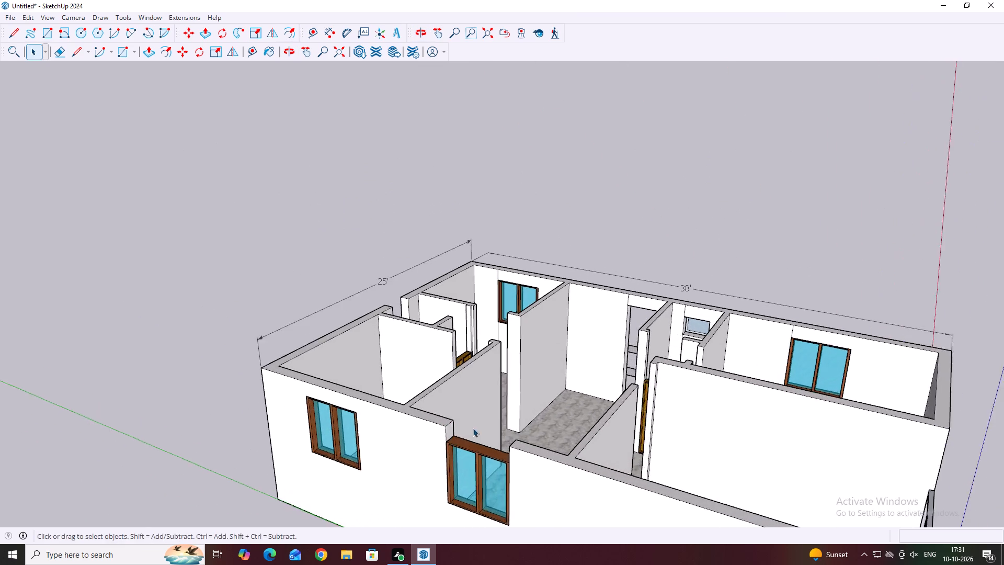
Draw a rectangle about 9" by 1' on the wall end face beside the open gap above the outer-wall window.
middle_click_drag(473, 428, 412, 428)
scroll(400, 423, "up", 3)
key("r")
scroll(379, 422, "up", 2)
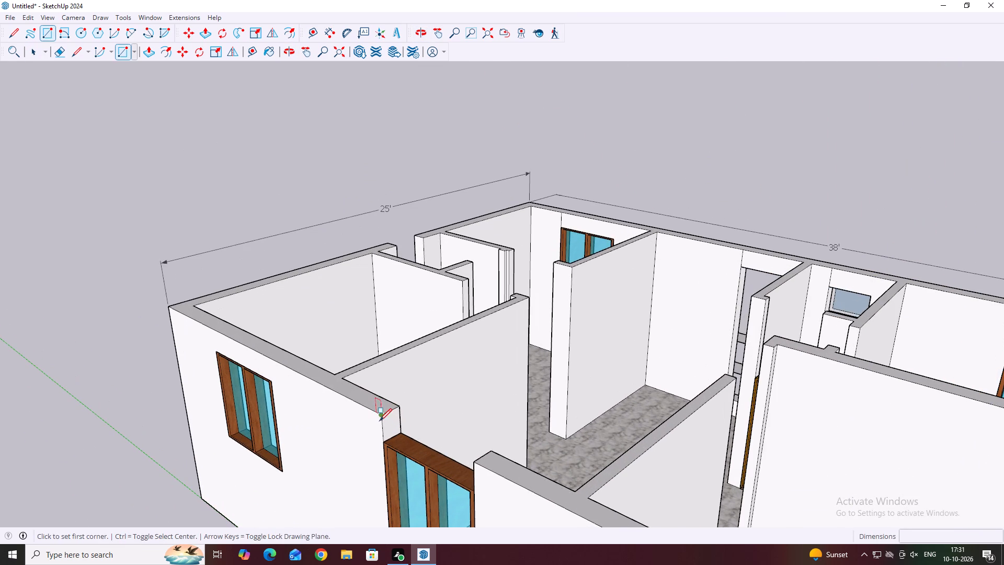
left_click(382, 415)
scroll(385, 439, "up", 4)
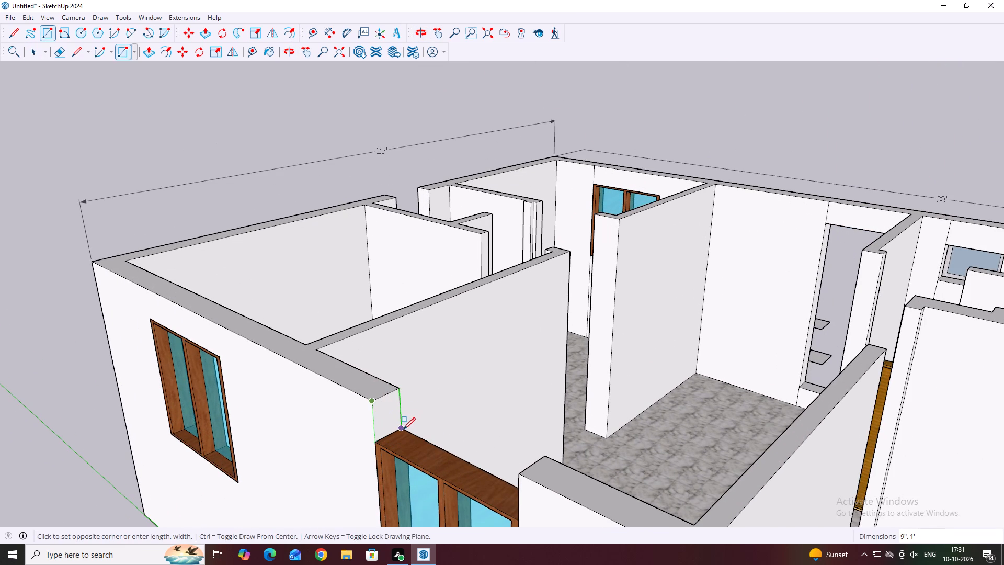
left_click(403, 429)
Push/Pull the rectangle across the gap above the window until it meets the opposite wall end.
key("space")
left_click(379, 419)
key("p")
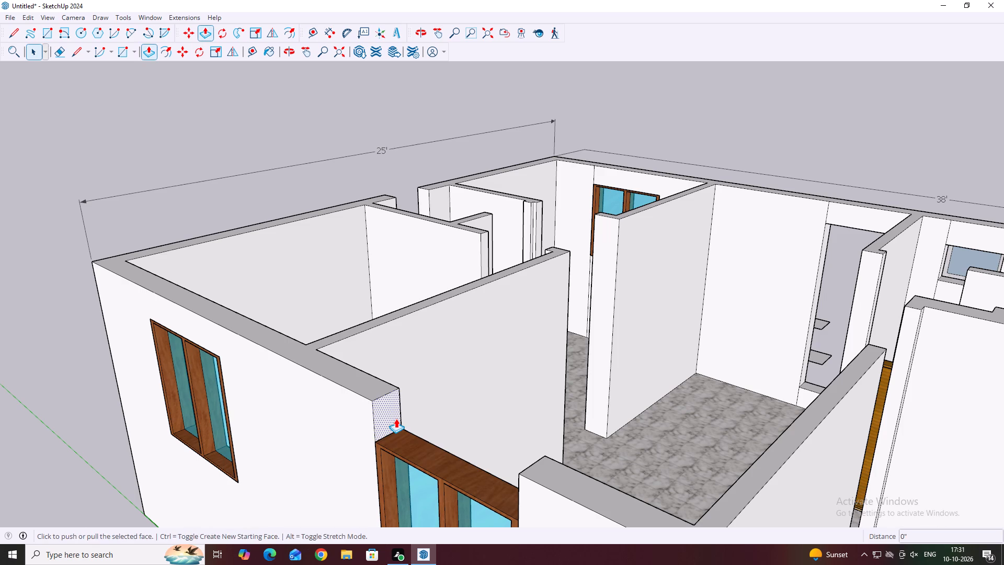
left_click(395, 415)
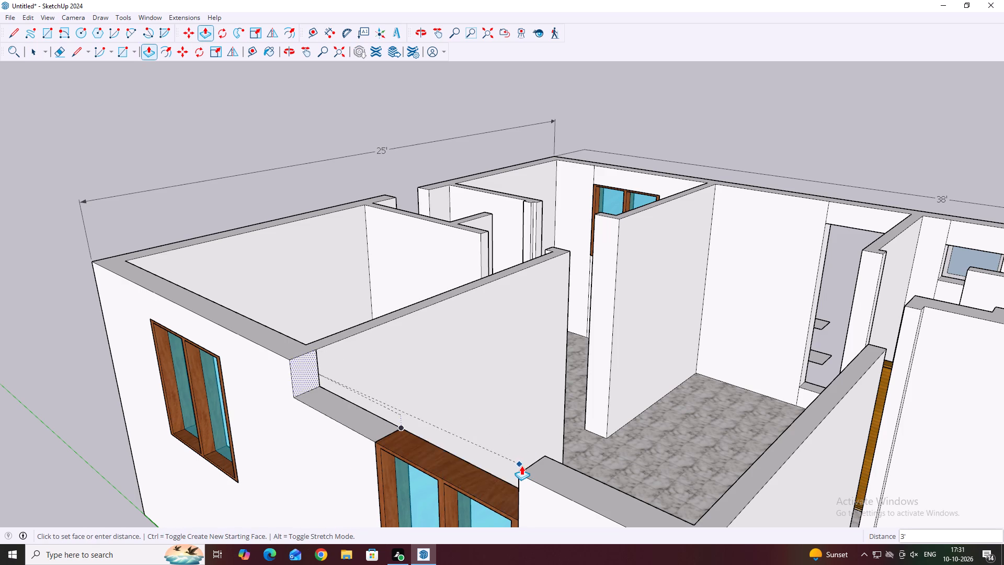
left_click(528, 471)
key("space")
Delete the leftover seam edge across the wall top beside the filled section above the window.
scroll(521, 387, "down", 6)
middle_click_drag(502, 432, 681, 458)
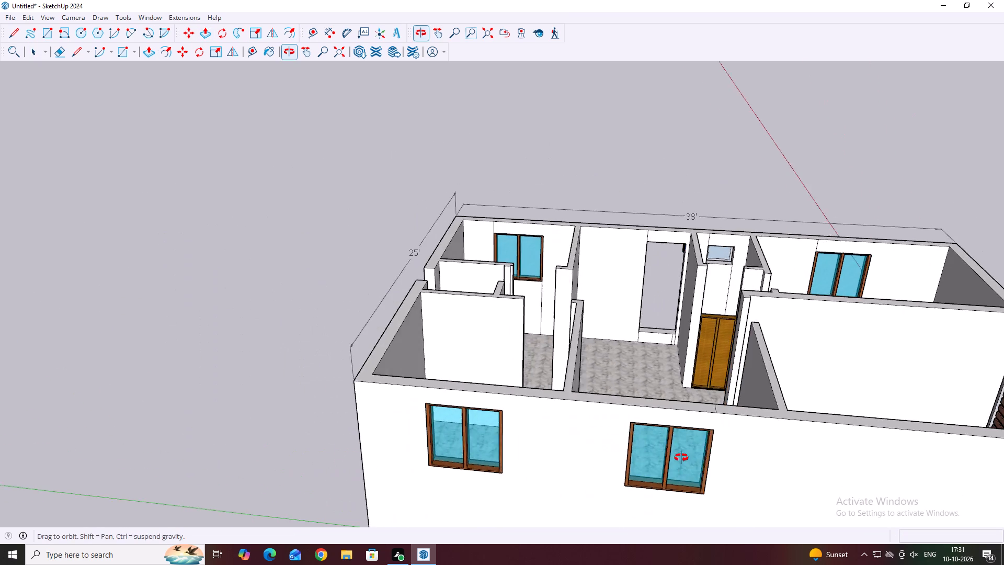
middle_click_drag(681, 458, 682, 457)
middle_click_drag(648, 415, 686, 467)
scroll(749, 469, "up", 4)
left_click(759, 433)
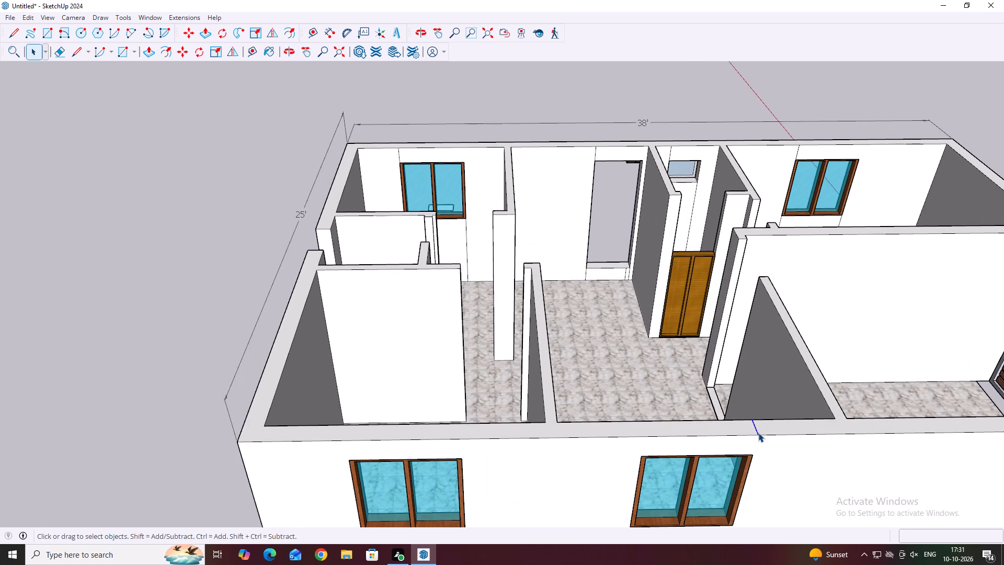
key("Delete")
Draw a rectangle about 3' long on the floor across the interior doorway, spanning between the two wall ends.
middle_click_drag(713, 389, 764, 458)
scroll(728, 385, "up", 2)
left_click(719, 380)
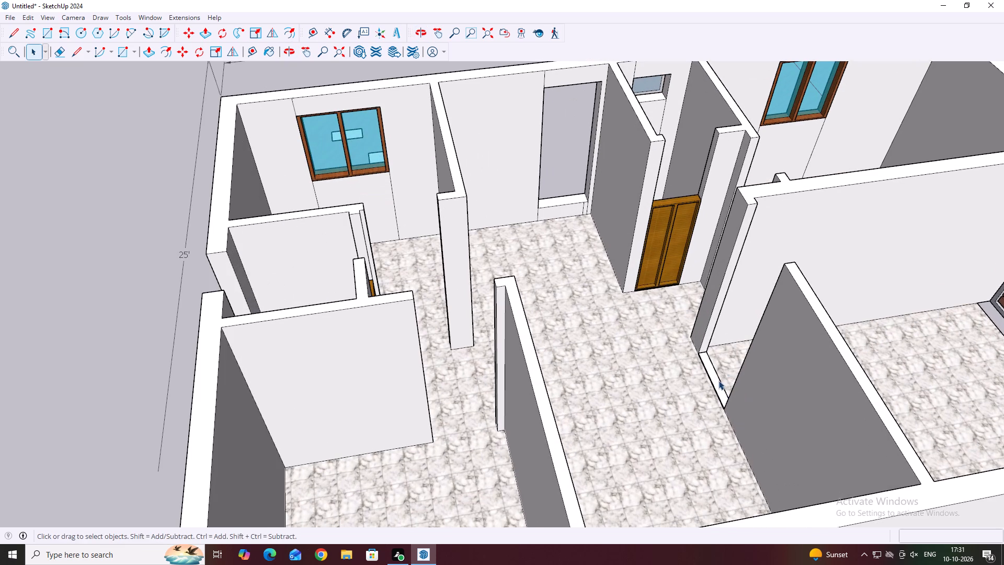
middle_click_drag(675, 396, 772, 388)
middle_click_drag(639, 357, 802, 408)
middle_click_drag(544, 345, 609, 377)
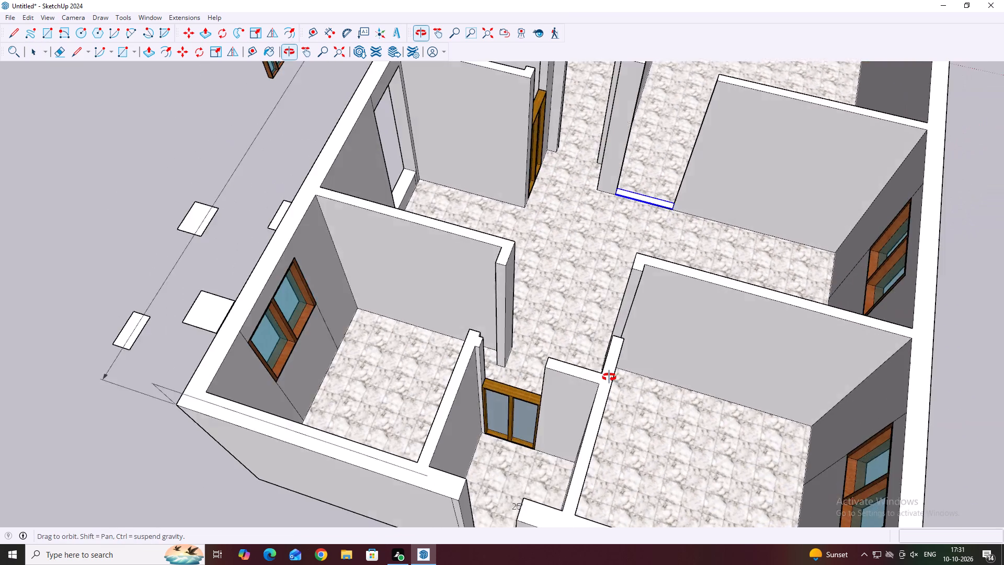
middle_click_drag(609, 377, 667, 425)
key("Escape")
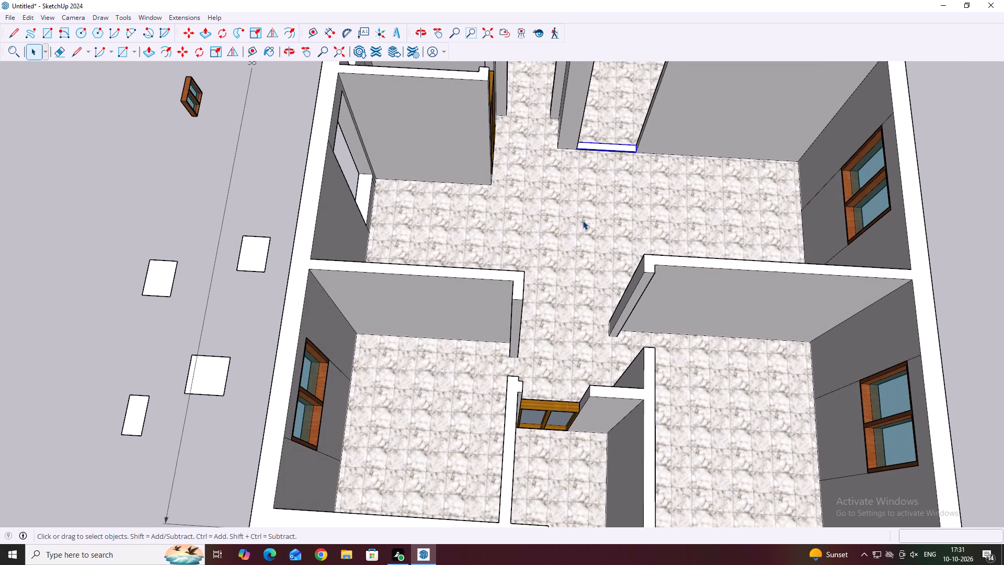
left_click(583, 219)
middle_click_drag(513, 297, 615, 277)
middle_click_drag(537, 315, 625, 324)
left_click(617, 265)
middle_click_drag(575, 325, 672, 306)
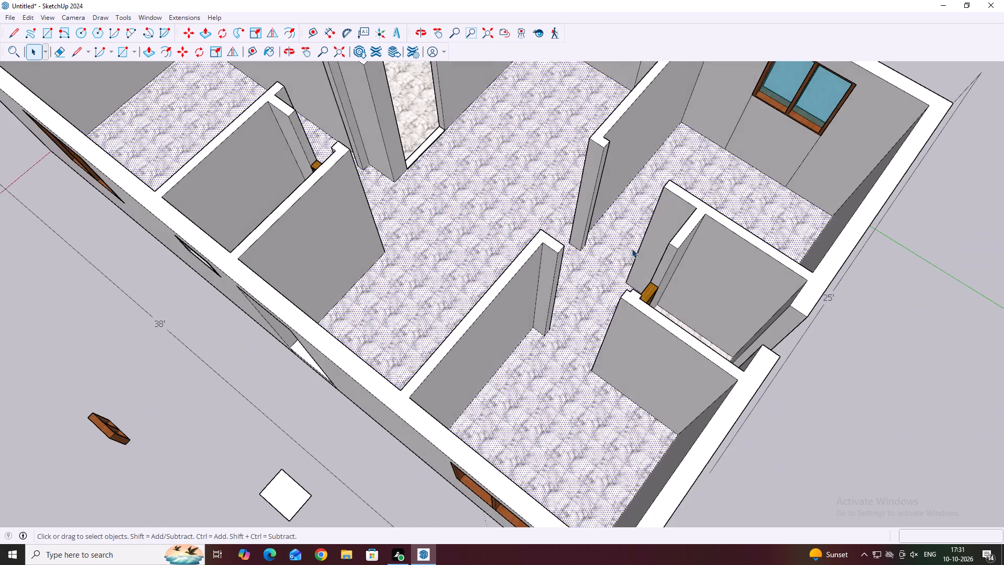
scroll(599, 239, "up", 3)
middle_click_drag(579, 287, 623, 310)
left_click(629, 284)
scroll(571, 250, "up", 2)
left_click(580, 229)
scroll(577, 230, "up", 4)
middle_click_drag(577, 230, 577, 224)
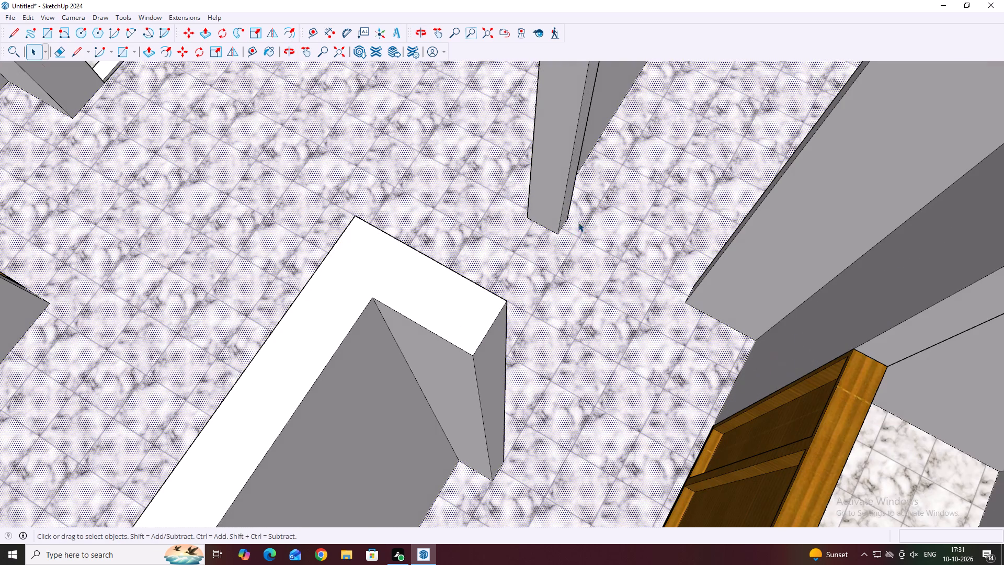
left_click(583, 234)
key("r")
scroll(569, 229, "up", 5)
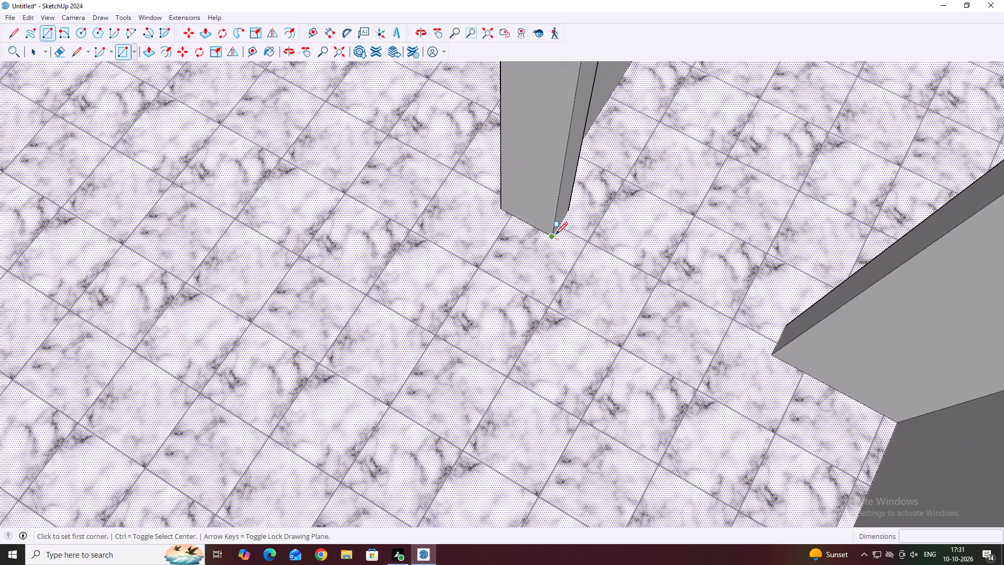
left_click(555, 234)
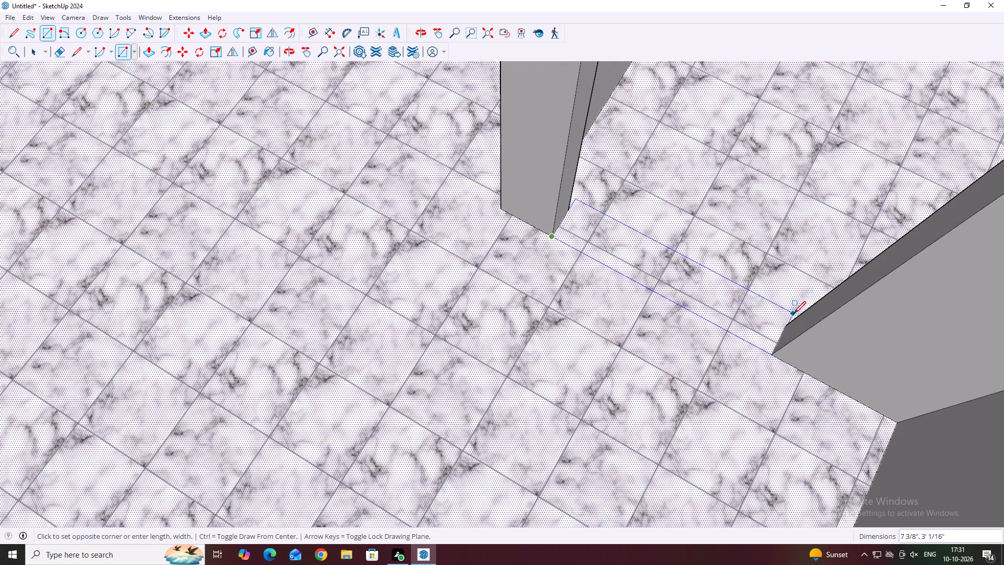
left_click(786, 324)
key("space")
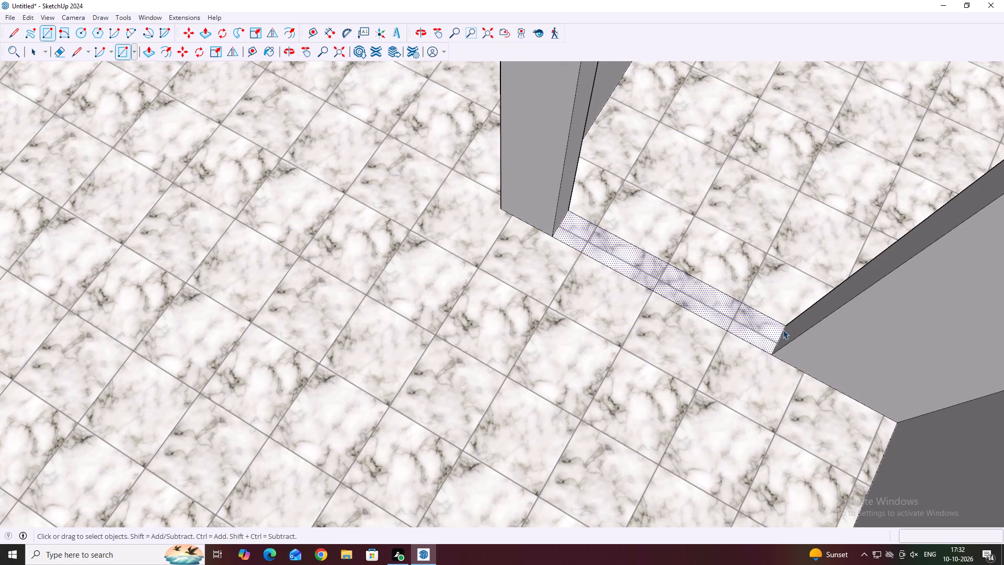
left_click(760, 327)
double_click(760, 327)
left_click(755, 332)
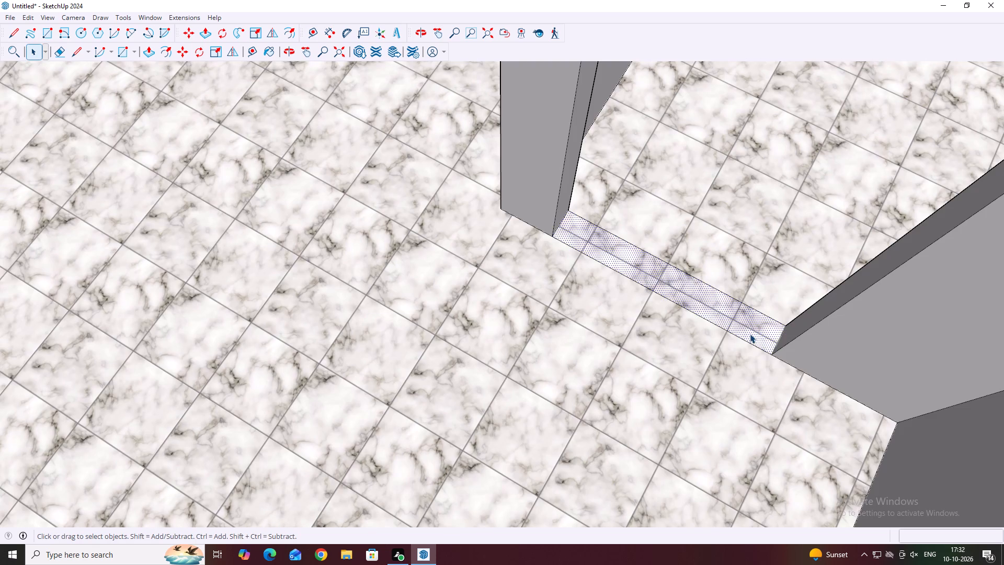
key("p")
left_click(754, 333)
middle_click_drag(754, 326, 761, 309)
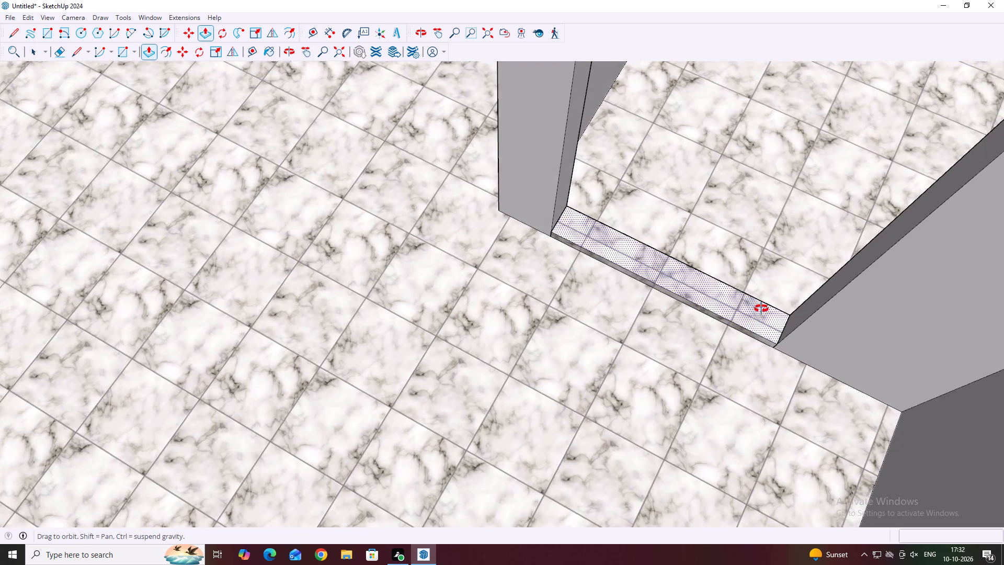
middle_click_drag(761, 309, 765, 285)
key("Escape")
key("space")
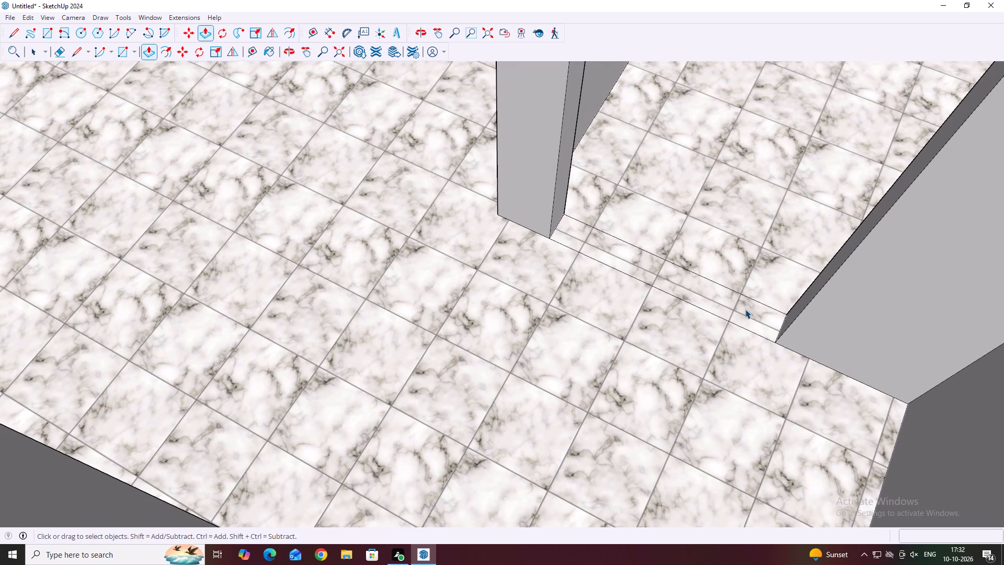
Make a group from the doorway floor rectangle's face and its edges.
double_click(745, 309)
right_click_drag(745, 309, 750, 311)
key("Escape")
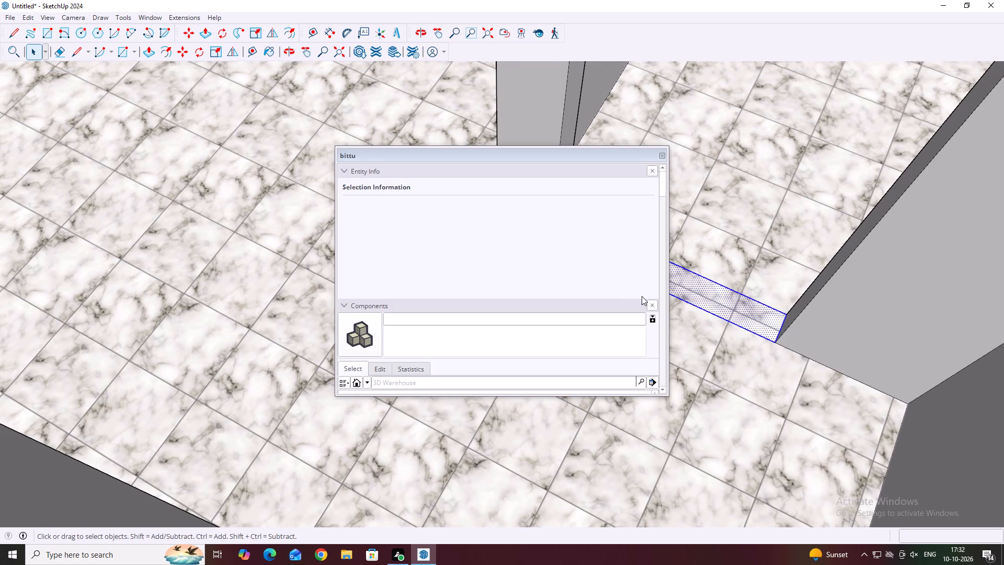
left_click(658, 153)
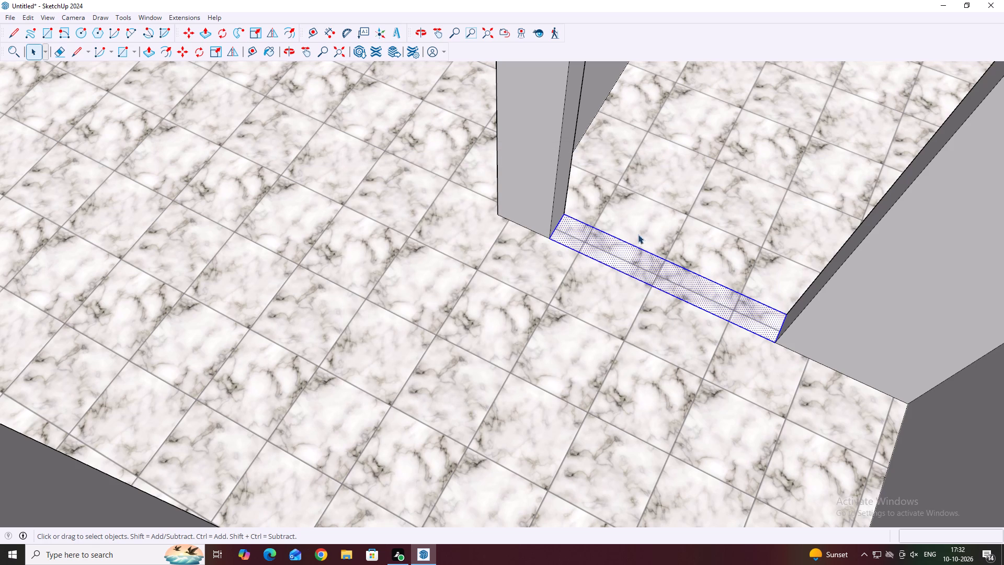
key("Escape")
right_click(630, 263)
left_click(670, 364)
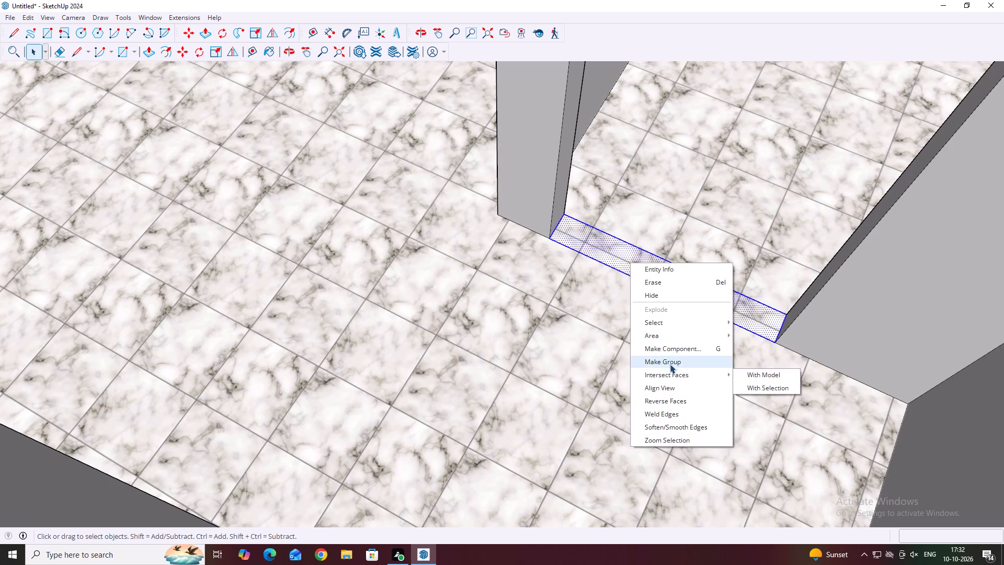
Inside the new group, Push/Pull the doorway strip upward by 1" to form a threshold.
left_click(664, 276)
double_click(664, 276)
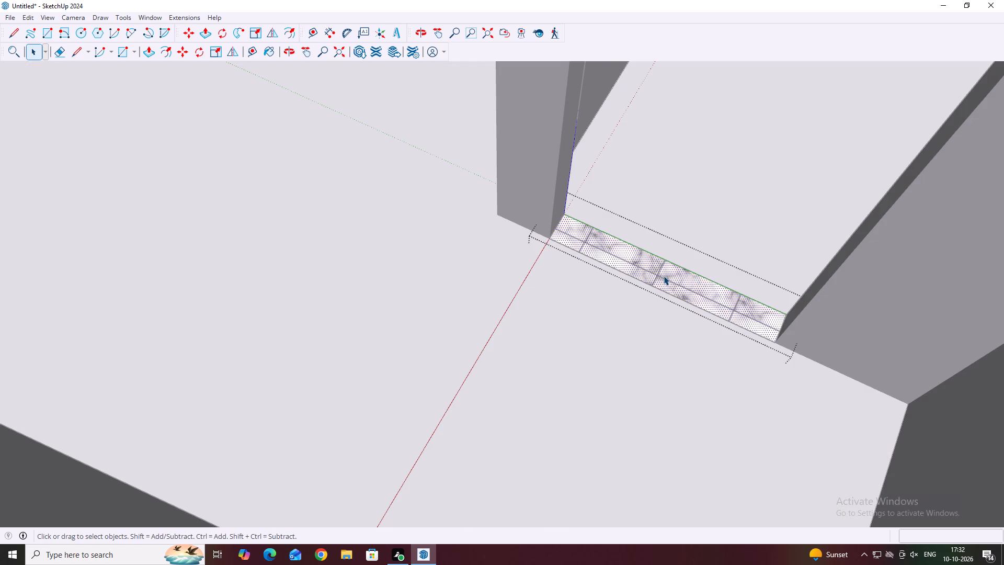
key("p")
left_click(667, 277)
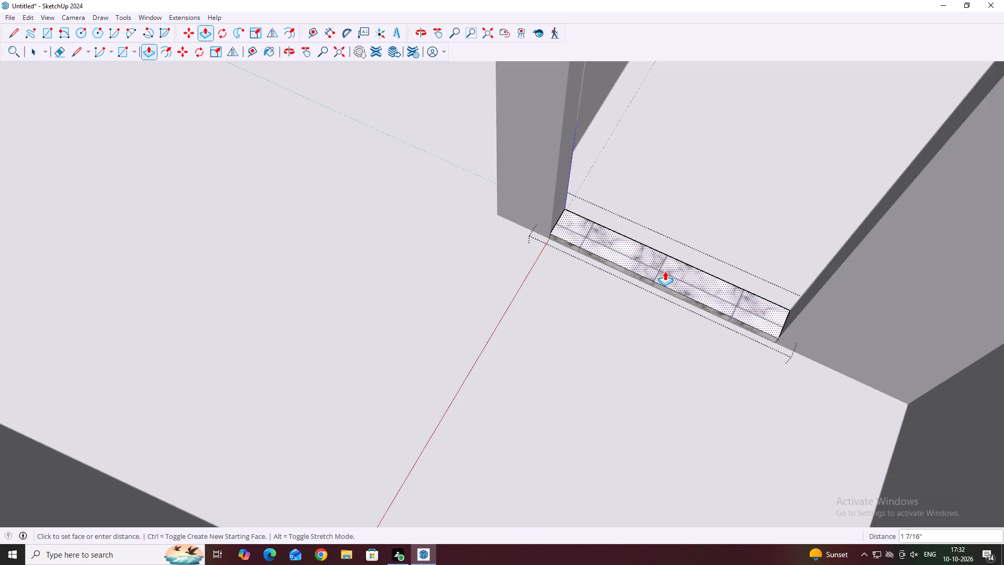
key("1")
key("Return")
Paint the threshold's top face with Wood OSB from the Wood materials collection and leave the group.
scroll(671, 278, "down", 11)
key("b")
scroll(674, 291, "up", 1)
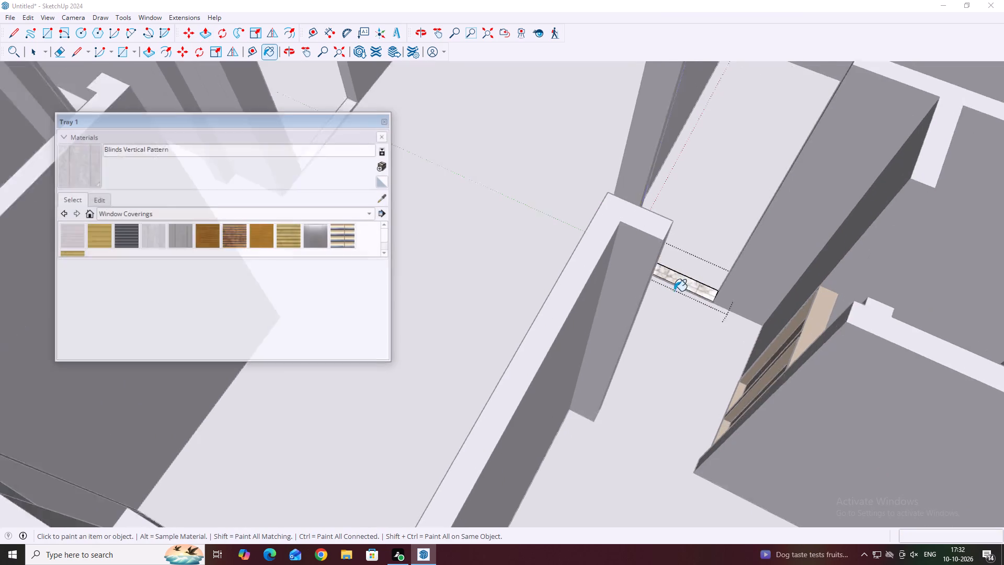
scroll(674, 291, "up", 4)
scroll(196, 236, "down", 5)
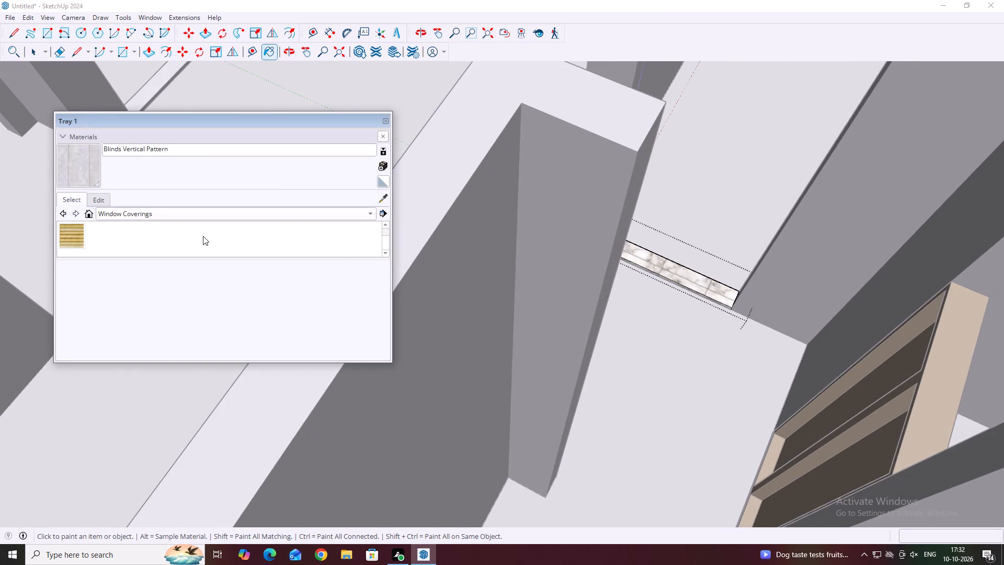
left_click(176, 213)
left_click(144, 220)
left_click(297, 235)
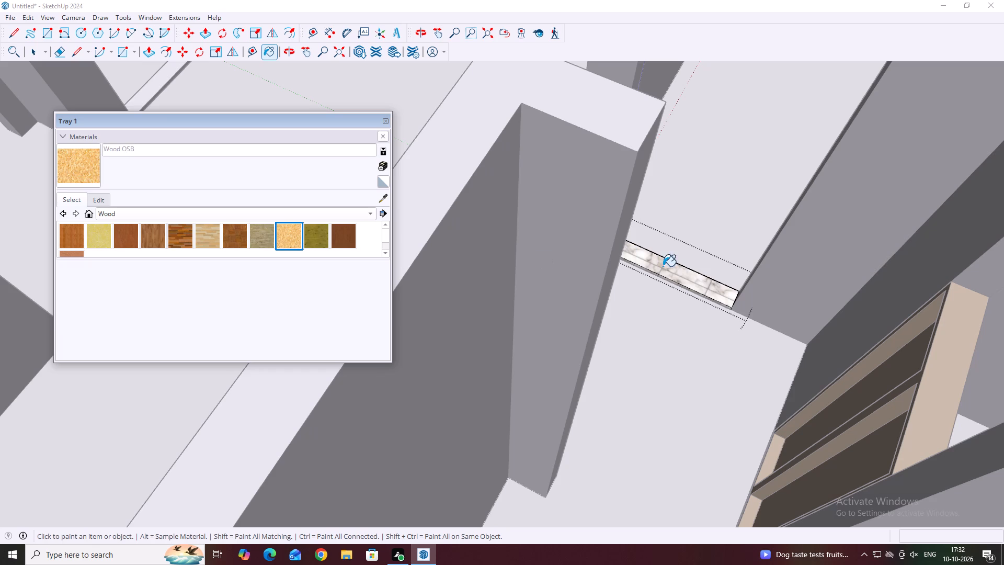
left_click(673, 275)
key("Escape")
key("Escape")
scroll(444, 227, "down", 7)
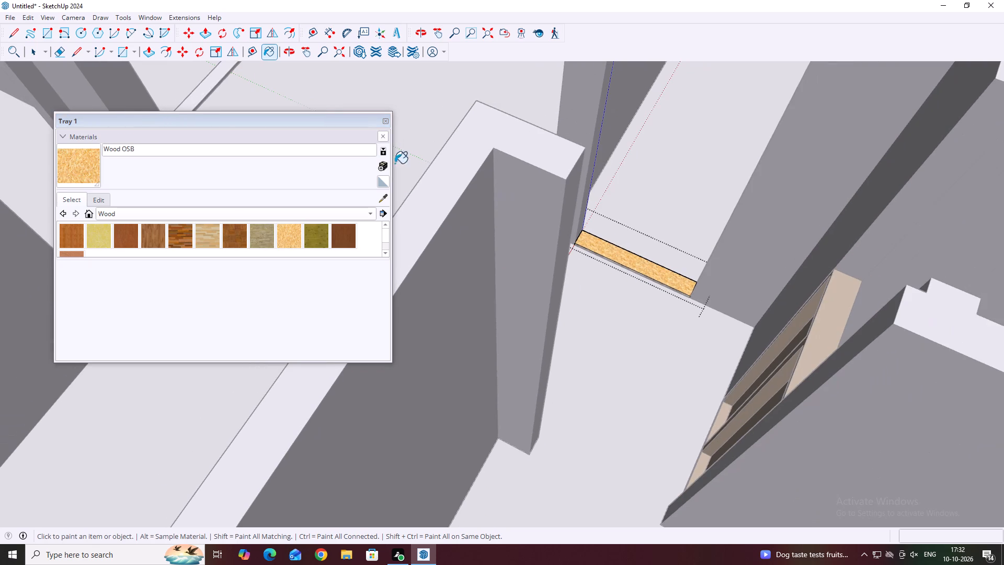
key("space")
left_click(382, 123)
left_click(614, 287)
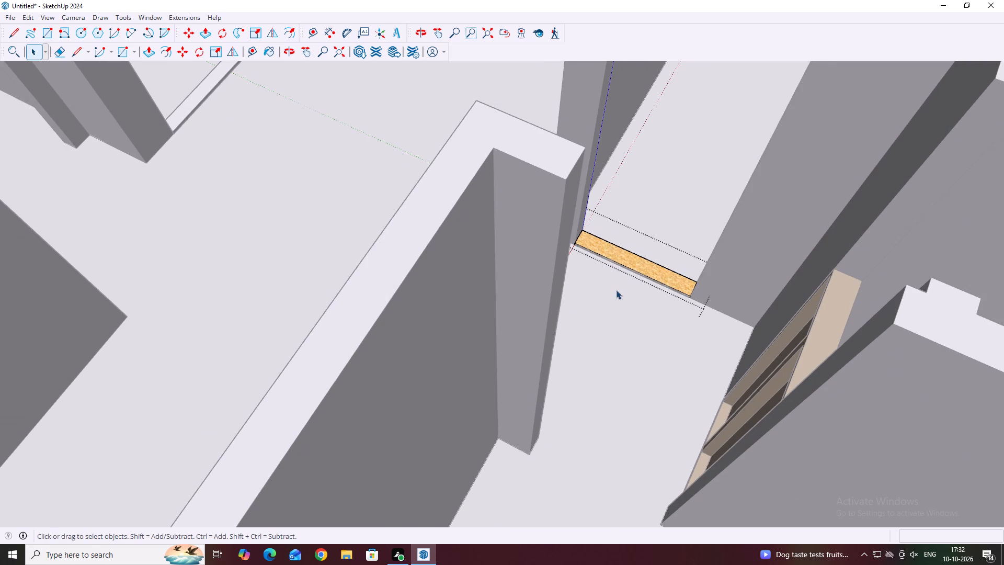
left_click(616, 290)
left_click(599, 298)
left_click_drag(643, 266, 646, 275)
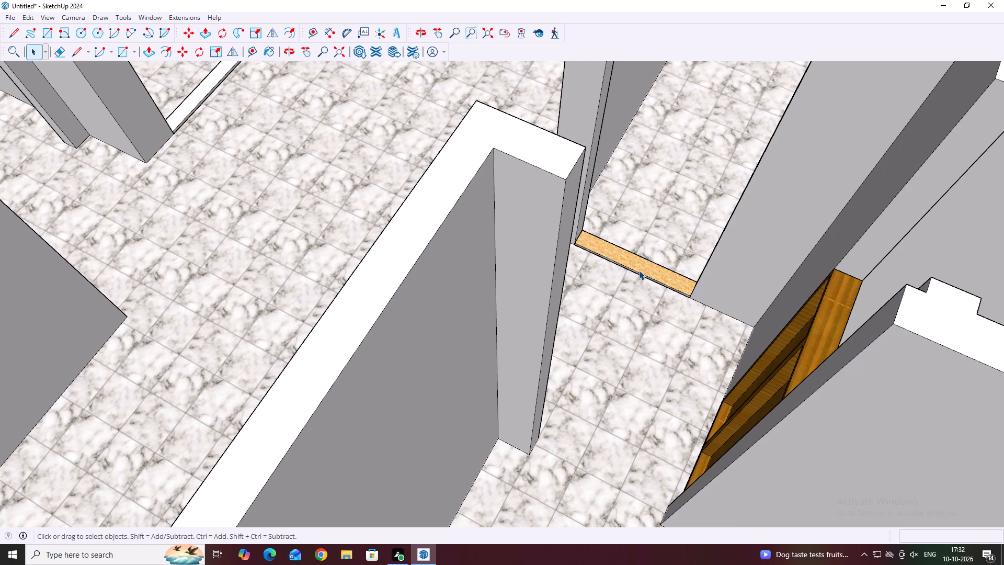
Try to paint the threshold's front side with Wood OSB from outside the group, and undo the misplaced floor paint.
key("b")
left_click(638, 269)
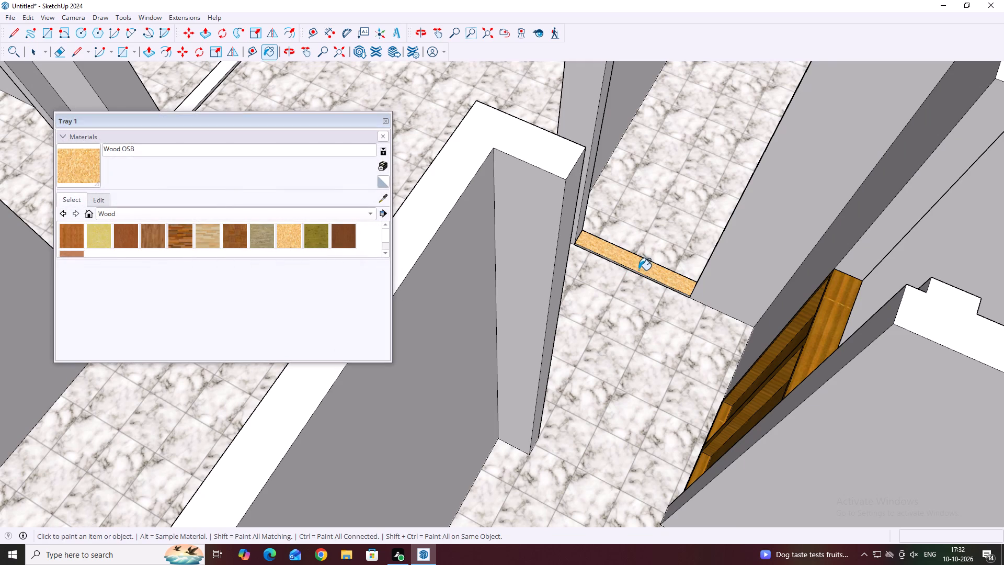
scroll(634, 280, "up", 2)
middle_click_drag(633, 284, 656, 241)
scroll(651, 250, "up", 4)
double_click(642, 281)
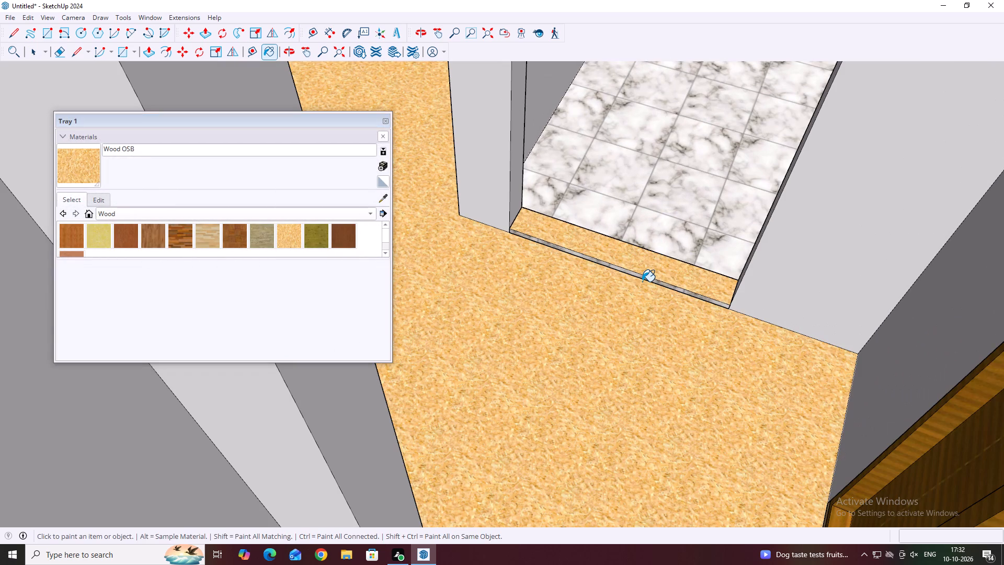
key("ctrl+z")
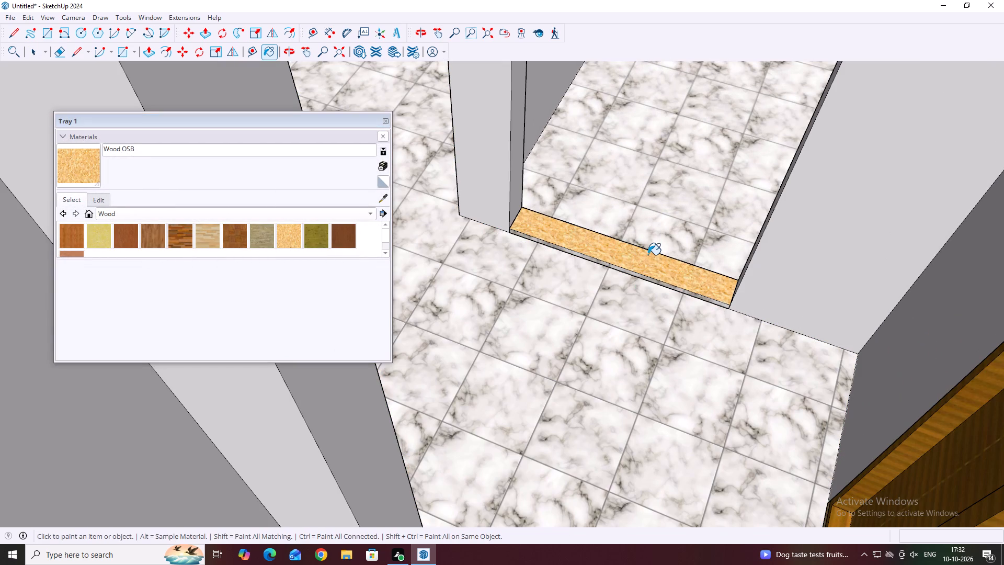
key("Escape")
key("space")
Inside the threshold group, paint the narrow front side face with Wood OSB.
scroll(641, 263, "up", 3)
middle_click(641, 263)
double_click(640, 262)
middle_click_drag(627, 288, 632, 288)
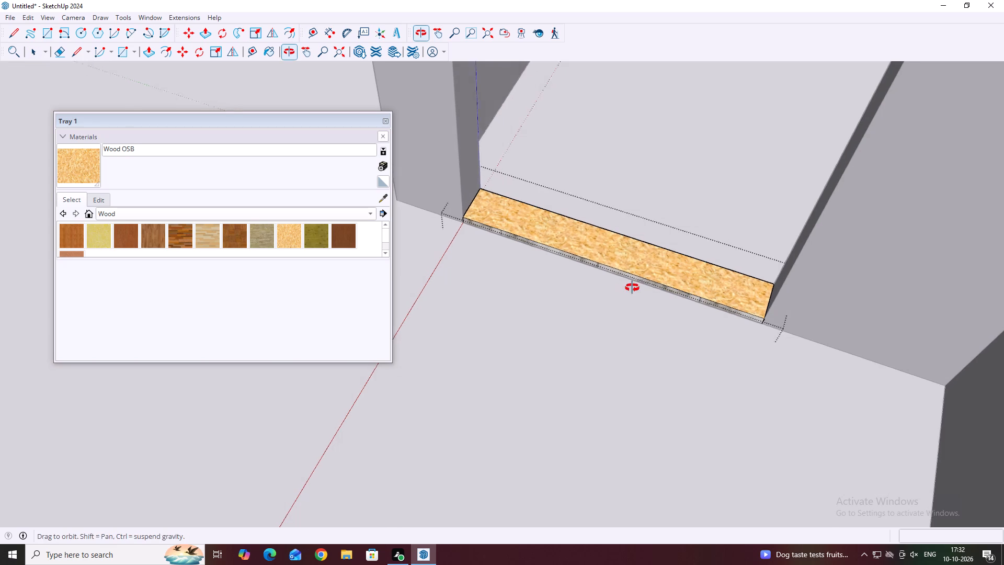
middle_click_drag(632, 288, 641, 280)
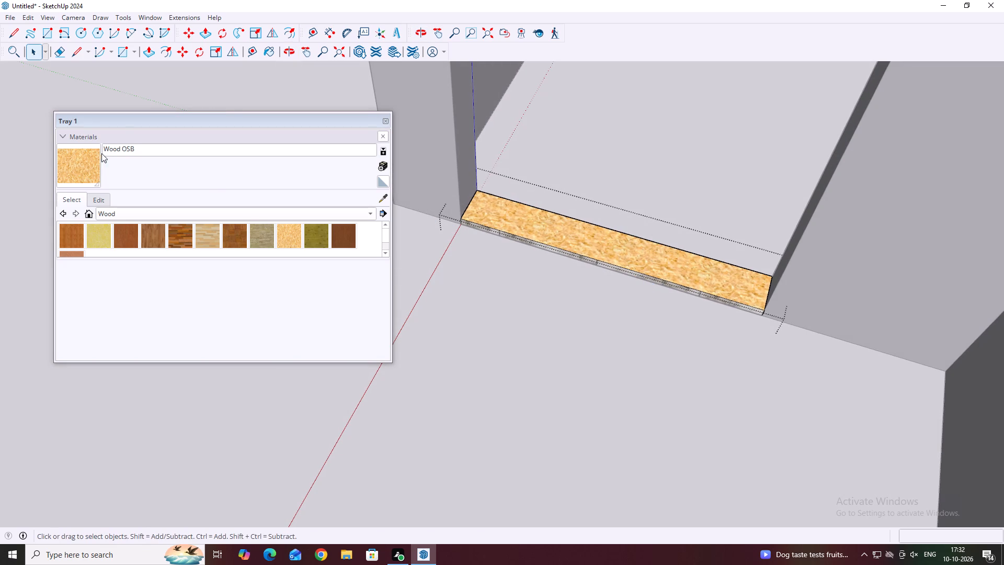
left_click(82, 160)
scroll(594, 267, "up", 8)
left_click(622, 266)
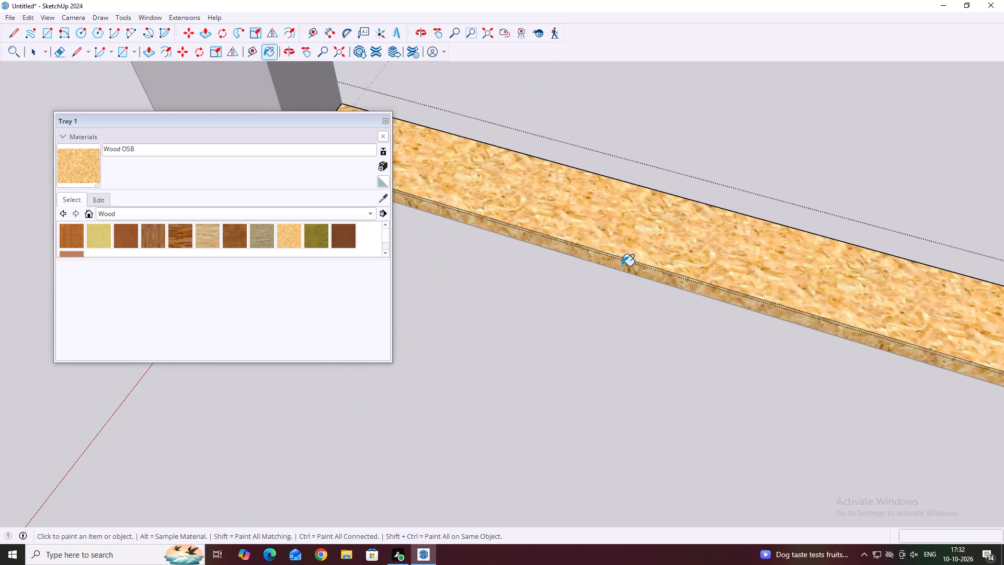
Paint the threshold's opposite narrow side face with Wood OSB, then close the materials tray and leave the group.
scroll(607, 252, "down", 6)
middle_click_drag(630, 236, 566, 360)
middle_click_drag(655, 279, 569, 326)
middle_click_drag(597, 273, 498, 285)
middle_click_drag(622, 286, 492, 286)
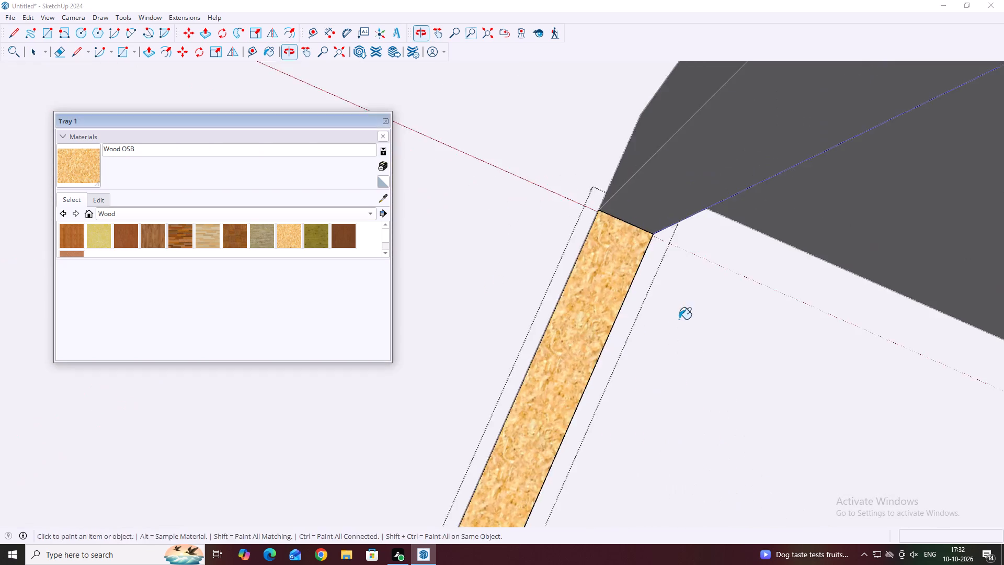
middle_click_drag(663, 322, 584, 293)
middle_click_drag(657, 366, 472, 180)
scroll(566, 375, "up", 10)
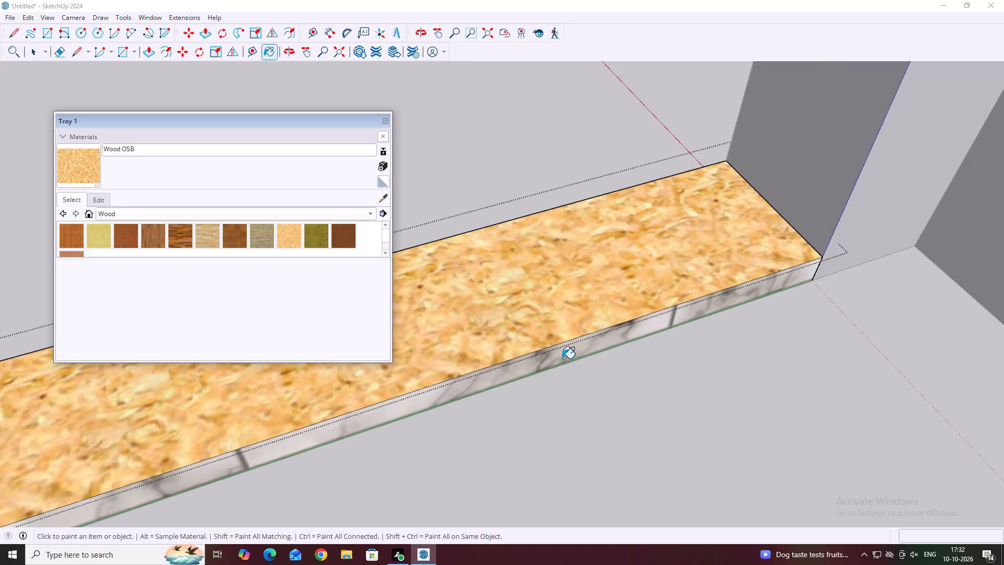
left_click(561, 358)
key("Escape")
scroll(601, 336, "down", 14)
key("space")
scroll(616, 333, "down", 8)
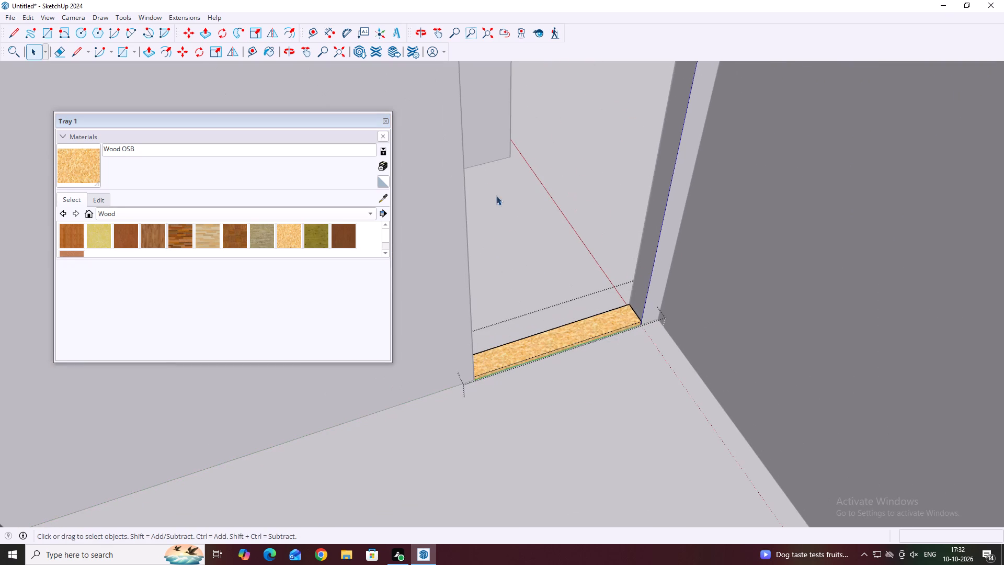
left_click(386, 122)
left_click(582, 276)
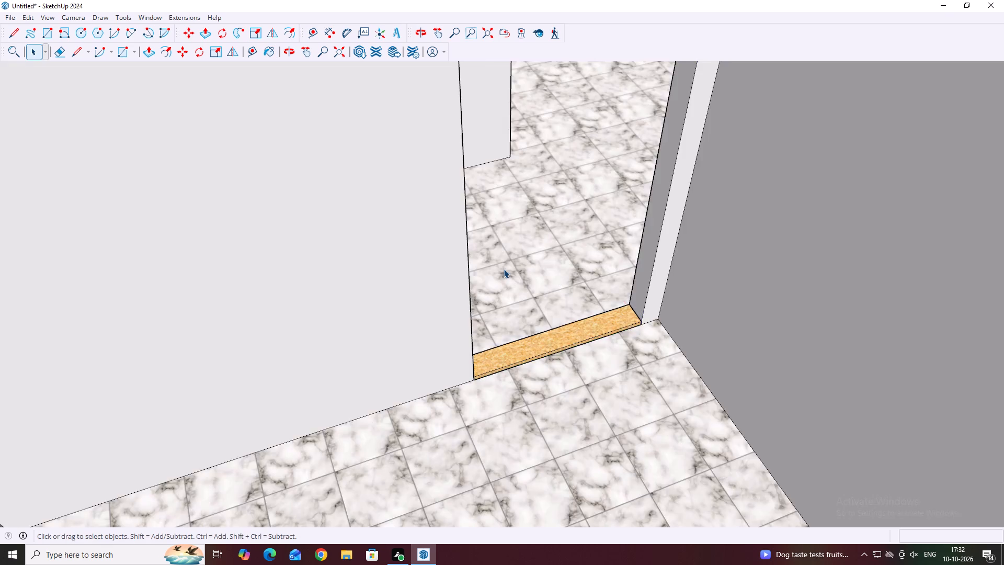
Select all geometry of the small two-pane window on the ground outside the exterior doorway and make it a group.
scroll(504, 269, "down", 6)
middle_click_drag(436, 301, 633, 301)
middle_click_drag(222, 317, 574, 347)
middle_click_drag(302, 255, 528, 324)
middle_click_drag(361, 282, 430, 254)
scroll(544, 291, "down", 4)
middle_click_drag(553, 296, 614, 273)
scroll(566, 274, "up", 3)
middle_click_drag(679, 340, 640, 234)
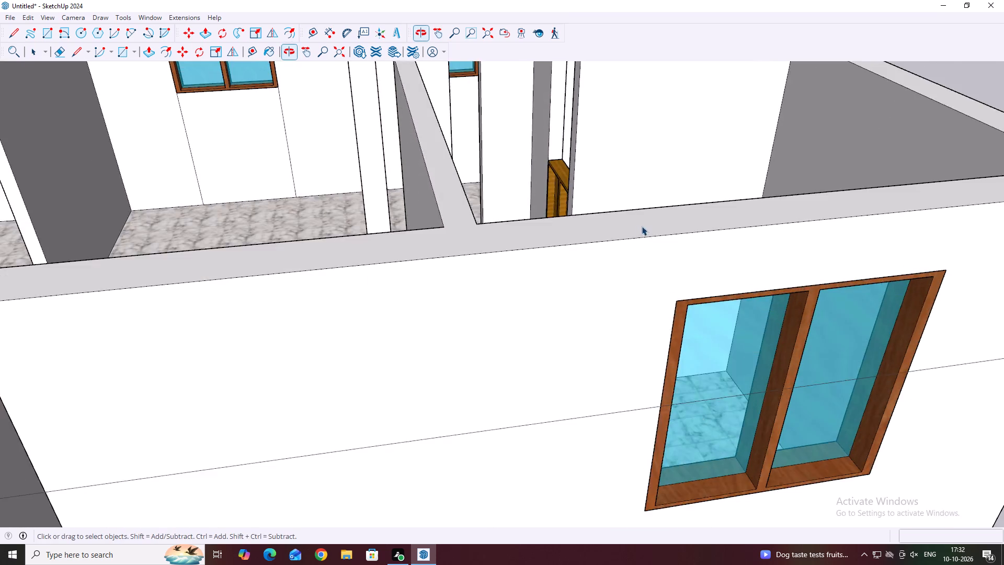
scroll(642, 225, "down", 11)
scroll(580, 266, "down", 5)
scroll(388, 473, "up", 2)
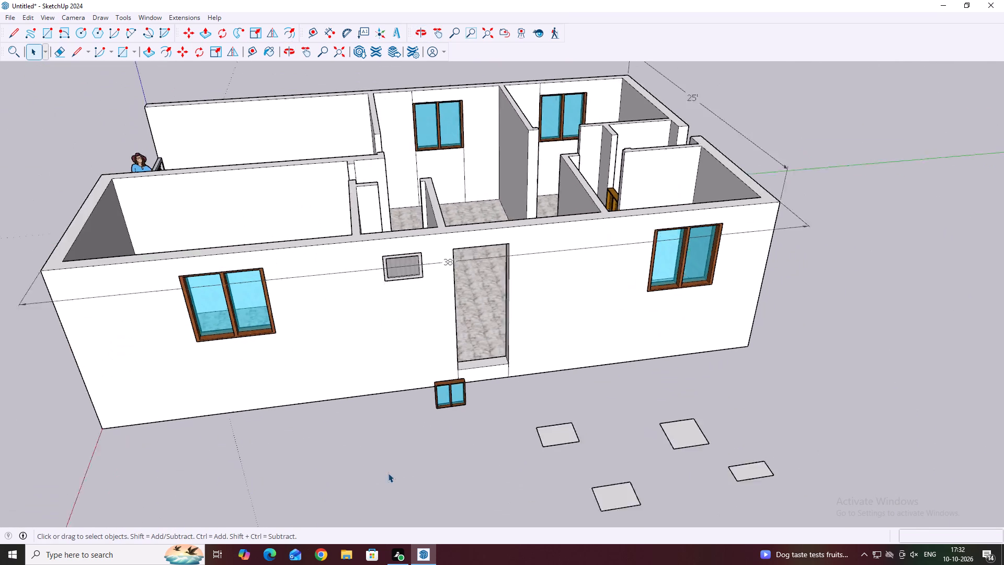
scroll(388, 473, "up", 2)
scroll(487, 361, "up", 3)
middle_click_drag(481, 343, 525, 436)
scroll(493, 423, "up", 2)
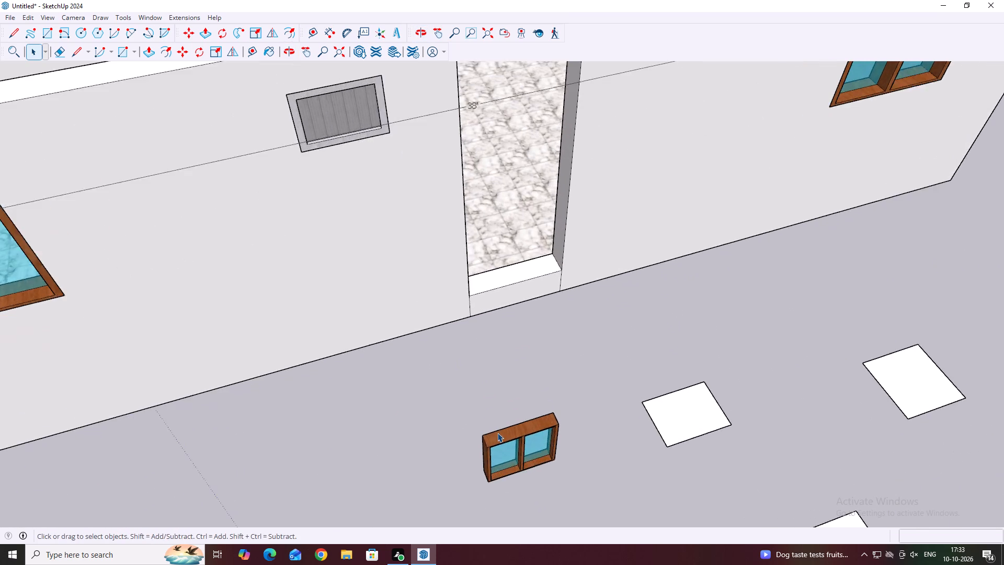
scroll(498, 432, "down", 4)
left_click_drag(469, 426, 573, 476)
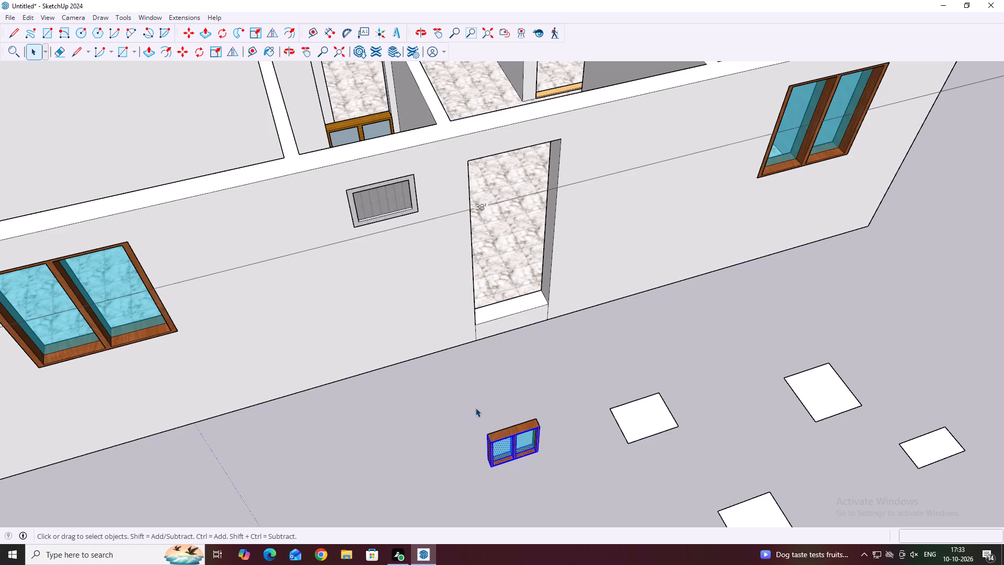
left_click_drag(475, 408, 572, 492)
right_click(504, 446)
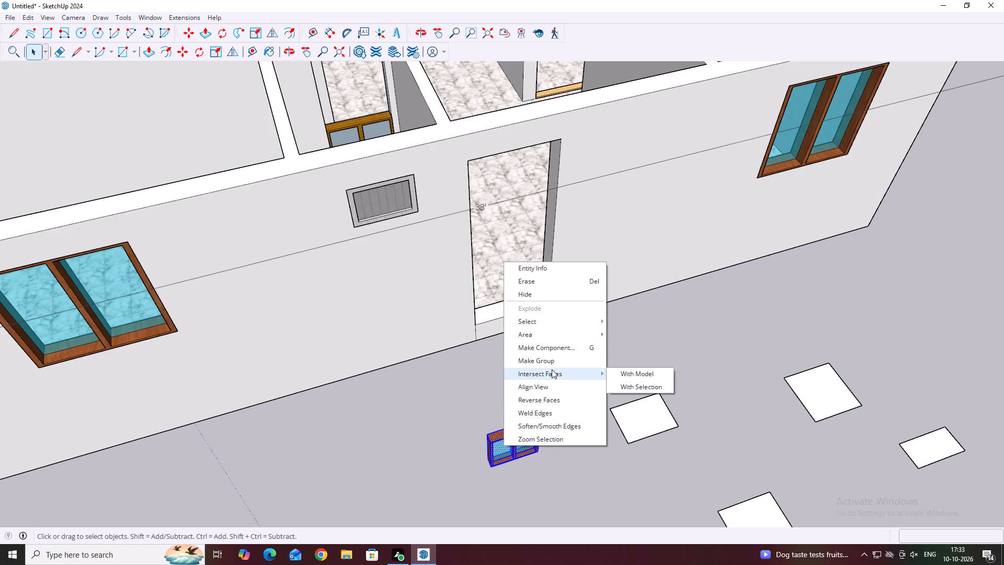
left_click(553, 364)
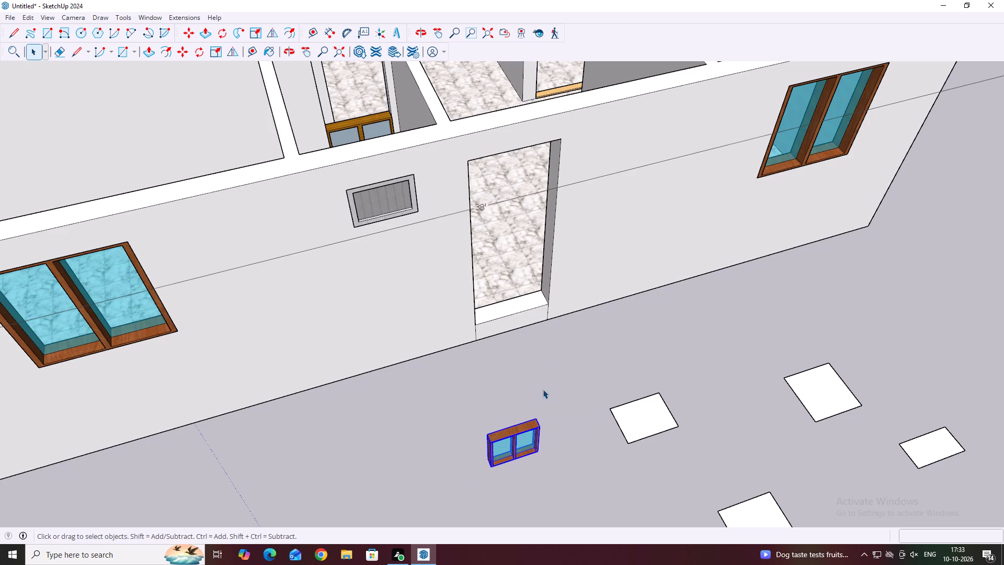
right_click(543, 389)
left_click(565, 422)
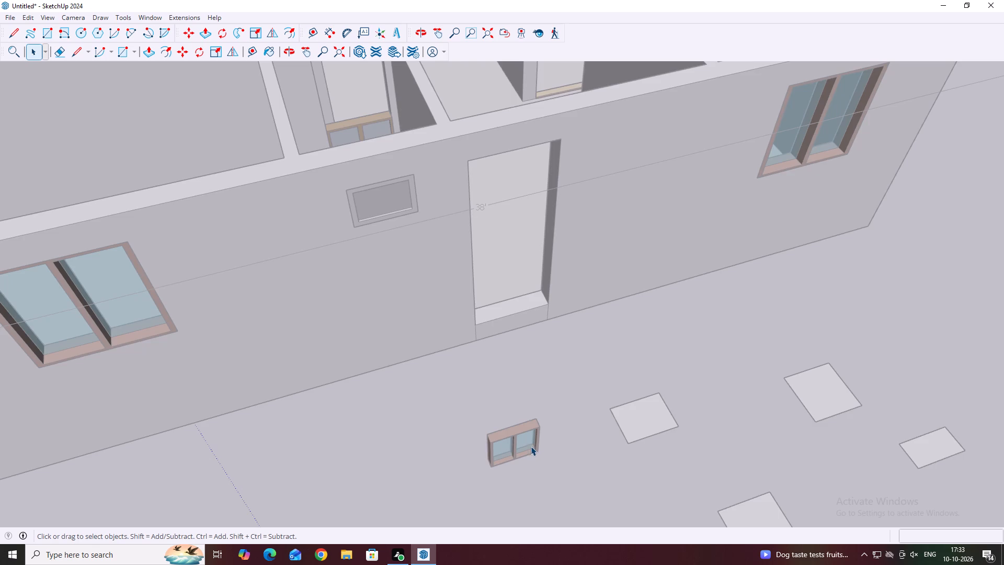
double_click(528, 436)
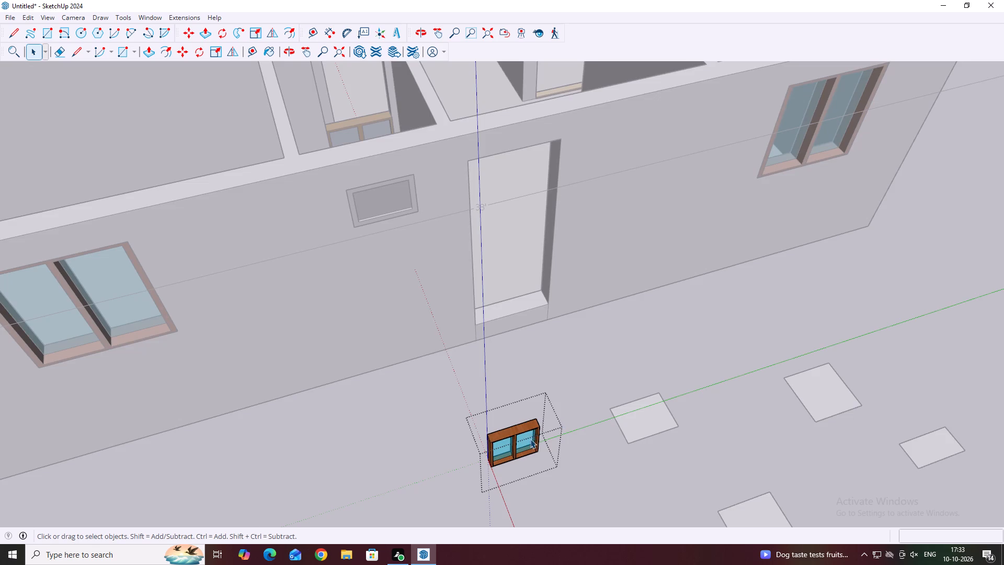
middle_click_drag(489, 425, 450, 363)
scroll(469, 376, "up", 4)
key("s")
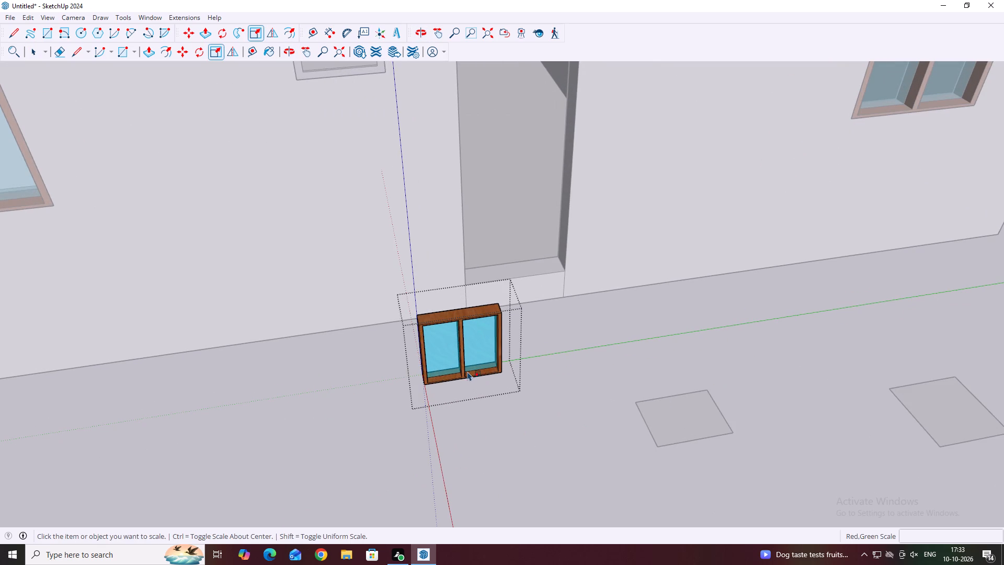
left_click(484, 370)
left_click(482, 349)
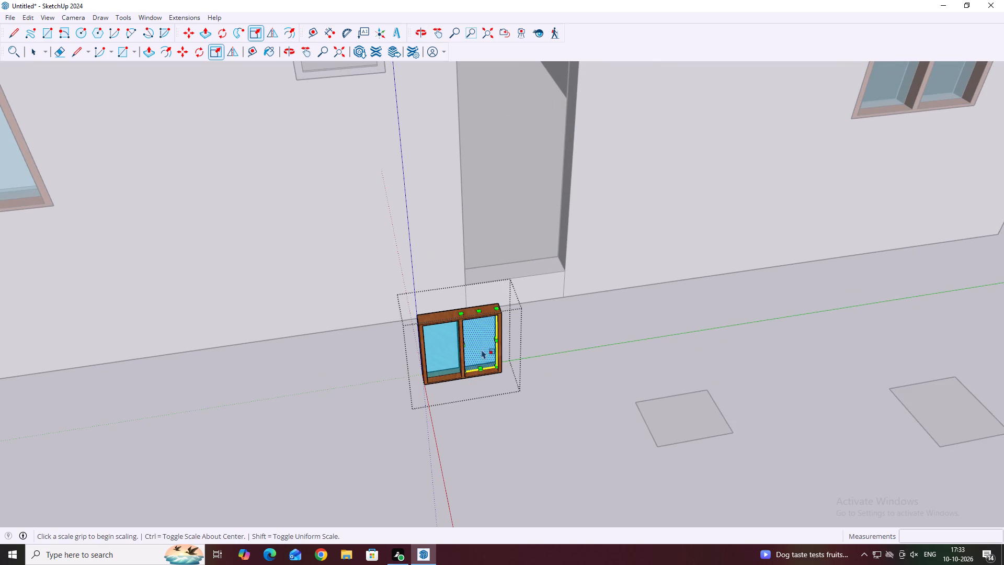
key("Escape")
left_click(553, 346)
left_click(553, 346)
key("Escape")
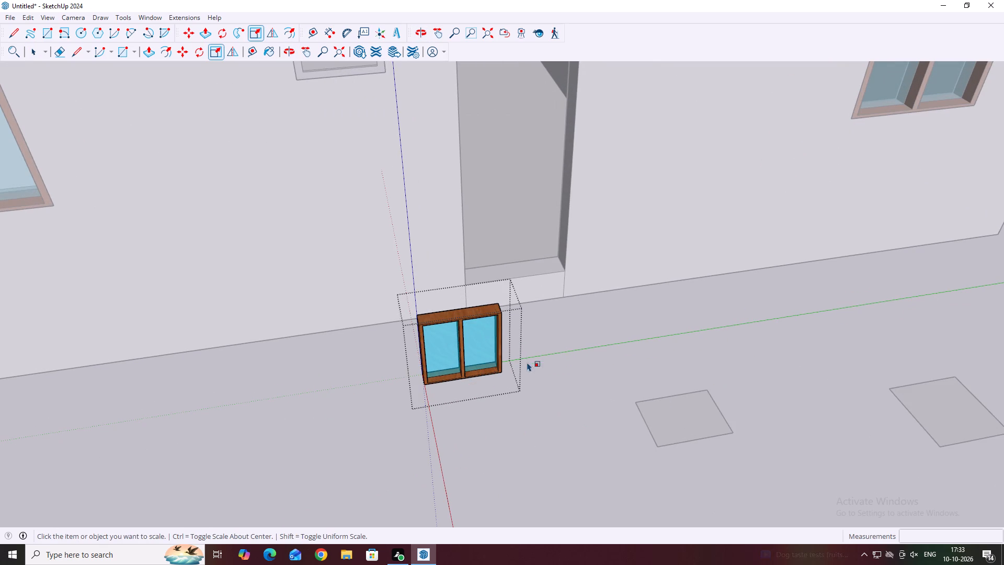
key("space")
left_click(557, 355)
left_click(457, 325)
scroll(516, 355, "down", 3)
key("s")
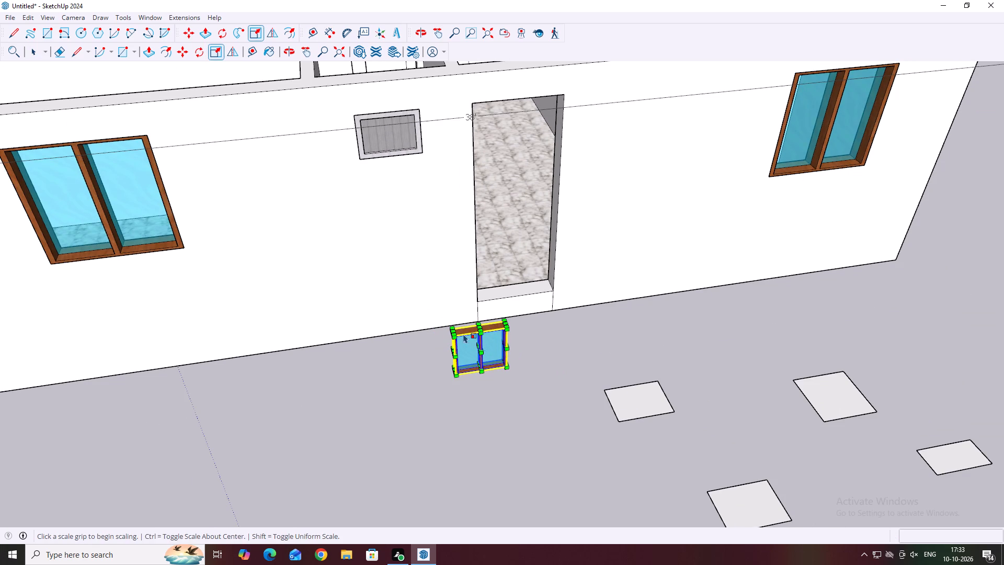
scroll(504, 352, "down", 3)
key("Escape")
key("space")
Measure the exterior doorway's width between its two lower corners using the Dimension tool, without placing a dimension.
scroll(514, 344, "up", 3)
scroll(509, 341, "down", 4)
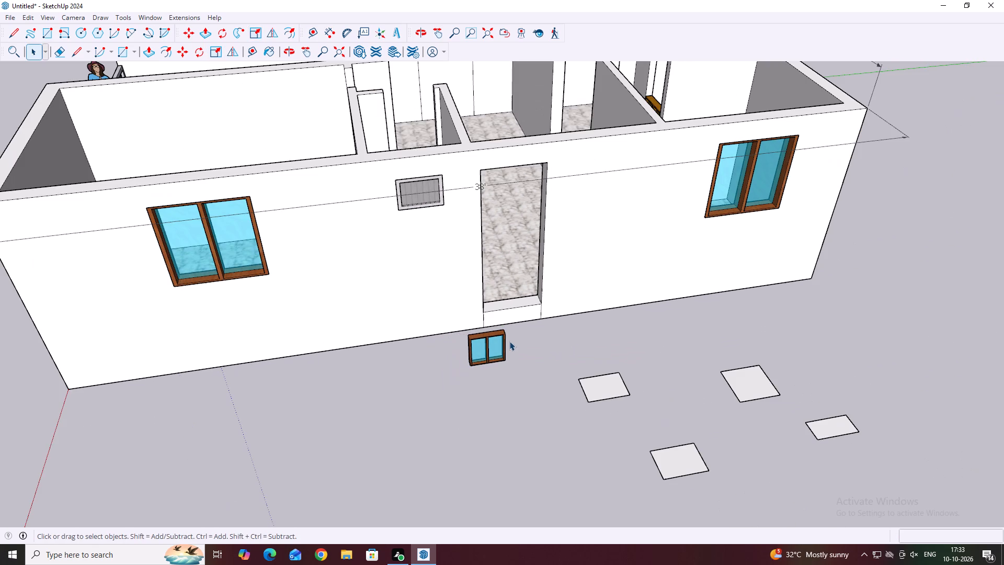
scroll(456, 320, "up", 3)
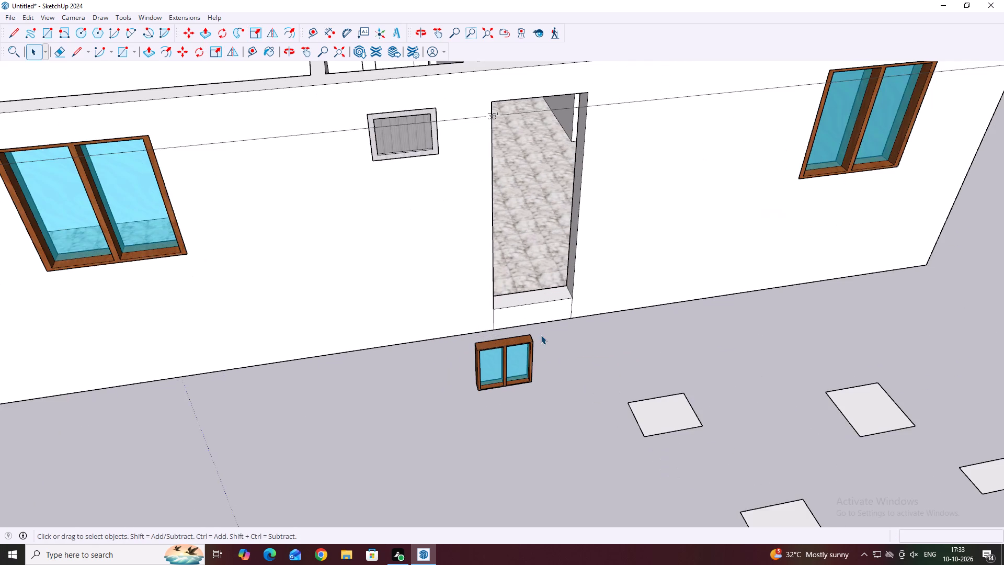
middle_click_drag(539, 346, 473, 392)
middle_click_drag(381, 342, 396, 295)
scroll(397, 329, "up", 1)
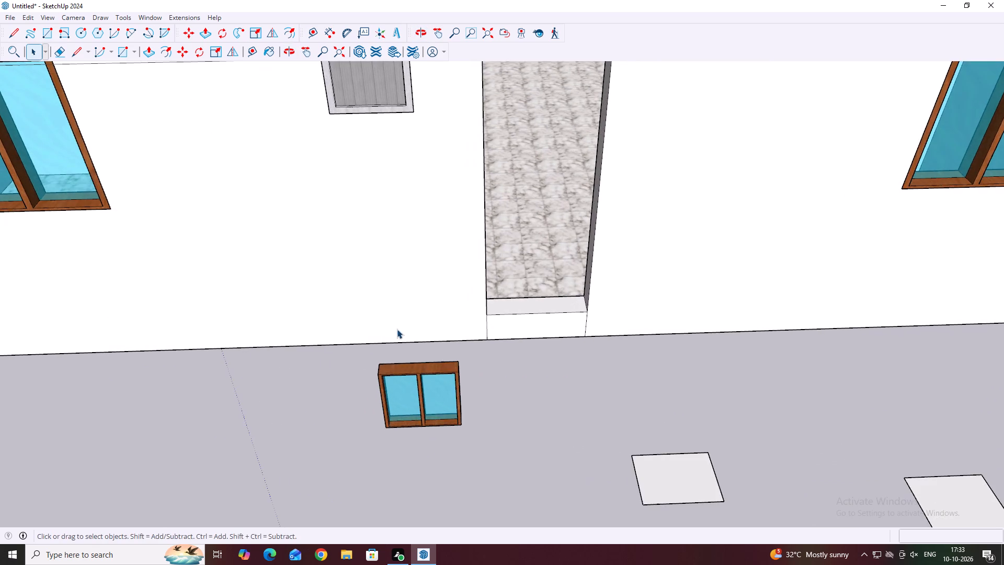
scroll(397, 329, "up", 1)
scroll(475, 377, "down", 5)
key("Escape")
key("space")
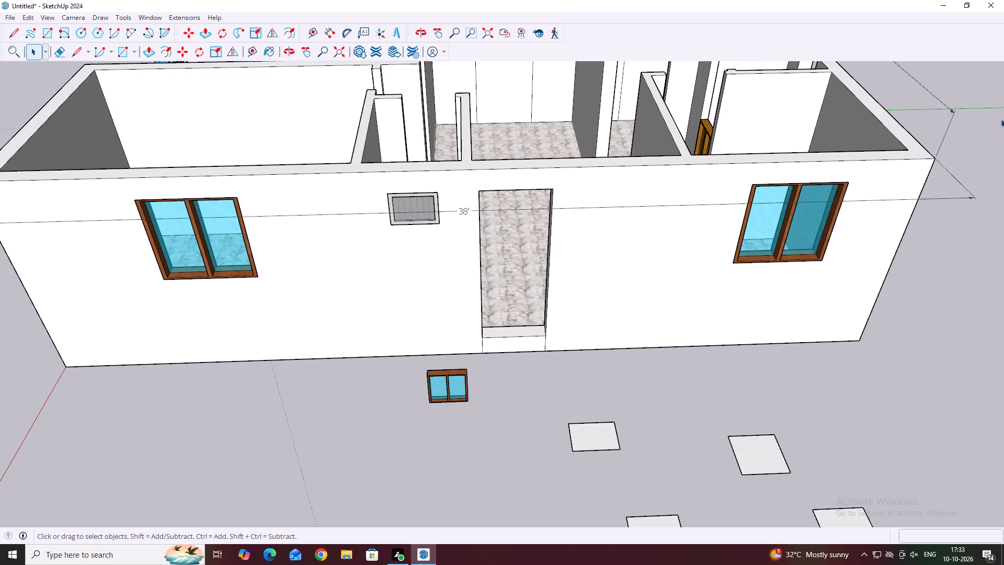
left_click(326, 30)
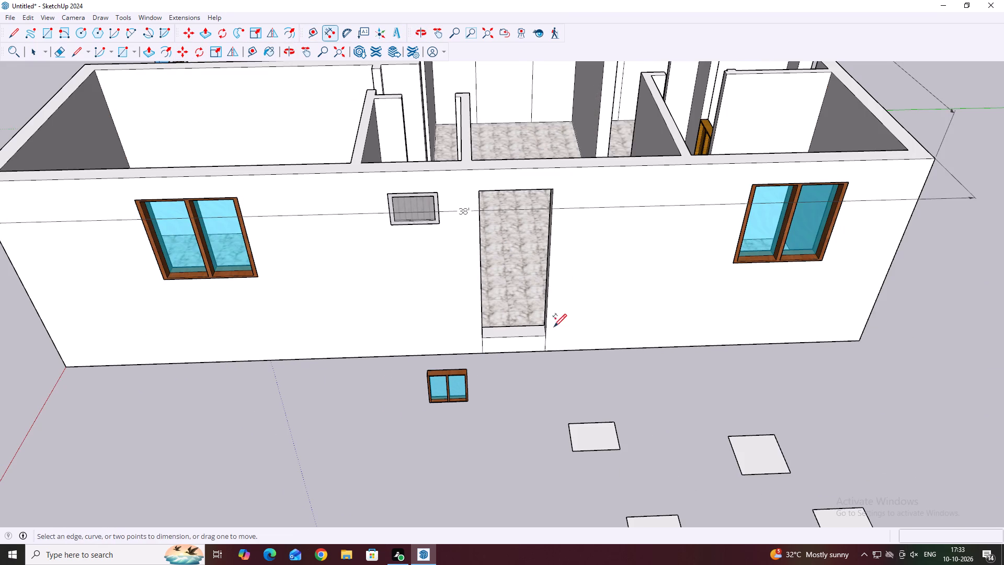
scroll(512, 332, "up", 3)
left_click_drag(474, 336, 480, 337)
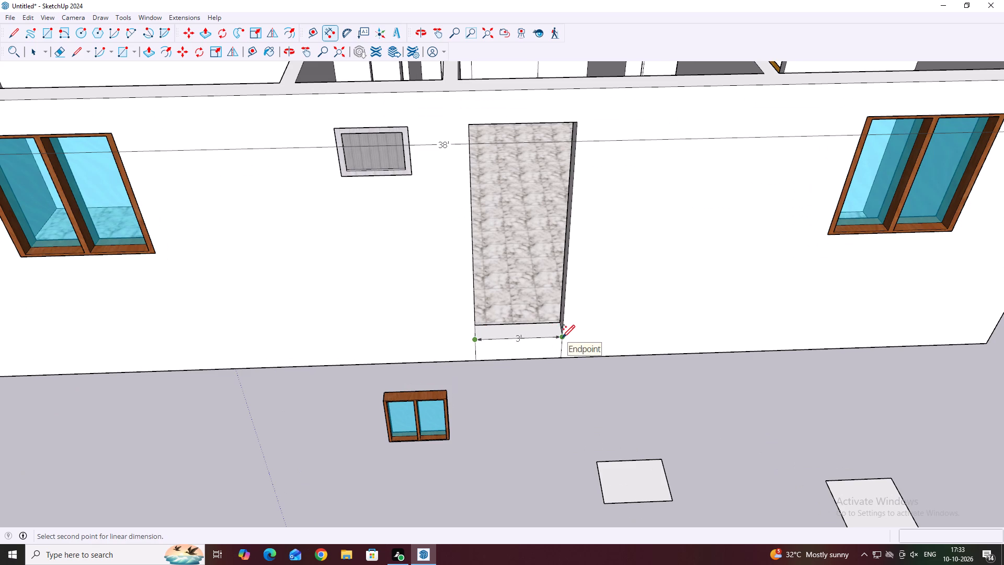
key("Escape")
scroll(565, 337, "down", 3)
key("space")
Move the small window group from the ground up to the top edge of the exterior doorway opening.
left_click(484, 391)
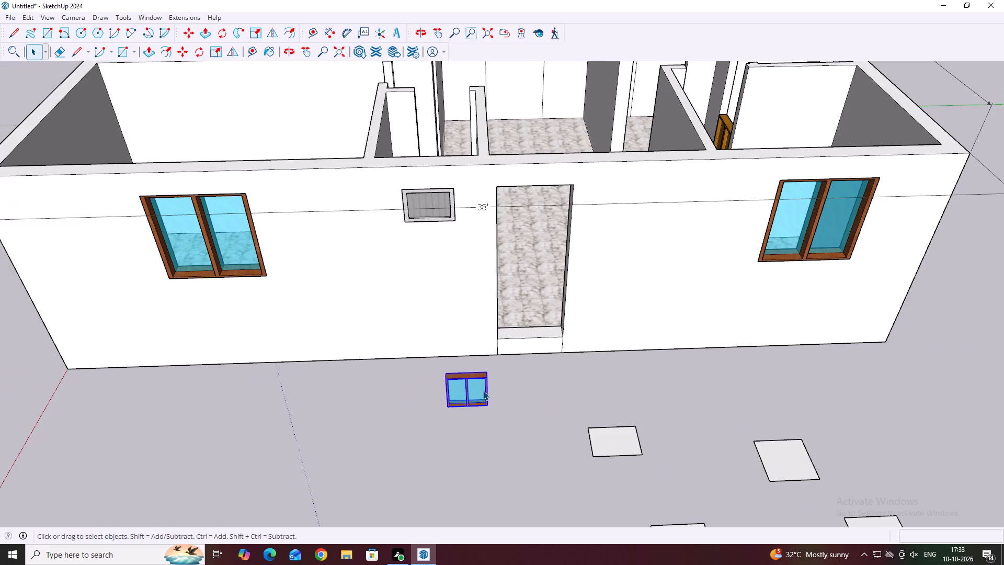
key("m")
scroll(444, 372, "up", 5)
left_click(448, 371)
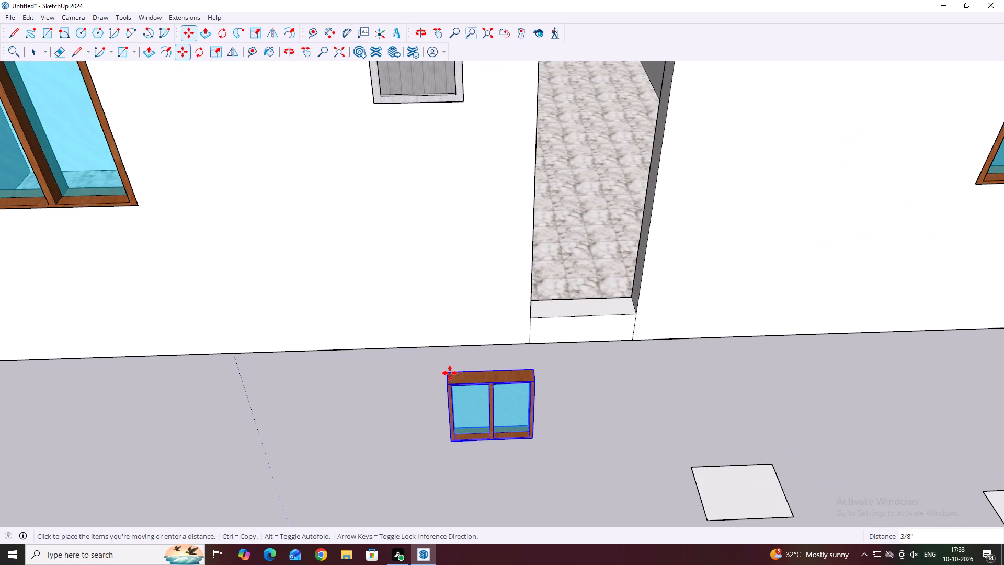
scroll(482, 368, "down", 4)
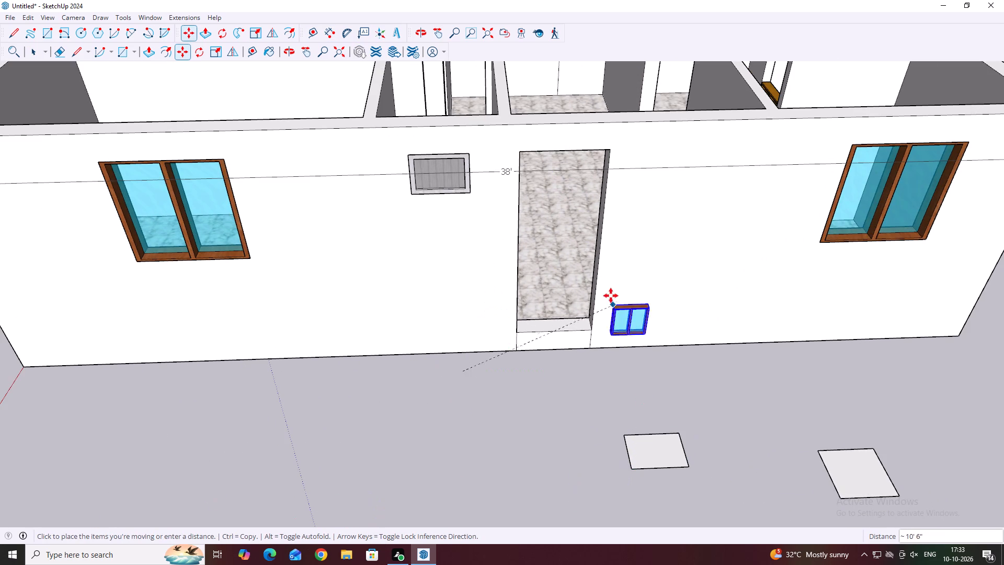
scroll(543, 153, "up", 2)
middle_click_drag(539, 153, 534, 153)
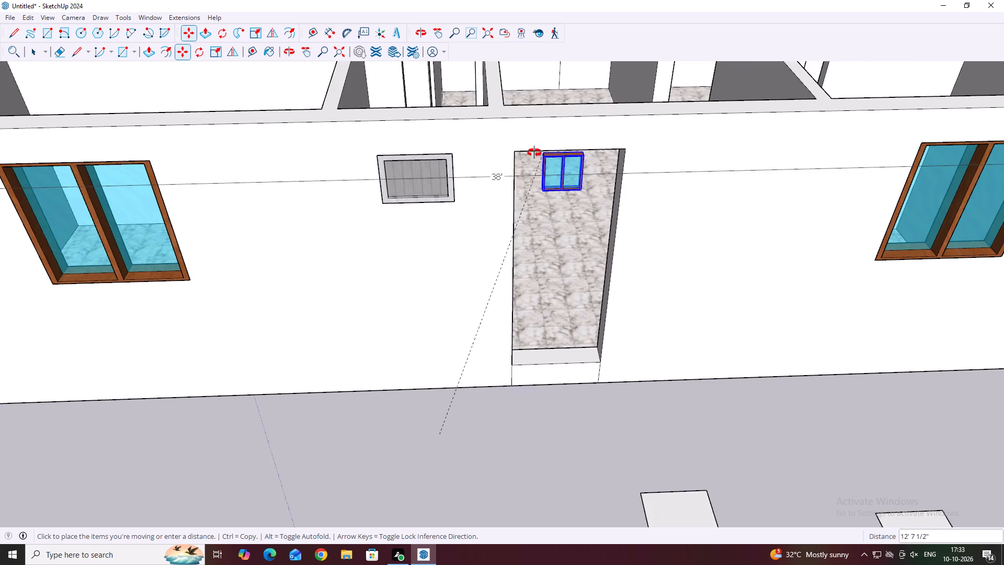
middle_click_drag(534, 153, 482, 150)
scroll(500, 156, "up", 3)
middle_click_drag(494, 156, 398, 132)
scroll(399, 118, "up", 3)
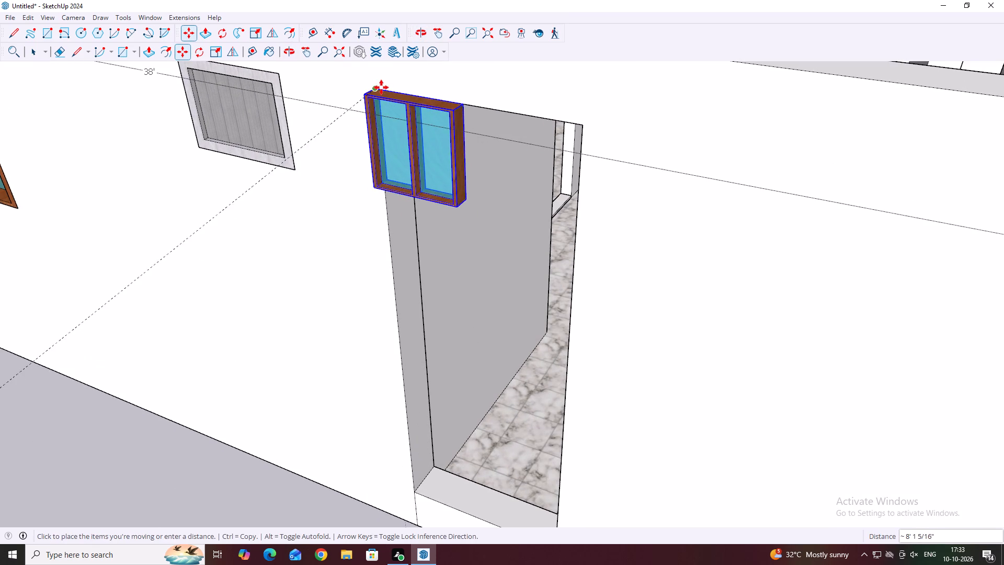
scroll(383, 89, "up", 2)
middle_click_drag(406, 109, 343, 86)
scroll(358, 84, "up", 2)
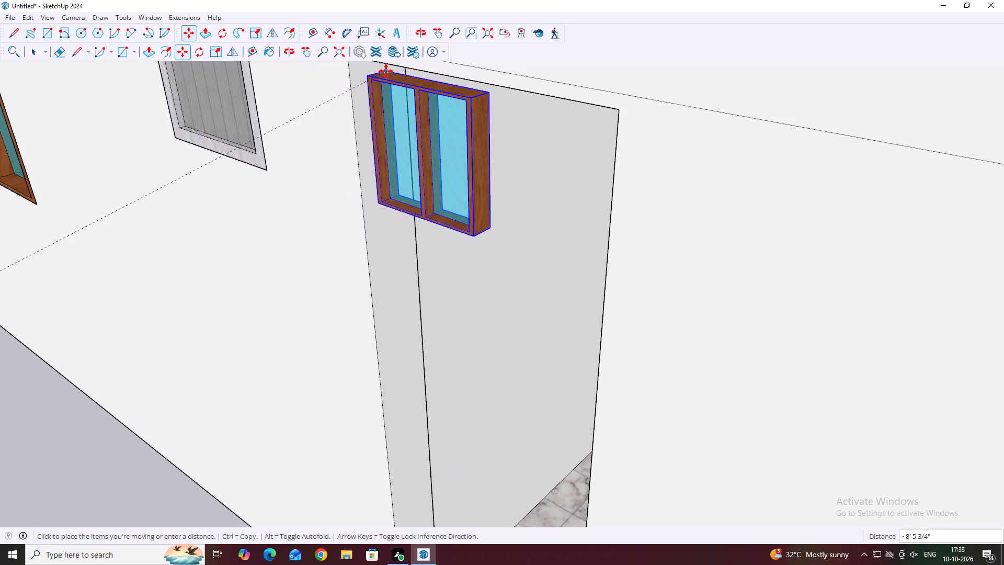
left_click(394, 65)
Move the small window group along the doorway's top edge so its upper front corner meets the opening's upper corner nearest the vent.
scroll(398, 145, "down", 2)
middle_click_drag(425, 226, 503, 300)
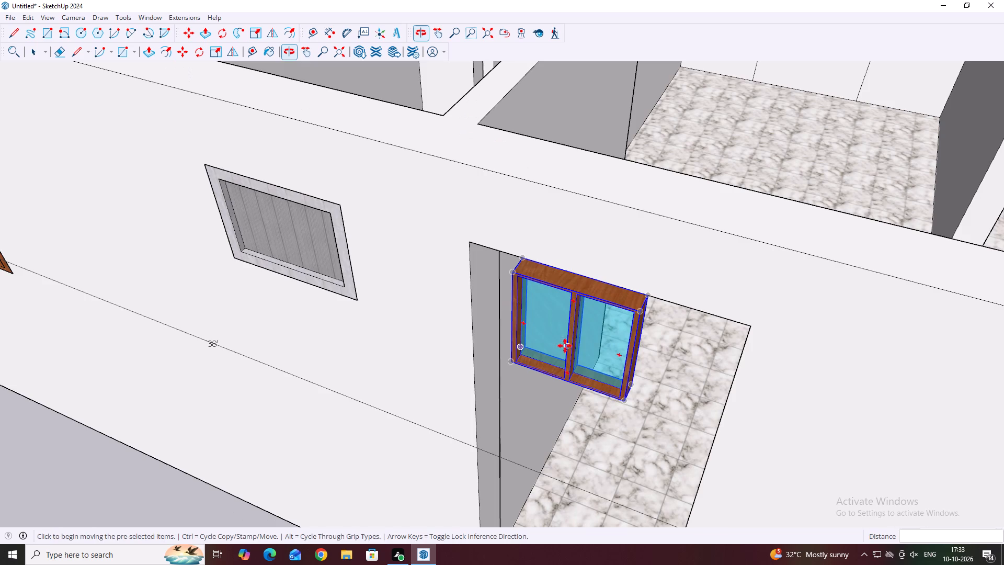
scroll(506, 270, "up", 9)
left_click(514, 273)
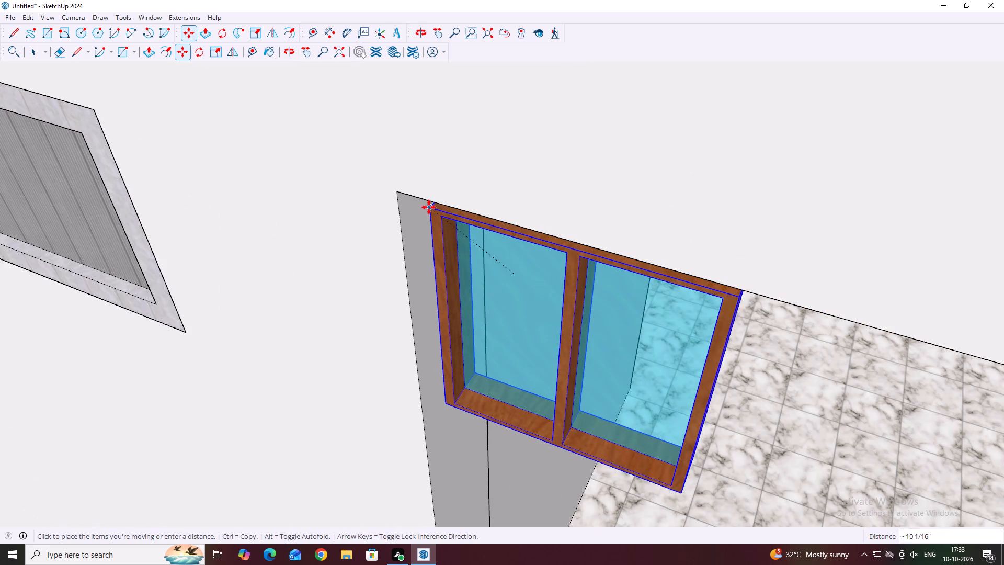
left_click(392, 190)
scroll(389, 196, "up", 4)
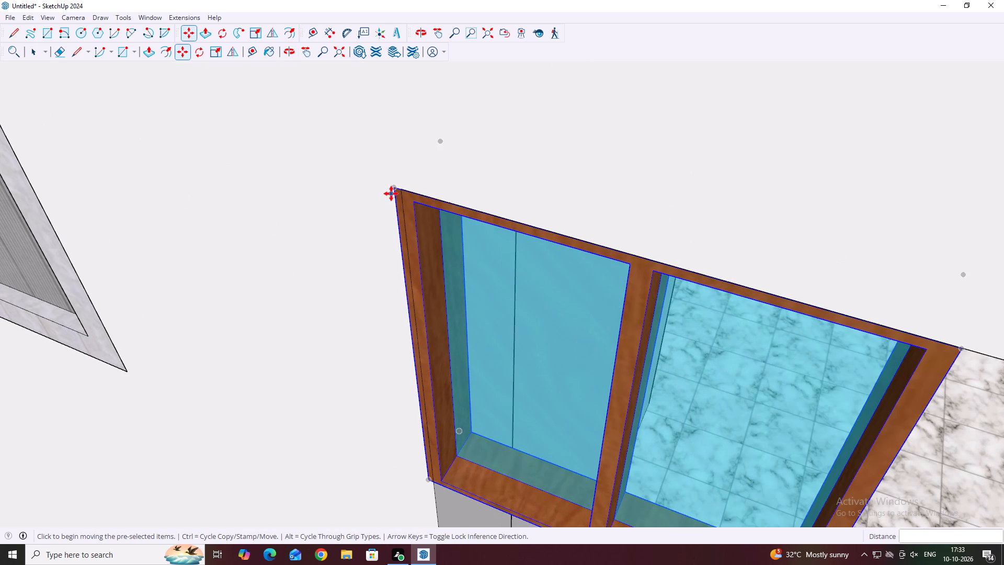
left_click(394, 187)
left_click(404, 190)
scroll(524, 272, "down", 19)
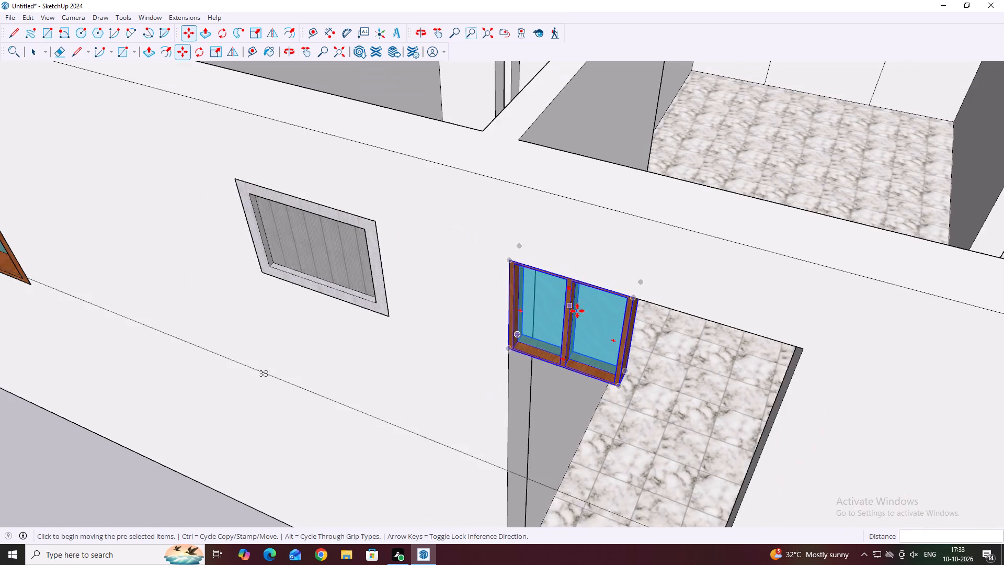
scroll(577, 311, "down", 1)
key("space")
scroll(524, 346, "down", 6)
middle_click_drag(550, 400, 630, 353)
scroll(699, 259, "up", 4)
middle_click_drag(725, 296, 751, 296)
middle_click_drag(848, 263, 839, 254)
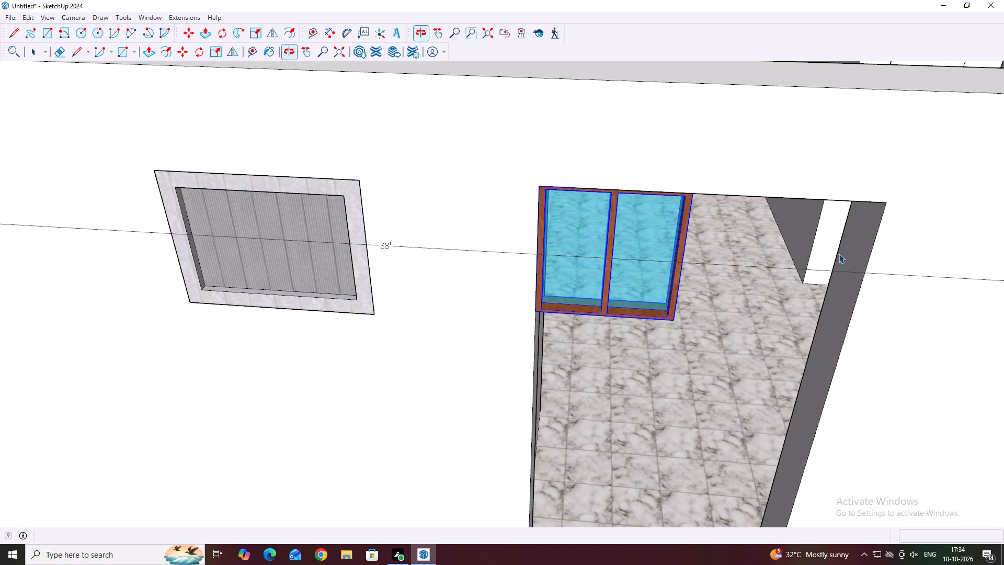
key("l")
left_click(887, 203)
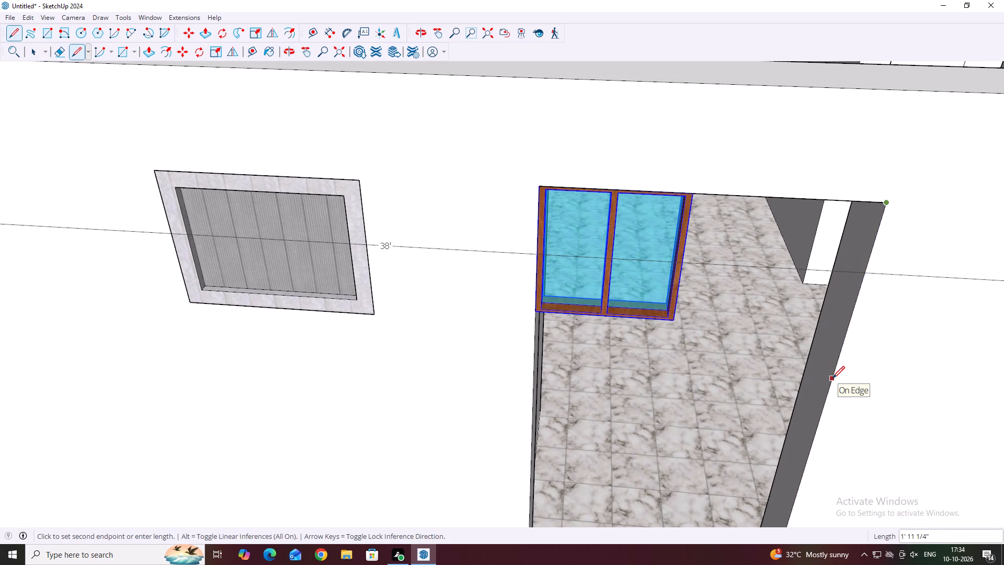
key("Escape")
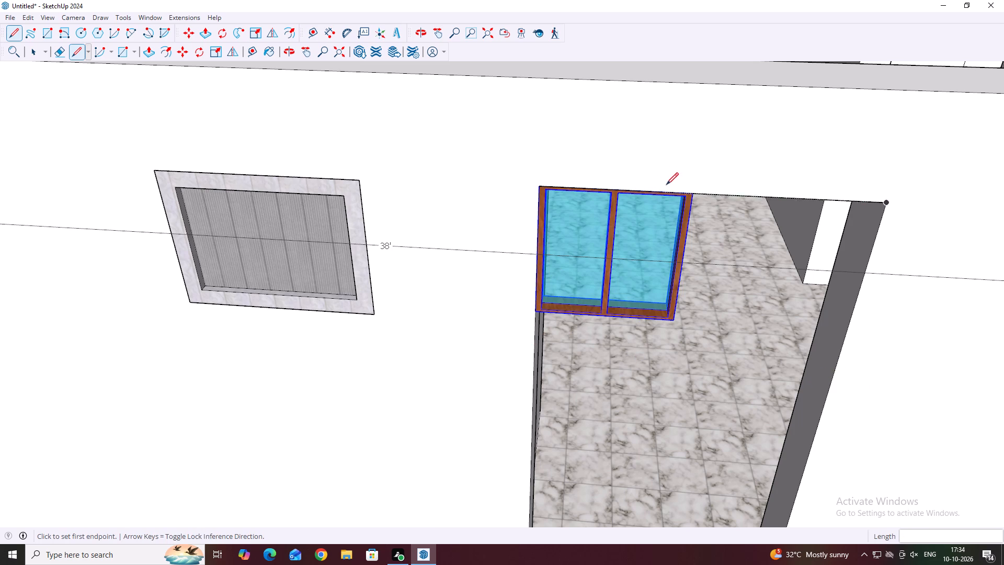
Draw a 3' vertical line downward from the exterior doorway's top edge, just beside the small window group.
key("Escape")
left_click(710, 195)
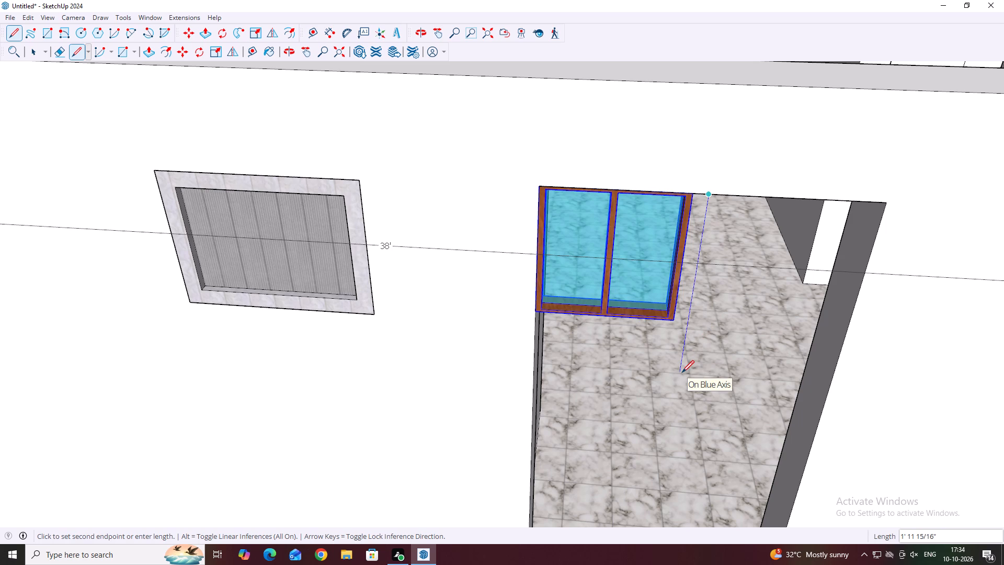
type("3'")
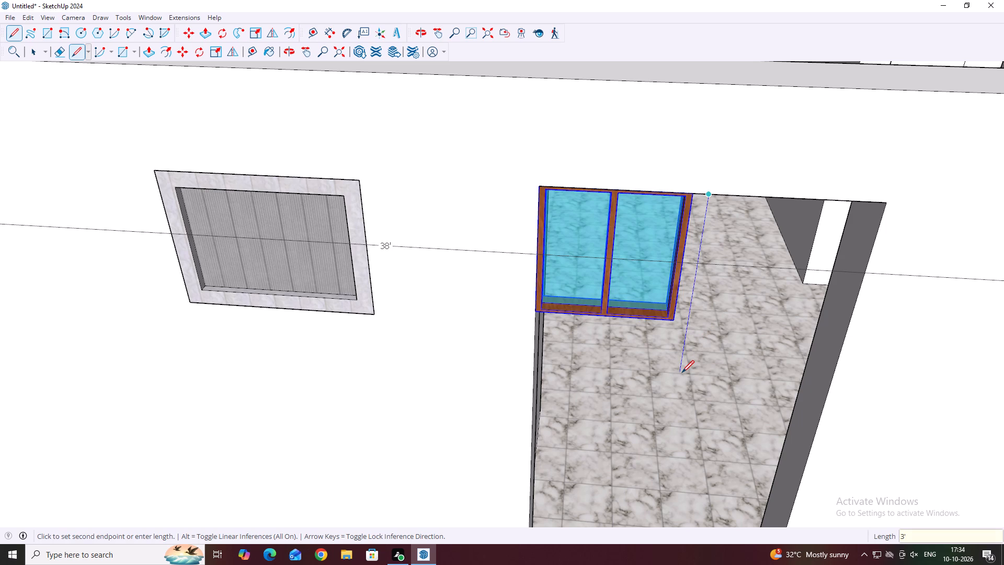
key("Return")
key("space")
Scale the small window group uniformly by about 2.13 from its lower corner farthest from the vent, out to the doorway's side edge.
scroll(701, 366, "down", 7)
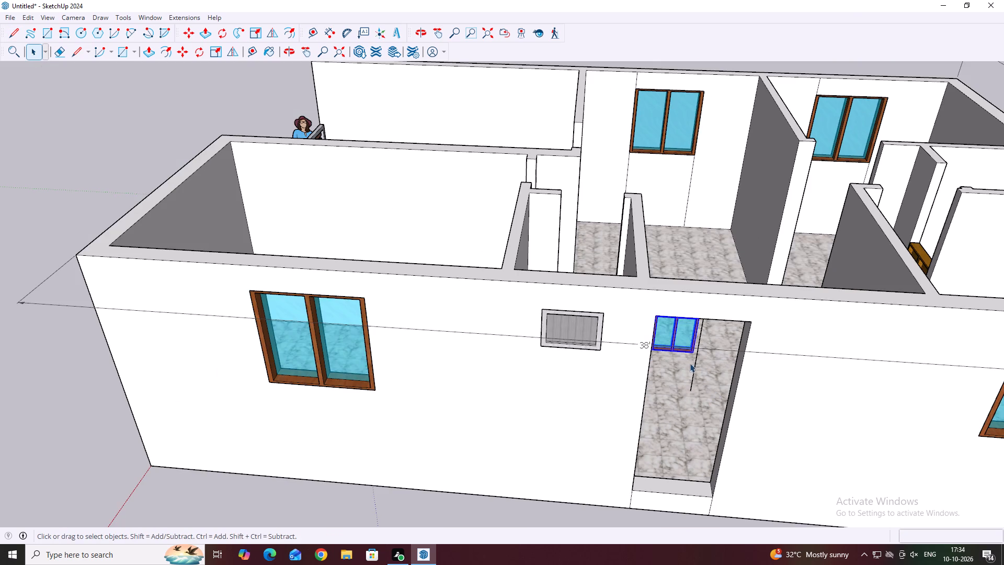
scroll(682, 352, "up", 2)
left_click(688, 343)
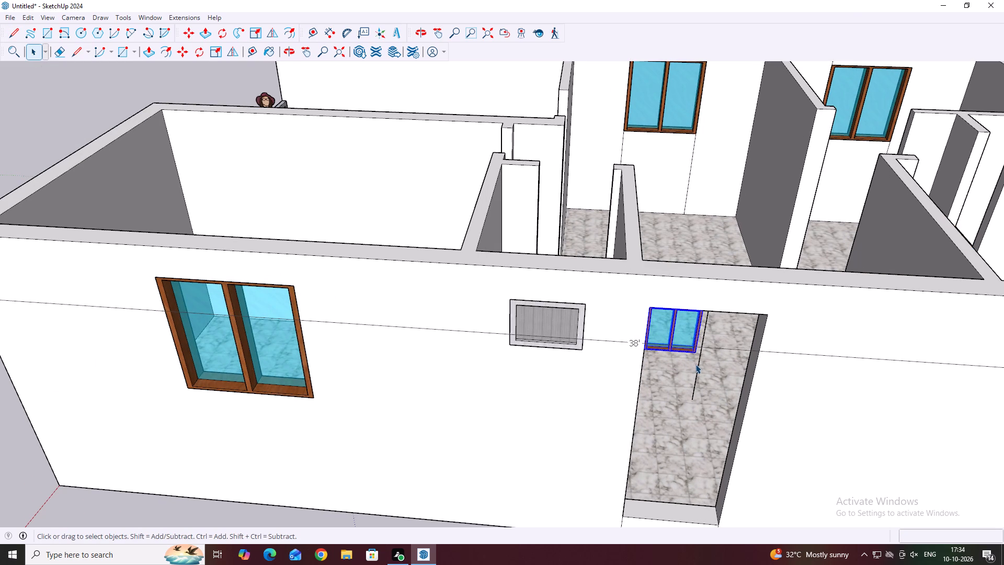
key("s")
scroll(648, 307, "up", 2)
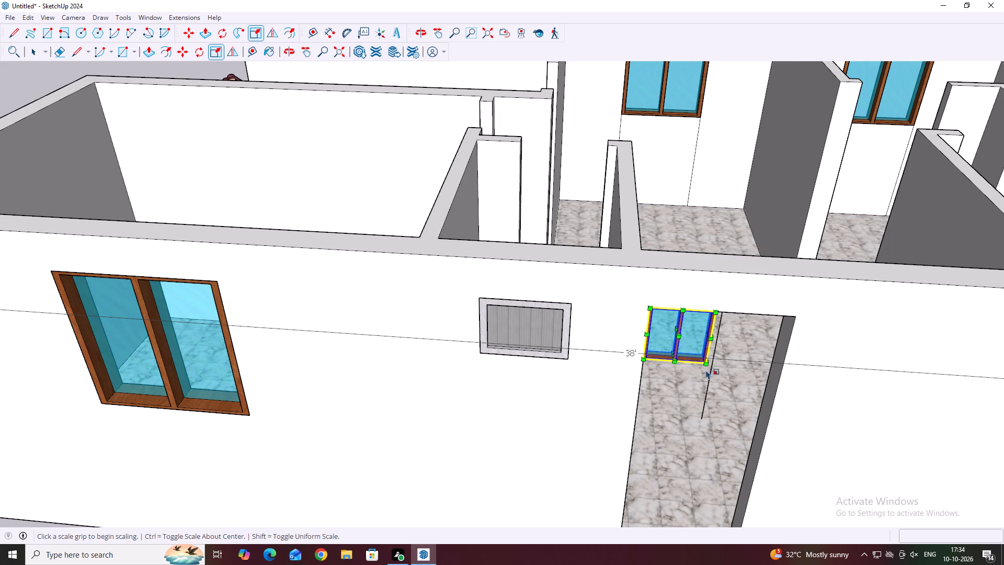
left_click(706, 362)
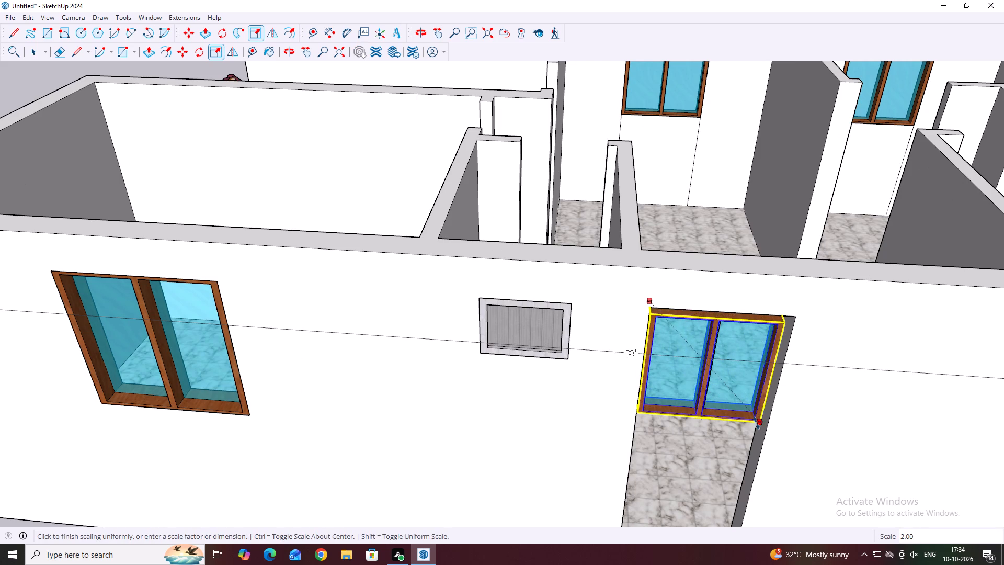
scroll(763, 425, "up", 3)
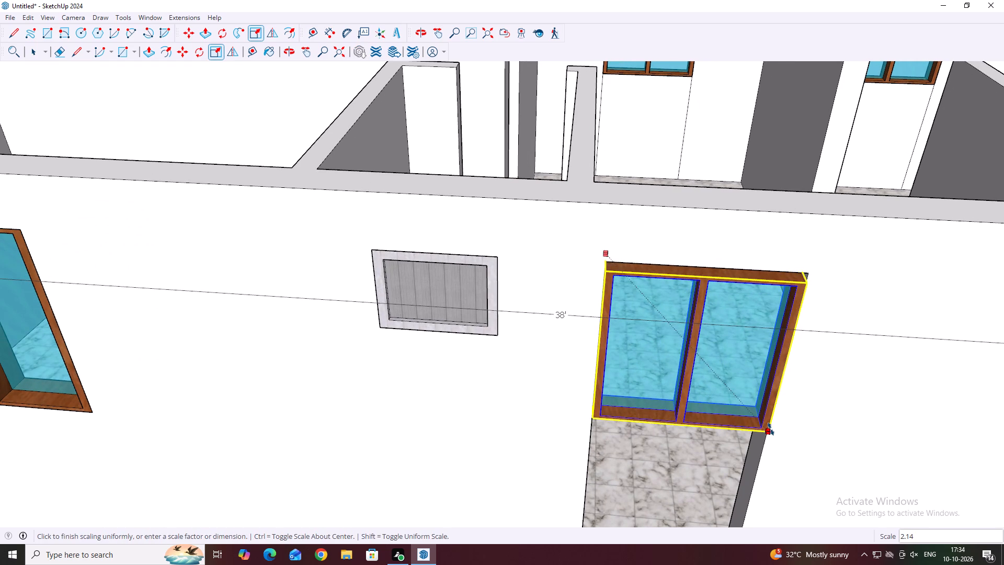
scroll(771, 431, "up", 5)
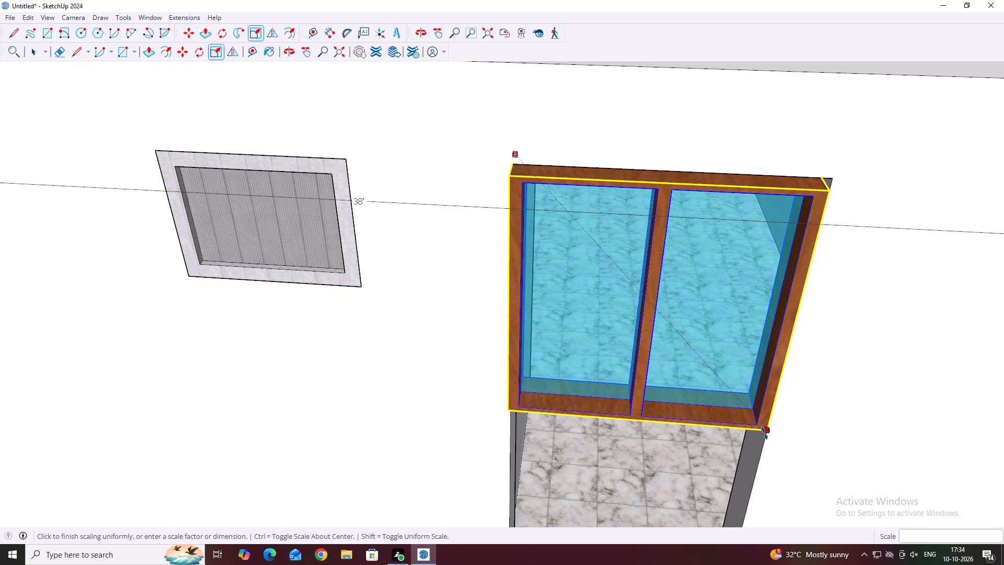
scroll(765, 433, "up", 6)
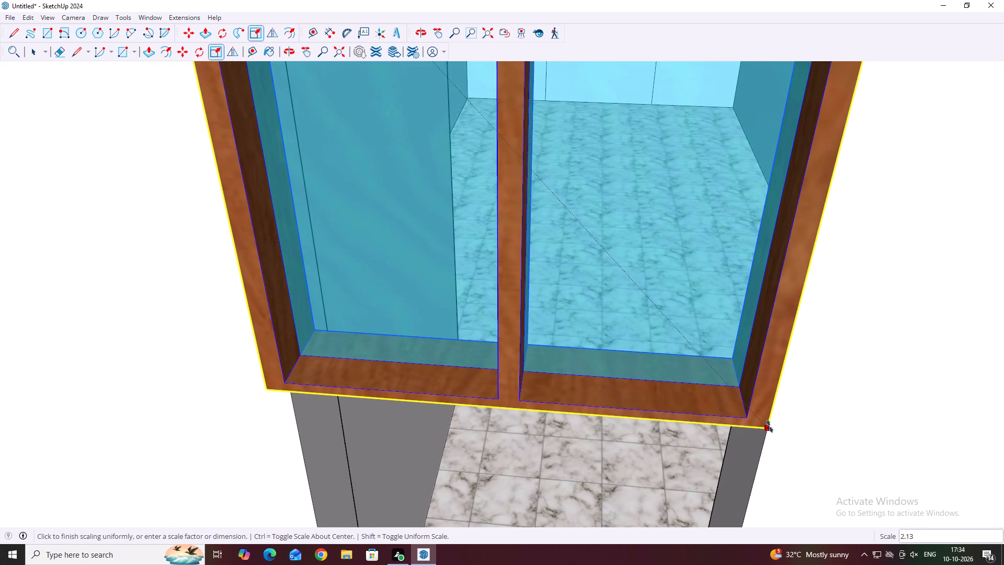
scroll(769, 427, "up", 10)
left_click(768, 435)
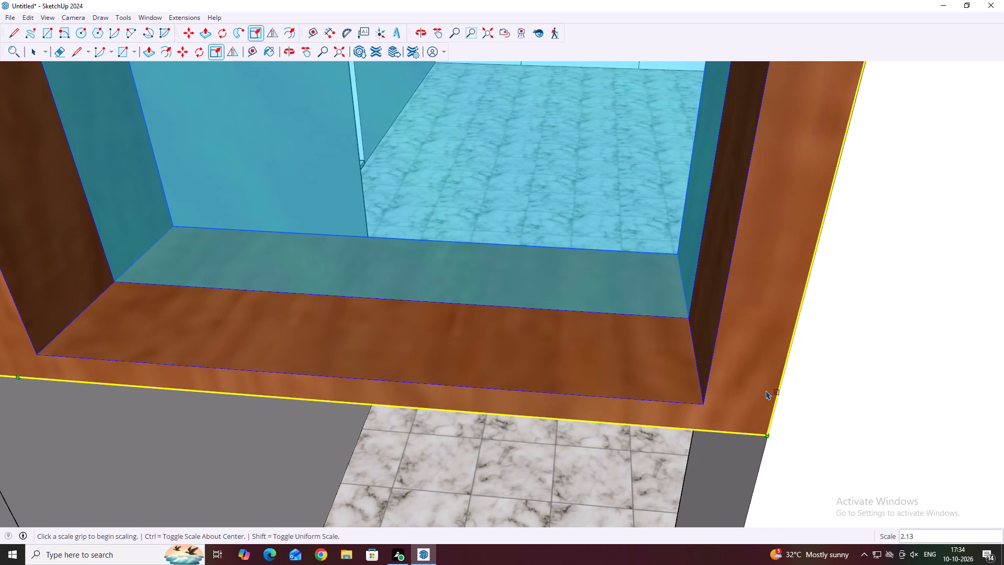
scroll(766, 389, "down", 12)
key("space")
scroll(754, 369, "down", 12)
Examine how the enlarged window's bottom edge and sides sit within the exterior doorway opening.
middle_click_drag(711, 354, 680, 250)
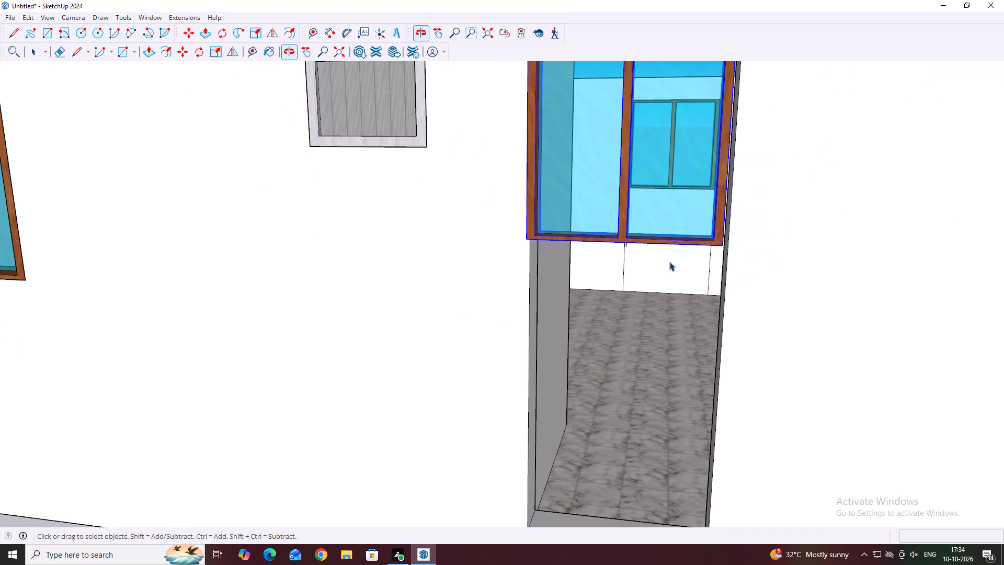
scroll(618, 248, "up", 7)
scroll(626, 245, "down", 5)
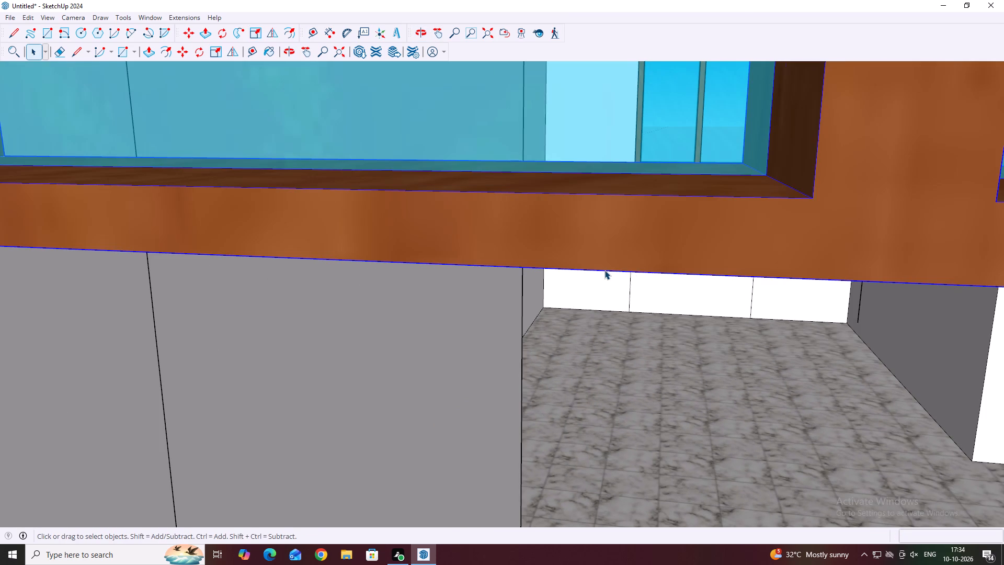
scroll(604, 270, "down", 13)
scroll(792, 285, "up", 1)
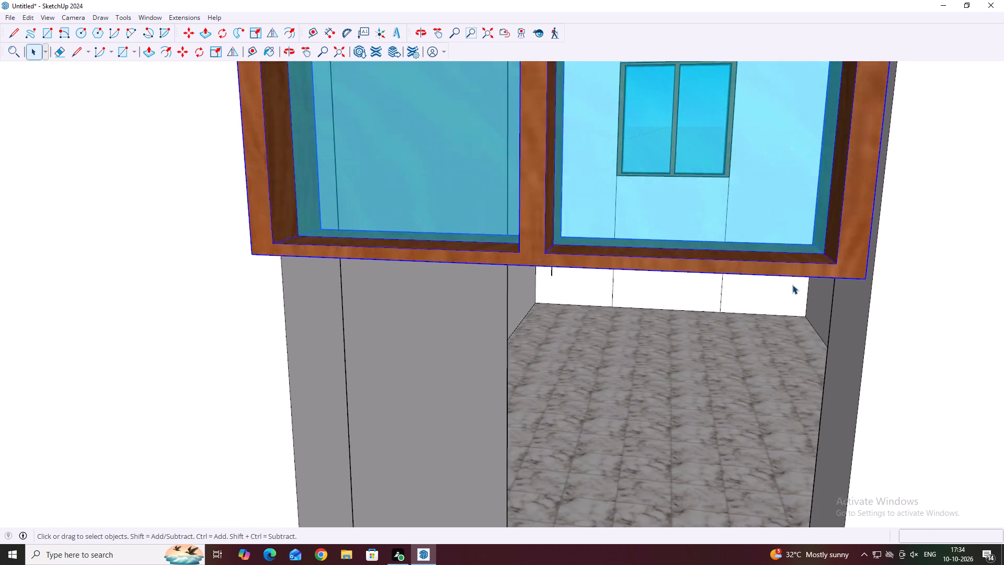
scroll(792, 285, "up", 1)
scroll(624, 233, "down", 10)
middle_click(657, 275)
key("Escape")
scroll(663, 290, "down", 3)
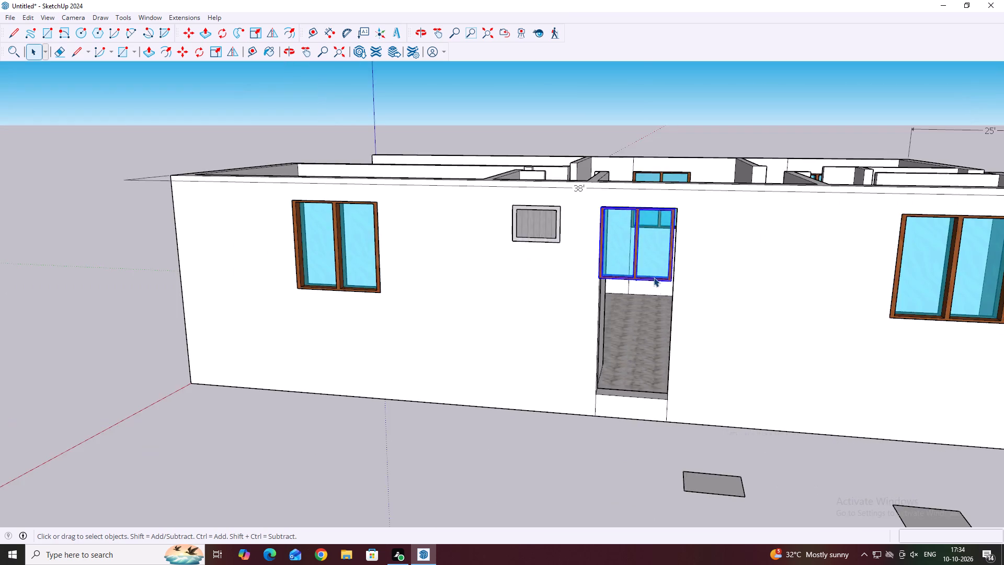
key("space")
Move the enlarged window group so its front upper corner meets the doorway's upper corner nearest the vent, flush with the wall face.
scroll(642, 253, "up", 3)
middle_click_drag(653, 254, 715, 287)
scroll(620, 228, "up", 6)
middle_click_drag(642, 233, 653, 238)
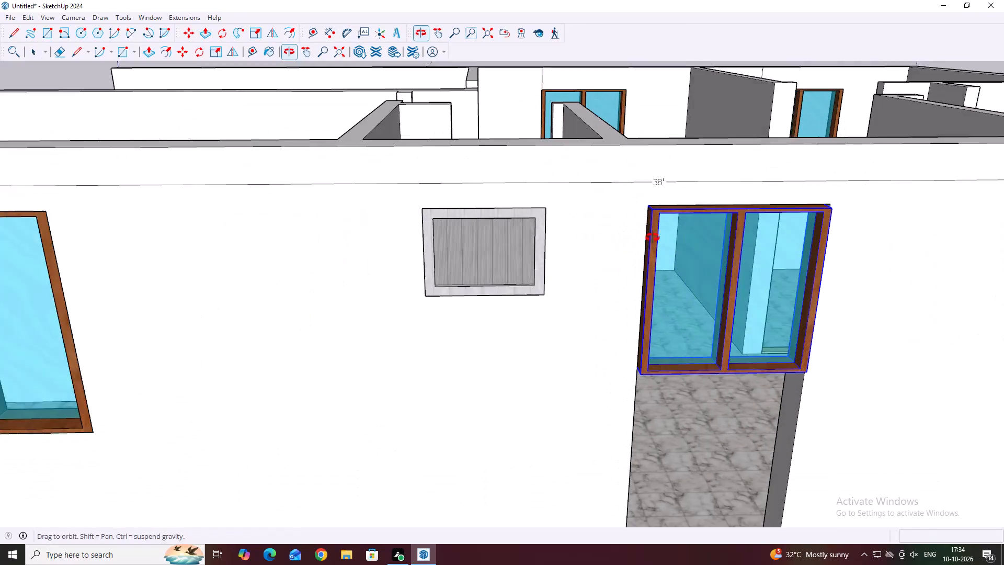
middle_click_drag(653, 238, 653, 239)
scroll(650, 232, "up", 2)
middle_click_drag(653, 211, 686, 243)
scroll(683, 245, "up", 3)
middle_click_drag(688, 244, 716, 275)
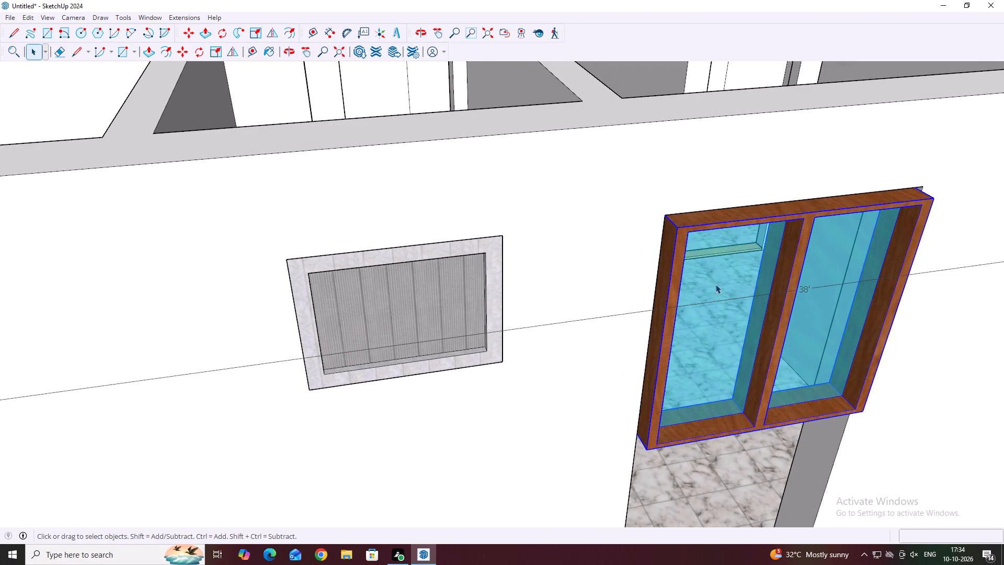
key("m")
scroll(671, 225, "up", 6)
left_click(681, 229)
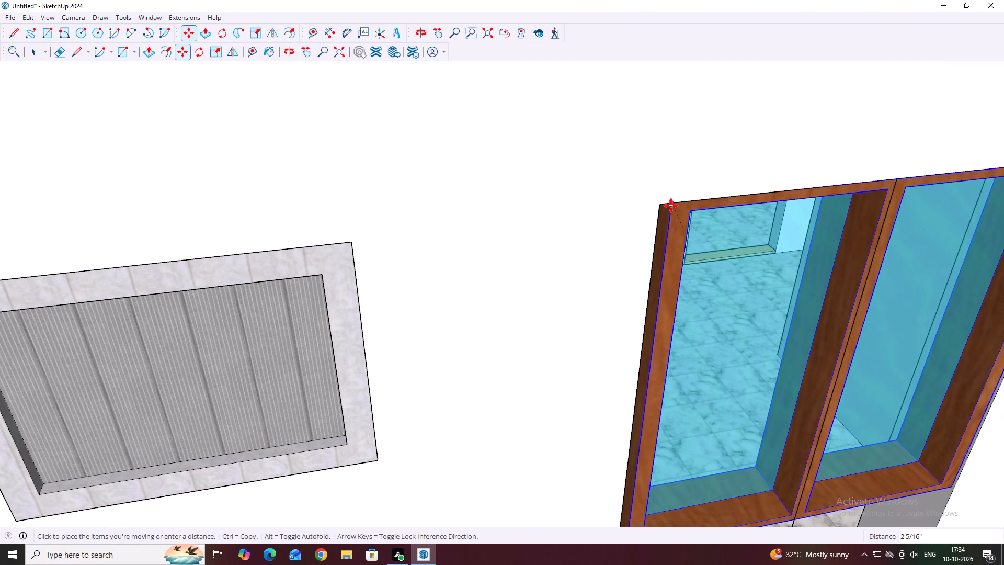
left_click(663, 205)
Examine the fit between the window's side farthest from the vent and the doorway jamb.
scroll(663, 289, "down", 6)
middle_click_drag(870, 321, 778, 317)
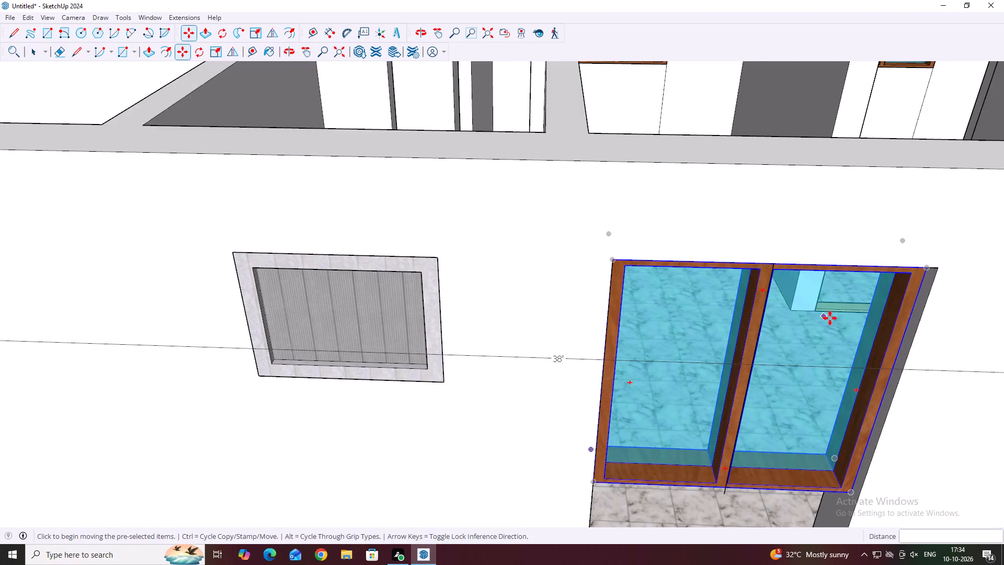
middle_click_drag(826, 316, 699, 278)
middle_click_drag(588, 281, 485, 255)
middle_click_drag(671, 379, 703, 332)
scroll(706, 307, "down", 6)
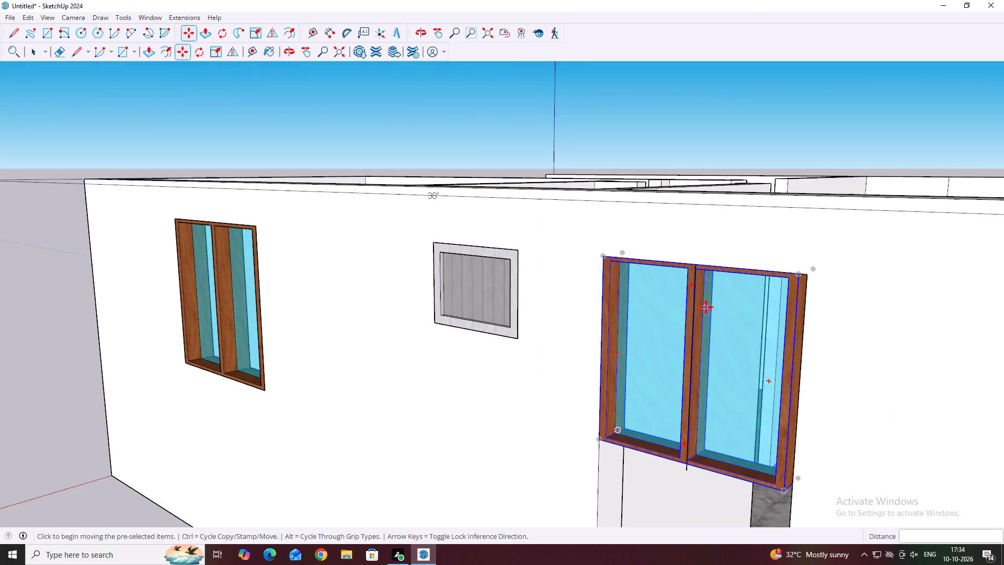
key("space")
scroll(757, 313, "up", 4)
middle_click_drag(822, 279, 852, 310)
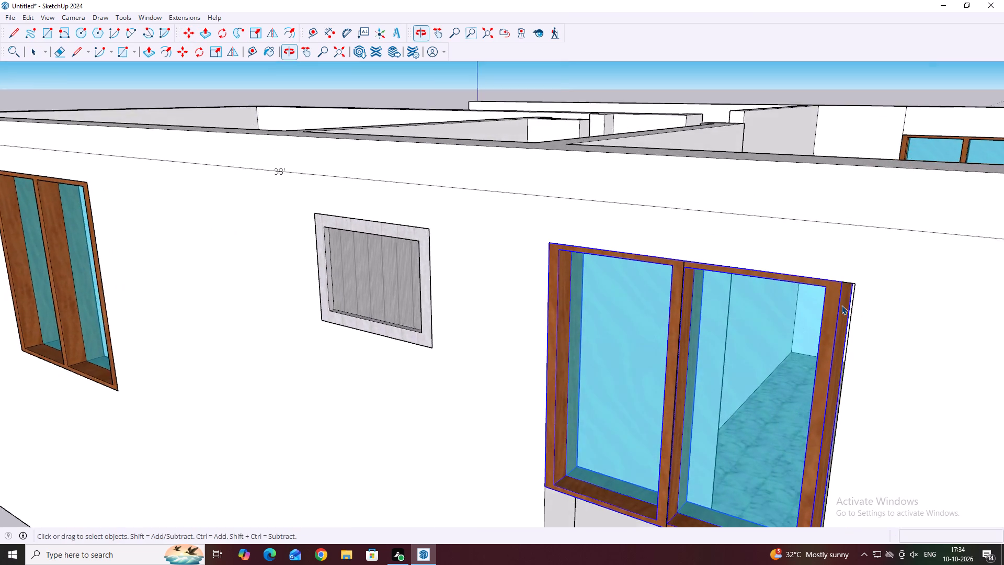
scroll(841, 305, "up", 5)
middle_click_drag(832, 322, 899, 394)
scroll(873, 359, "up", 3)
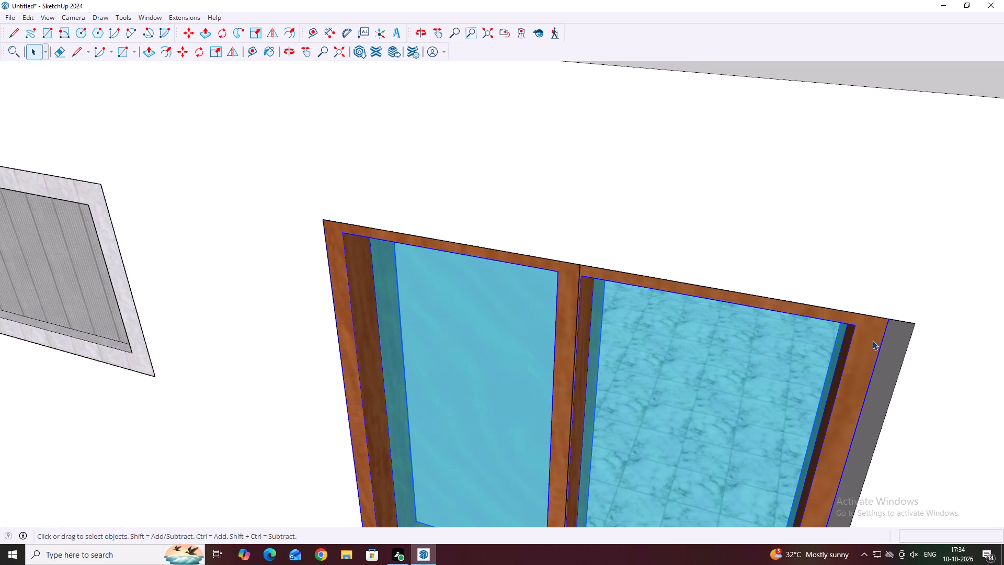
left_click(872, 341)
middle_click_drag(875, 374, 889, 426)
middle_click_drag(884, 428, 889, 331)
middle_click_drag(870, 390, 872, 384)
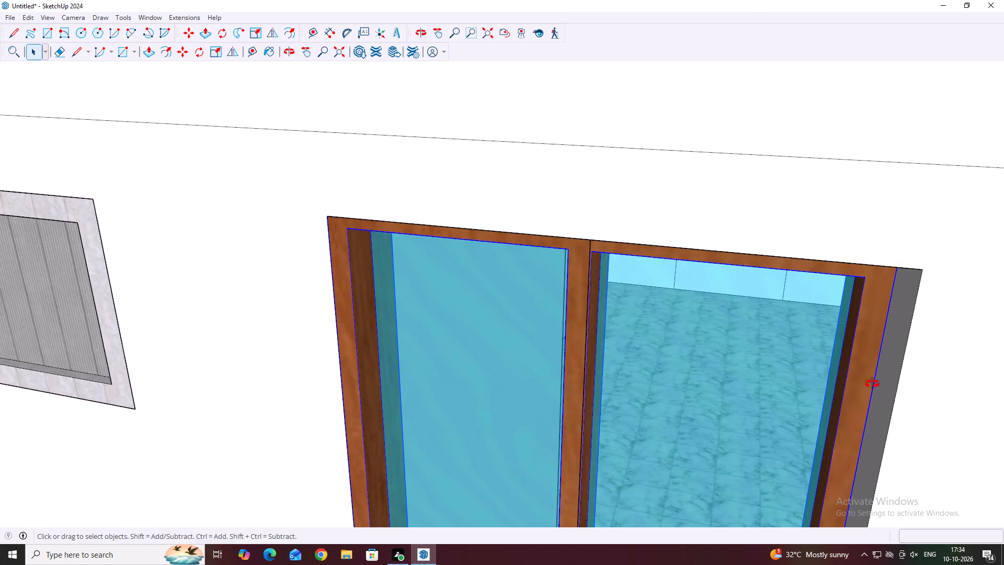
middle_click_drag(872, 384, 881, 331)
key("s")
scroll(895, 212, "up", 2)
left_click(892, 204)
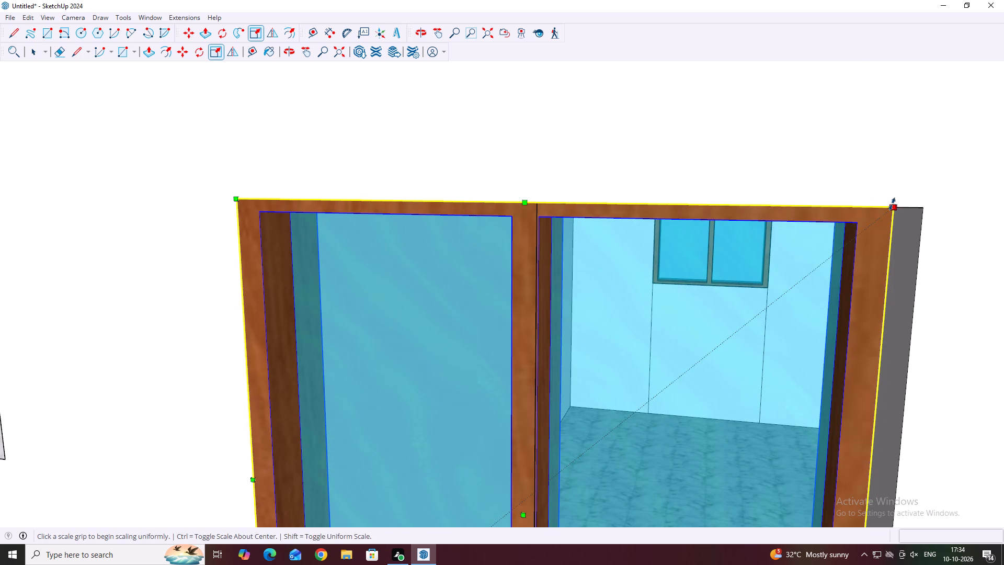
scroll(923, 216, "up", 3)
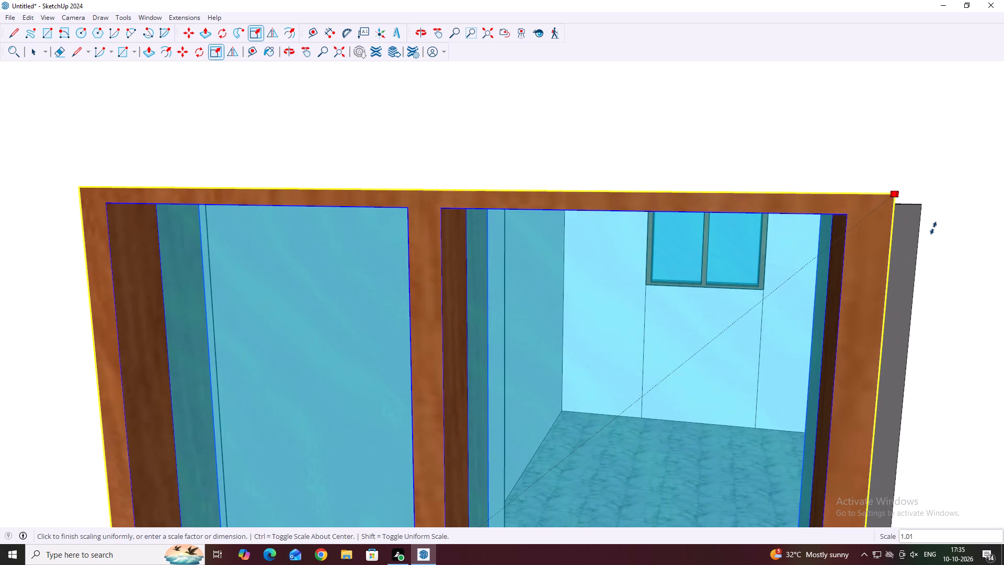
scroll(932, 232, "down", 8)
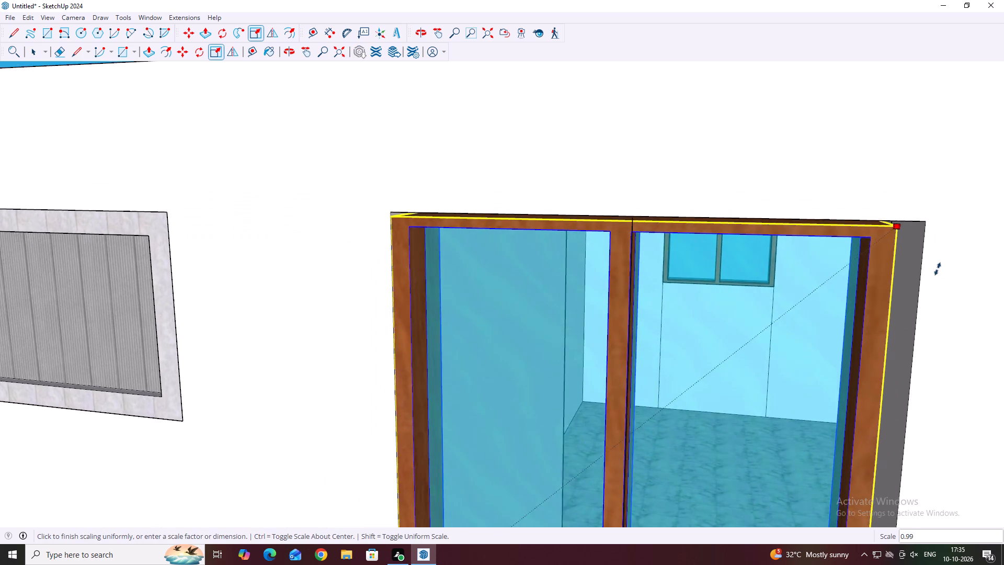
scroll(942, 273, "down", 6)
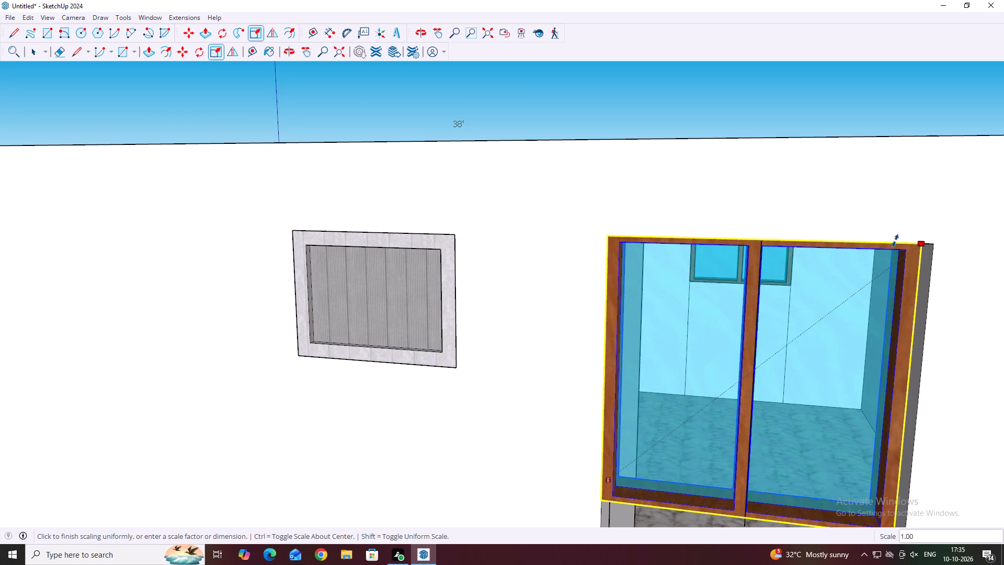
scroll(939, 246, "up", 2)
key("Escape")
Scale the window group uniformly by 1.12 from its lower corner nearest the vent.
scroll(711, 320, "down", 5)
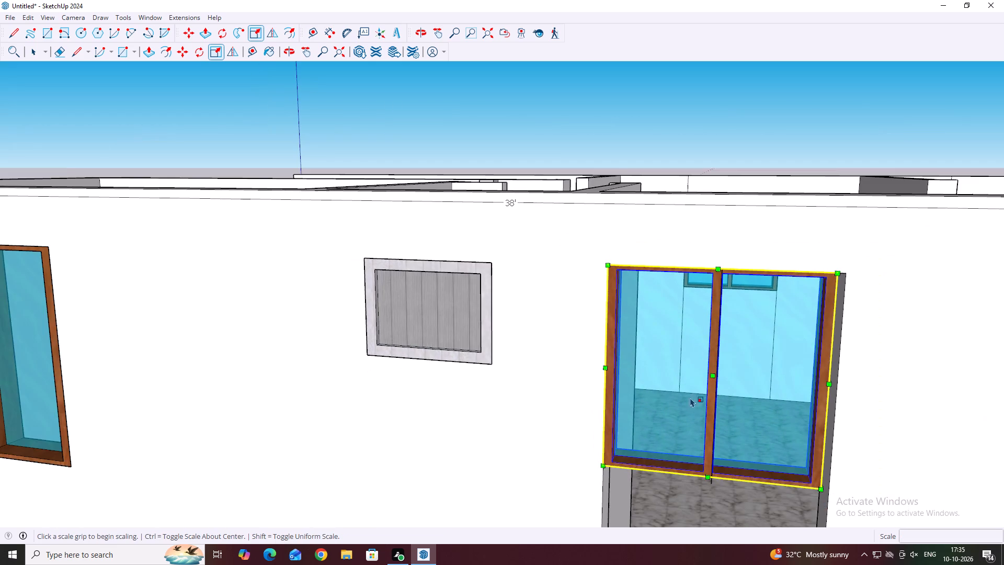
scroll(596, 467, "up", 4)
left_click(607, 465)
scroll(652, 432, "down", 3)
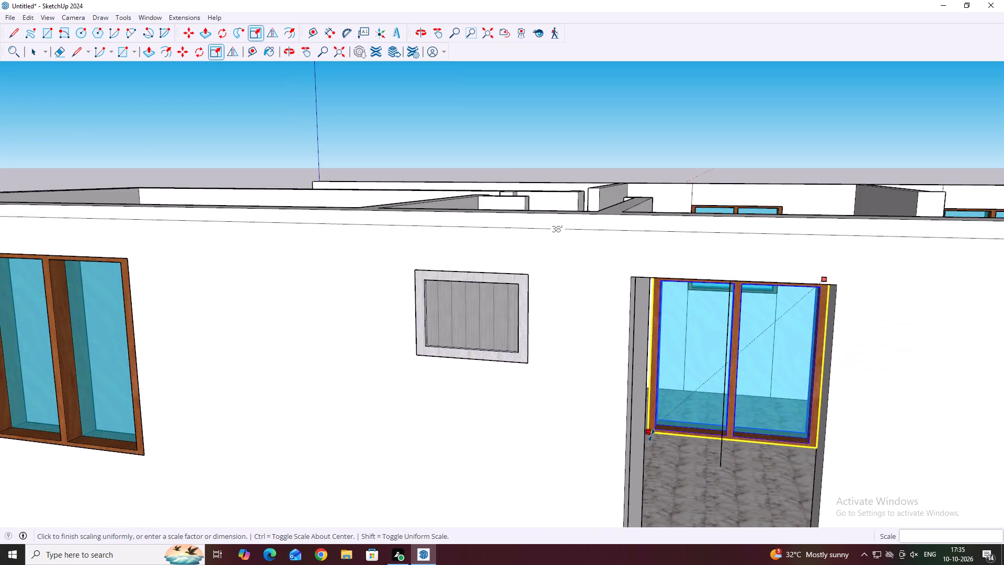
scroll(634, 456, "up", 3)
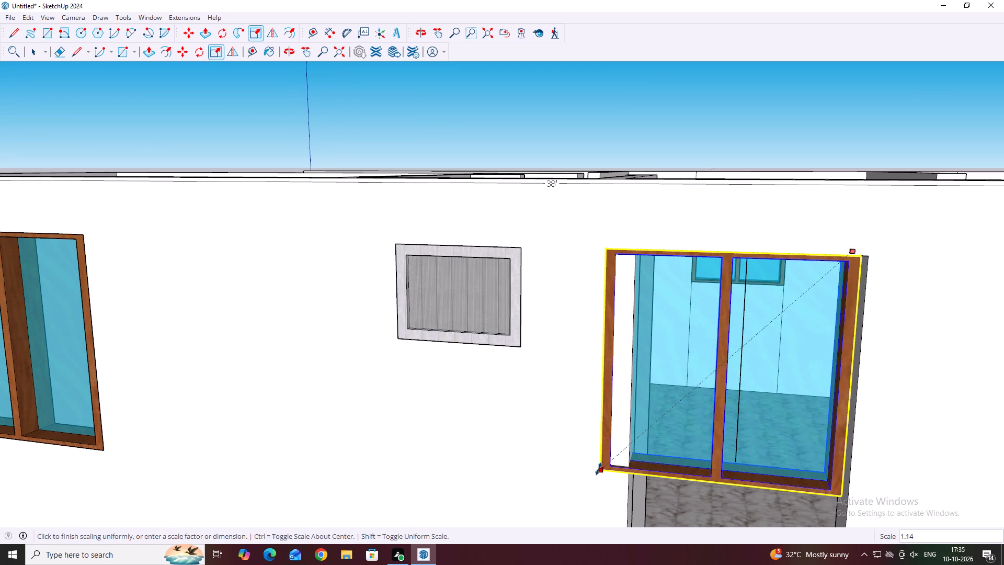
left_click(606, 468)
key("space")
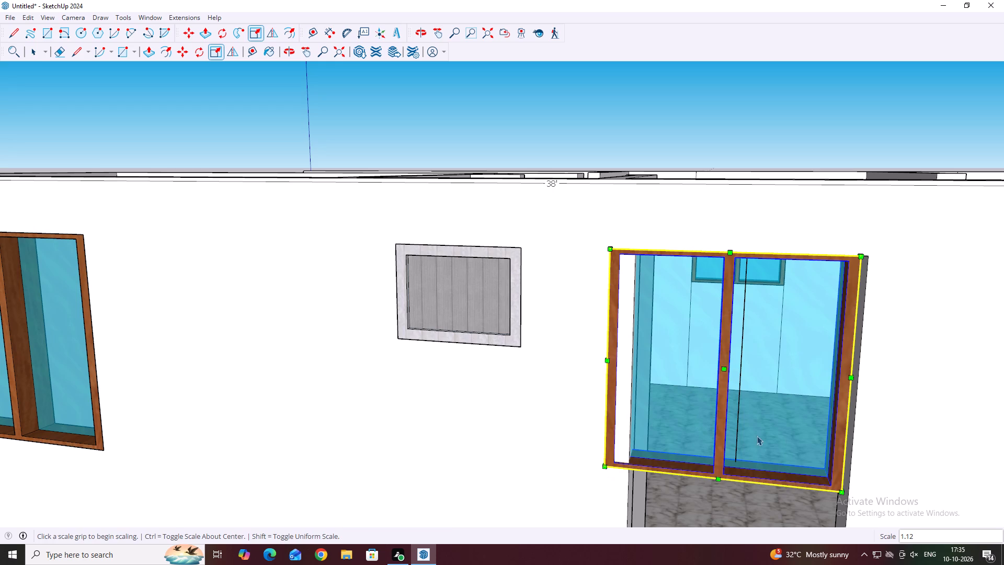
Move the window group along the doorway's top edge so its upper corner meets the opening's upper corner farthest from the vent.
key("m")
scroll(859, 244, "up", 5)
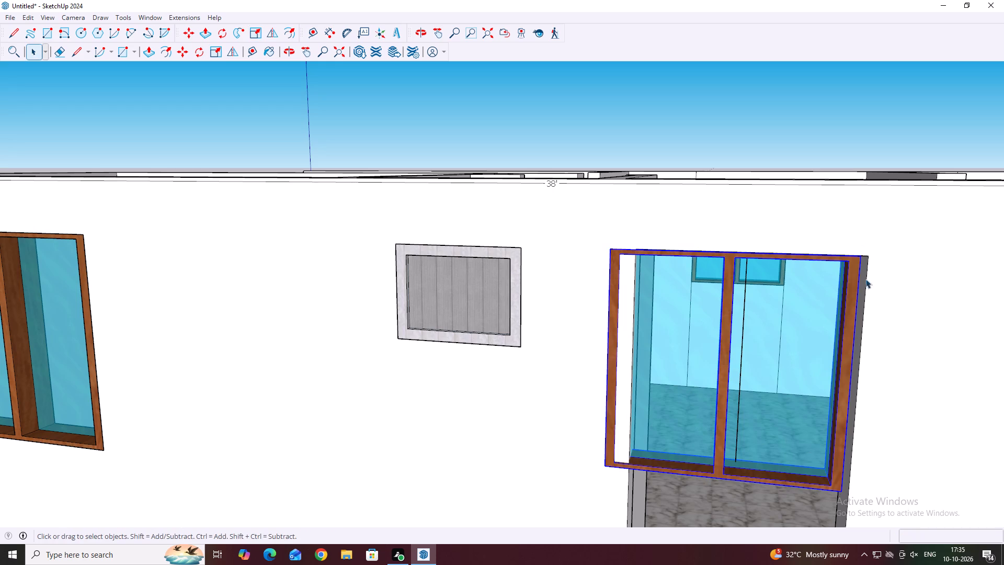
scroll(872, 257, "up", 8)
left_click(859, 252)
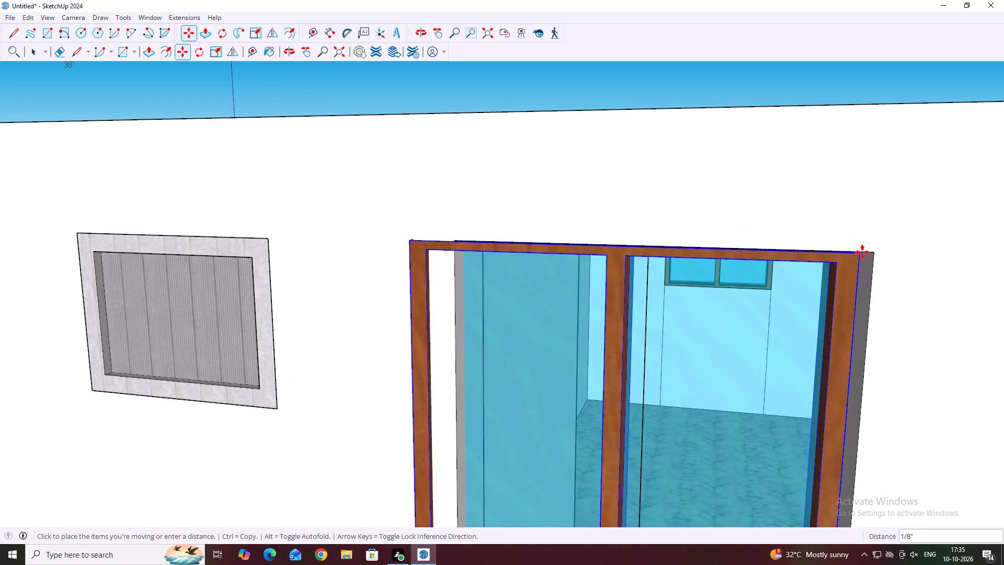
scroll(871, 253, "up", 3)
left_click(877, 253)
scroll(743, 238, "down", 6)
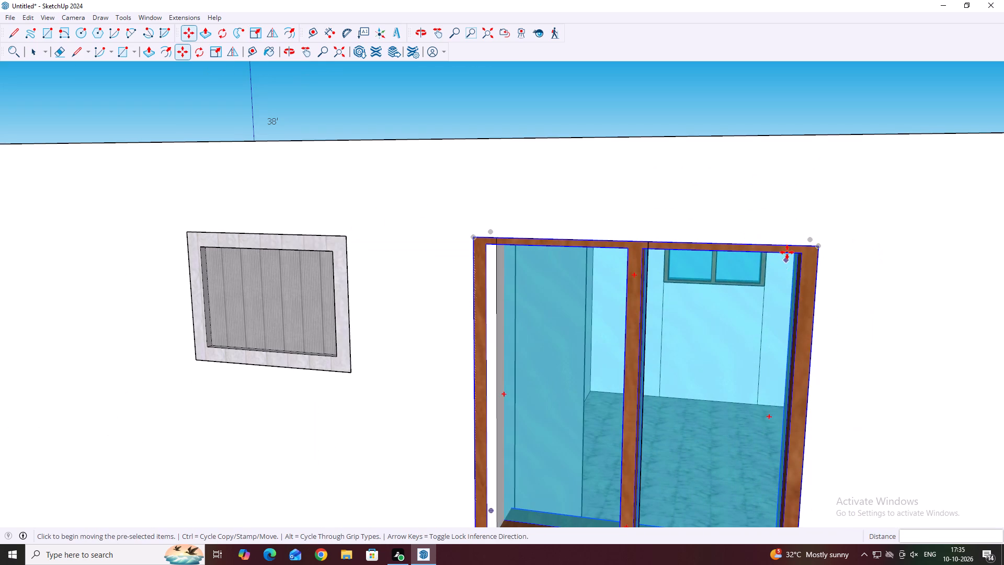
key("Escape")
scroll(793, 235, "down", 7)
key("space")
Scale the two-pane window group uniformly by about 0.96 from its lower corner nearest the vent.
left_click(801, 286)
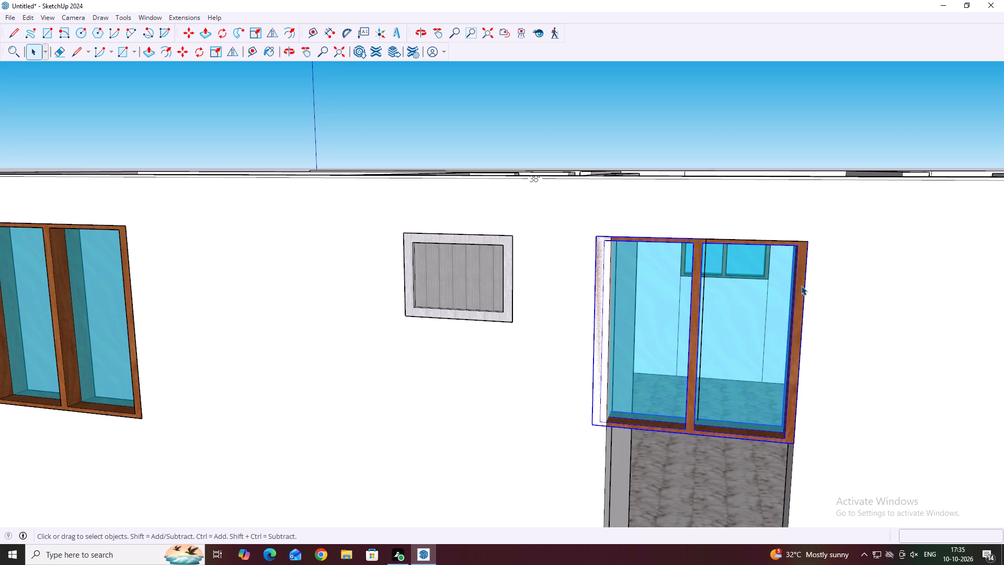
key("s")
scroll(803, 245, "up", 2)
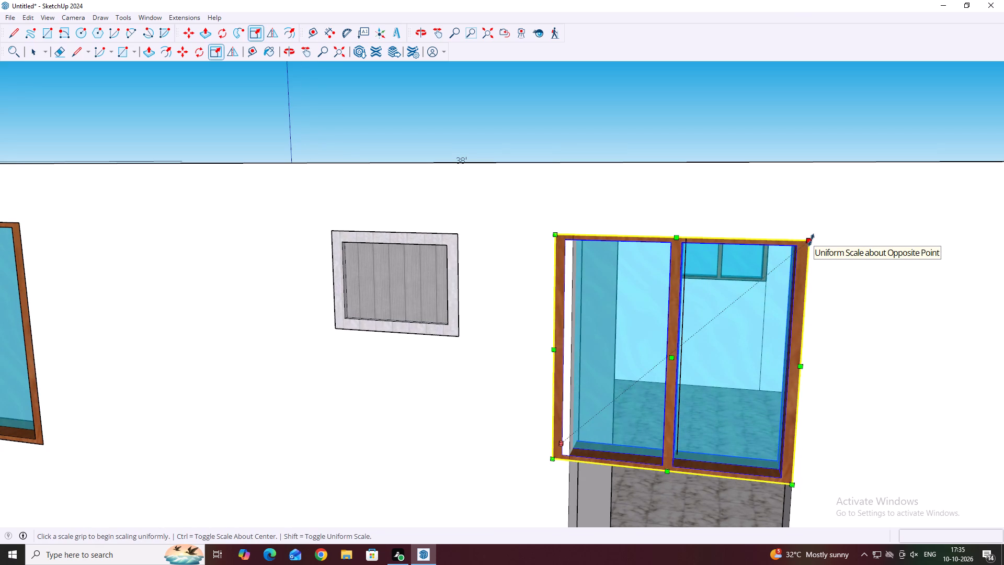
left_click(809, 242)
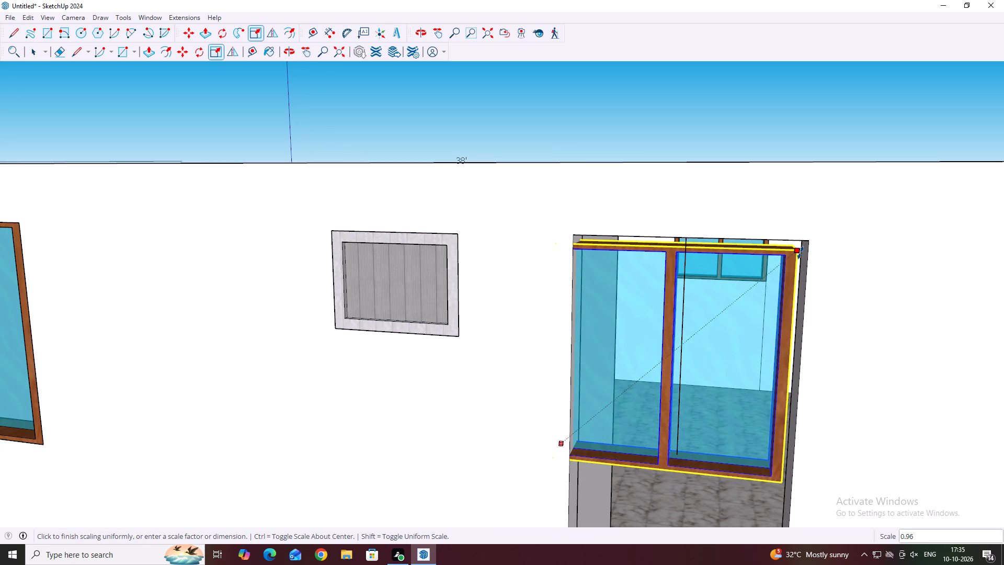
left_click(801, 253)
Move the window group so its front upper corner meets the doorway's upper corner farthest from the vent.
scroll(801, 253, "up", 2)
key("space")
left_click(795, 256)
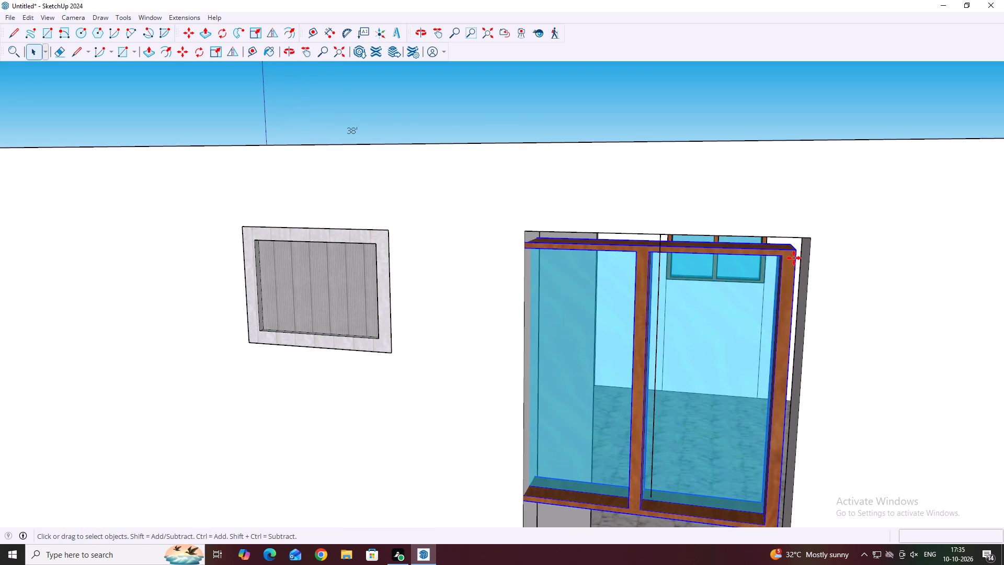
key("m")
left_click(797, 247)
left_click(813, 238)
Move the window group out of the doorway to the open ground in front of the wall and deselect it.
middle_click_drag(621, 270, 624, 269)
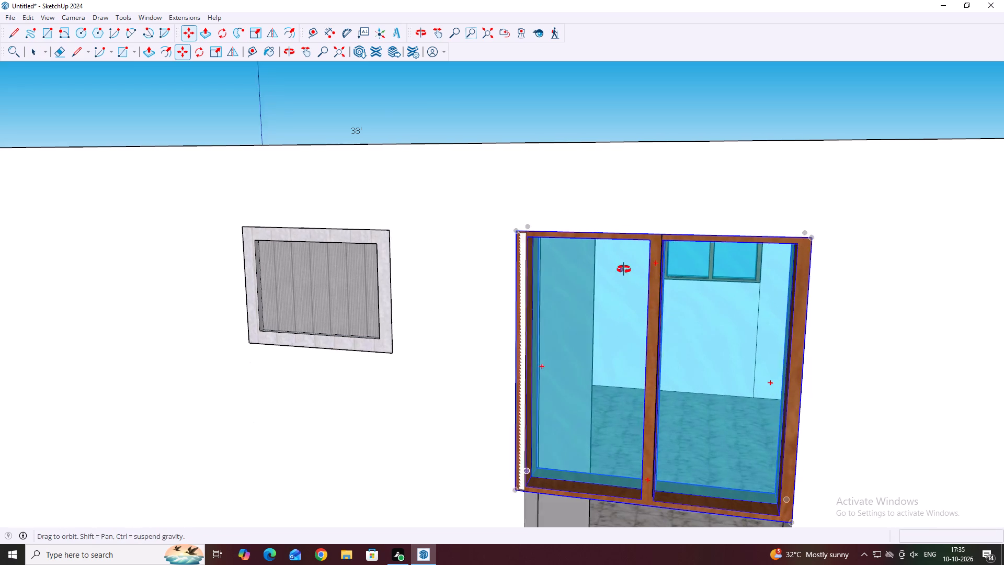
middle_click_drag(624, 269, 679, 246)
scroll(734, 238, "down", 6)
left_click(723, 269)
scroll(731, 284, "down", 17)
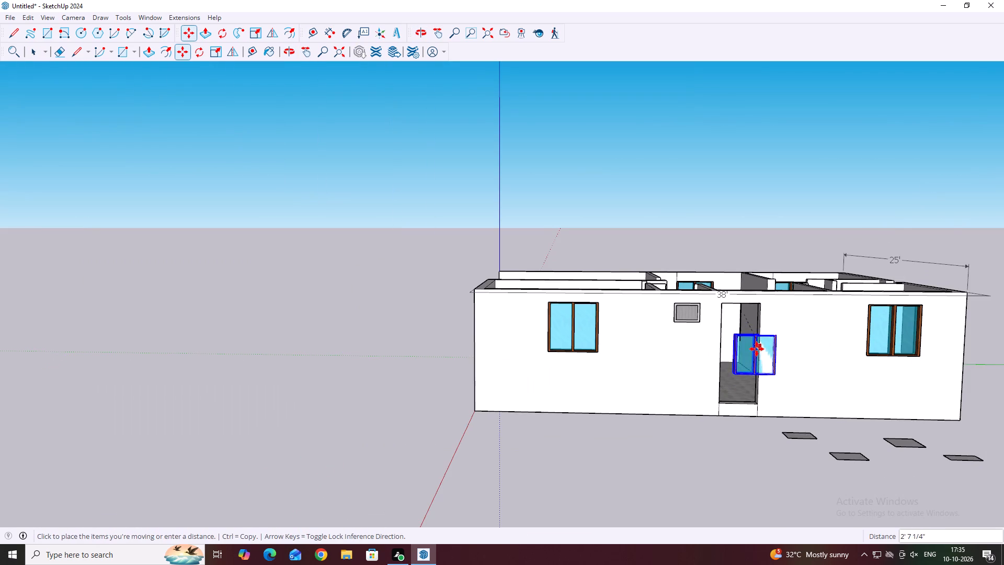
left_click(710, 437)
key("Escape")
key("space")
left_click(758, 448)
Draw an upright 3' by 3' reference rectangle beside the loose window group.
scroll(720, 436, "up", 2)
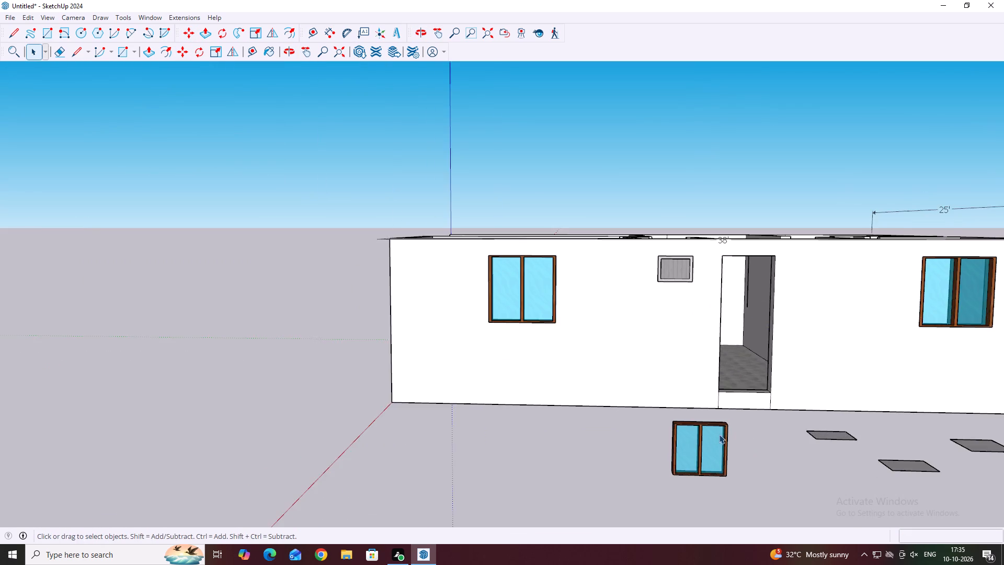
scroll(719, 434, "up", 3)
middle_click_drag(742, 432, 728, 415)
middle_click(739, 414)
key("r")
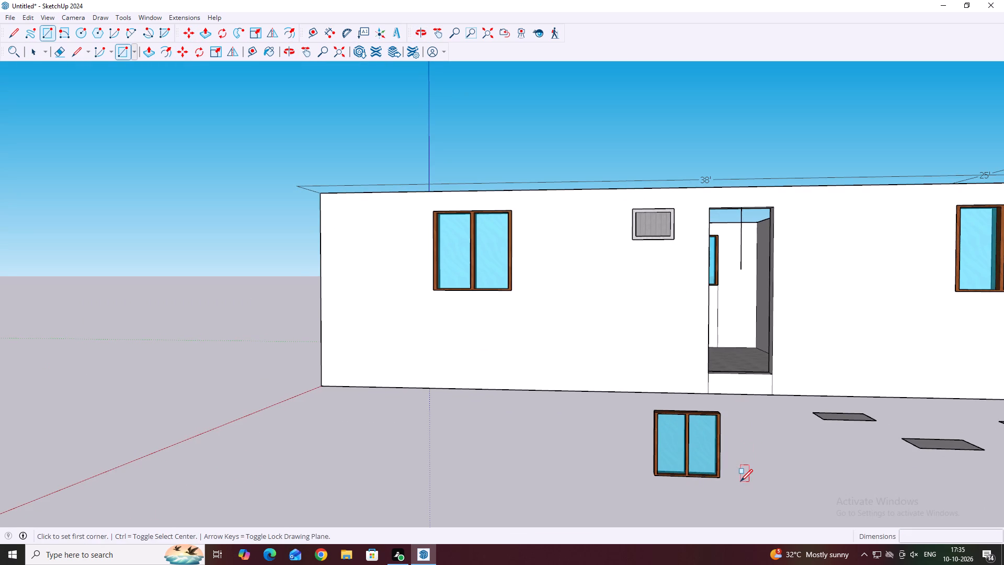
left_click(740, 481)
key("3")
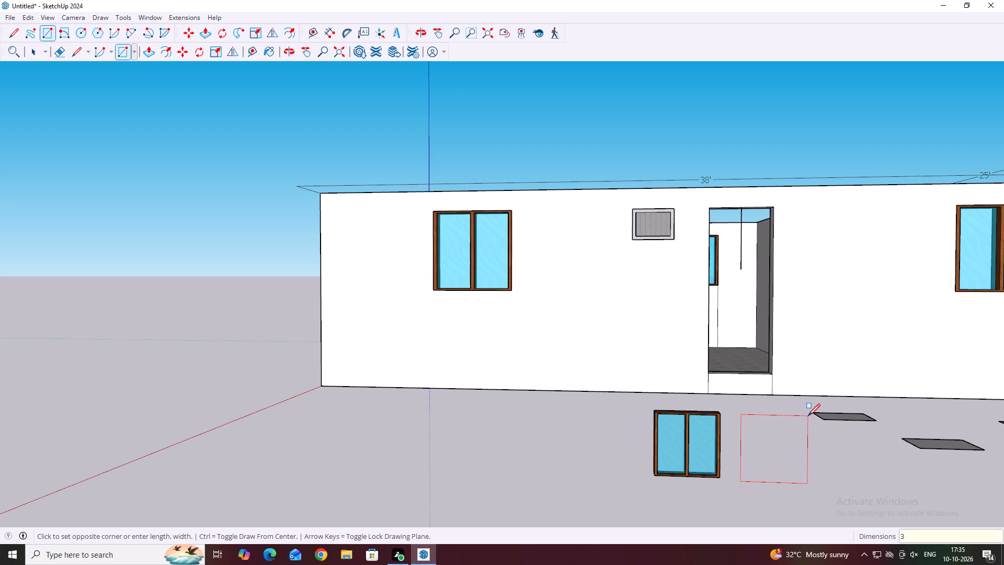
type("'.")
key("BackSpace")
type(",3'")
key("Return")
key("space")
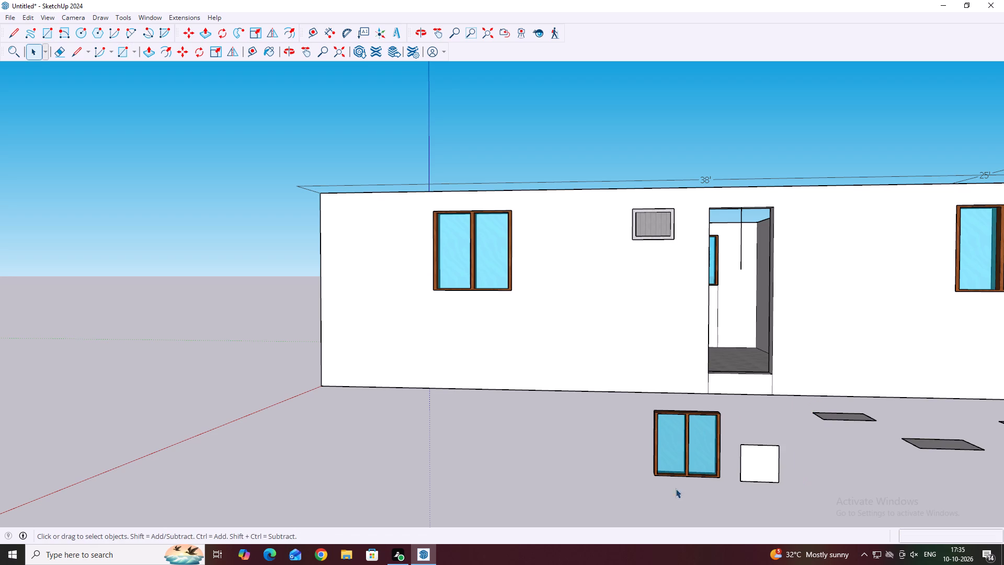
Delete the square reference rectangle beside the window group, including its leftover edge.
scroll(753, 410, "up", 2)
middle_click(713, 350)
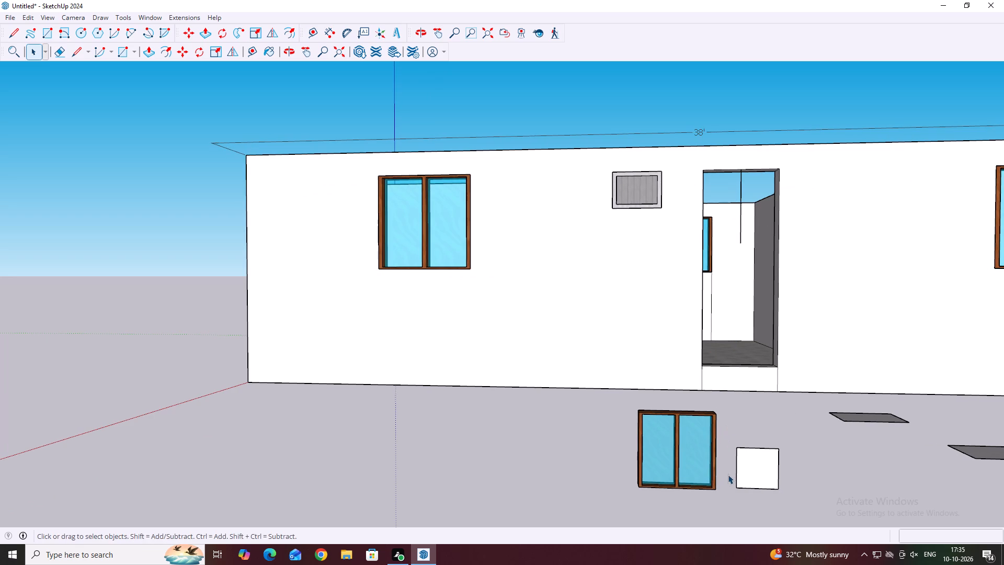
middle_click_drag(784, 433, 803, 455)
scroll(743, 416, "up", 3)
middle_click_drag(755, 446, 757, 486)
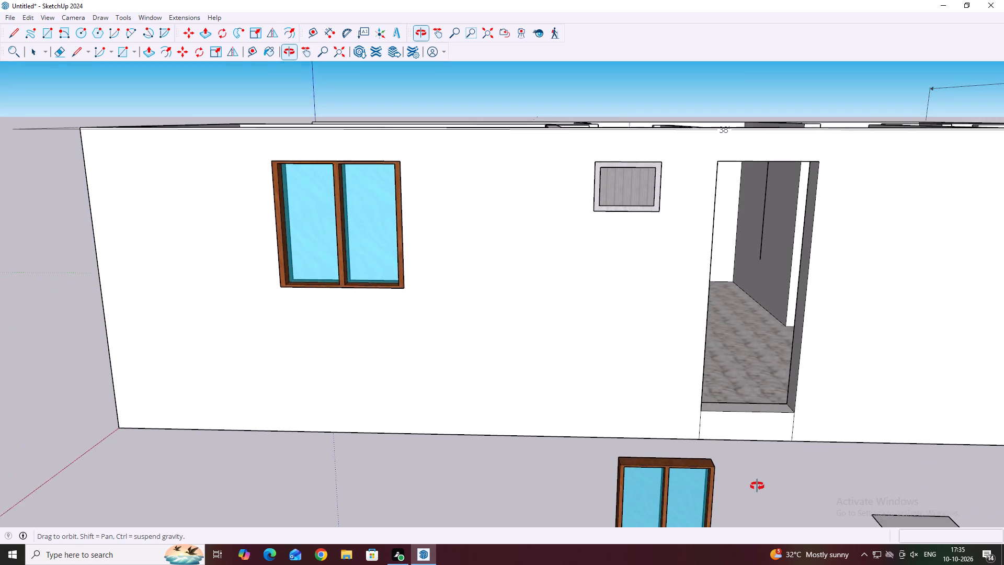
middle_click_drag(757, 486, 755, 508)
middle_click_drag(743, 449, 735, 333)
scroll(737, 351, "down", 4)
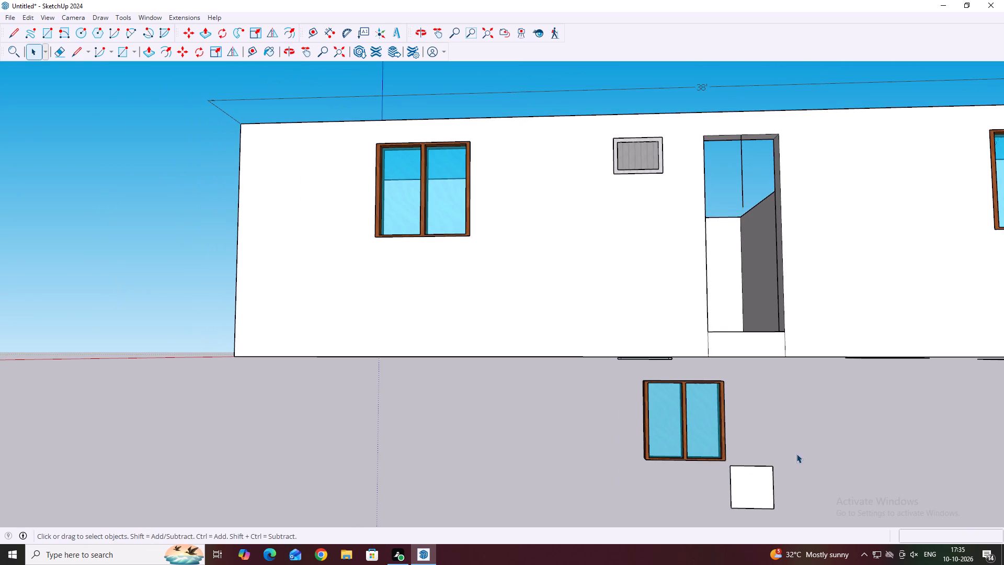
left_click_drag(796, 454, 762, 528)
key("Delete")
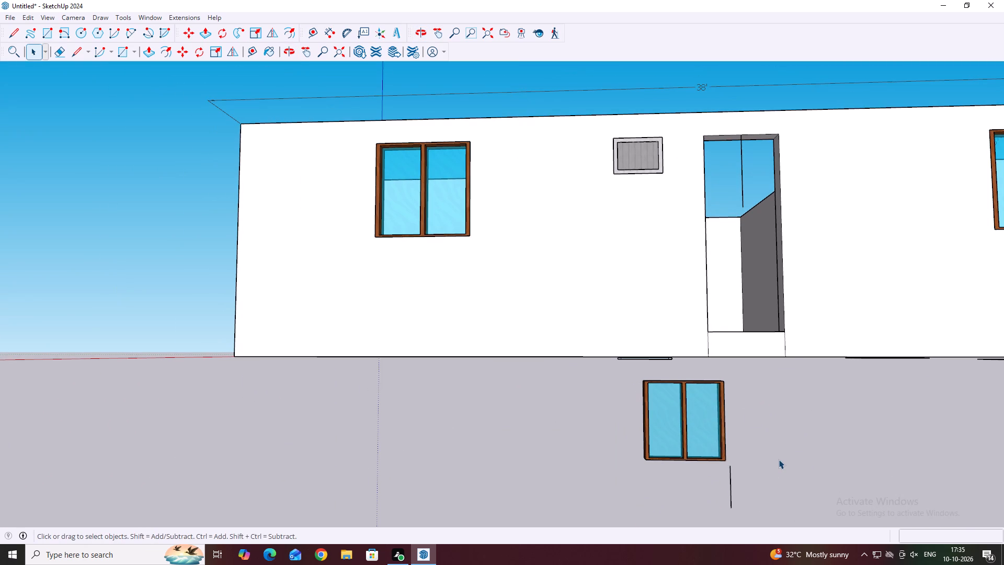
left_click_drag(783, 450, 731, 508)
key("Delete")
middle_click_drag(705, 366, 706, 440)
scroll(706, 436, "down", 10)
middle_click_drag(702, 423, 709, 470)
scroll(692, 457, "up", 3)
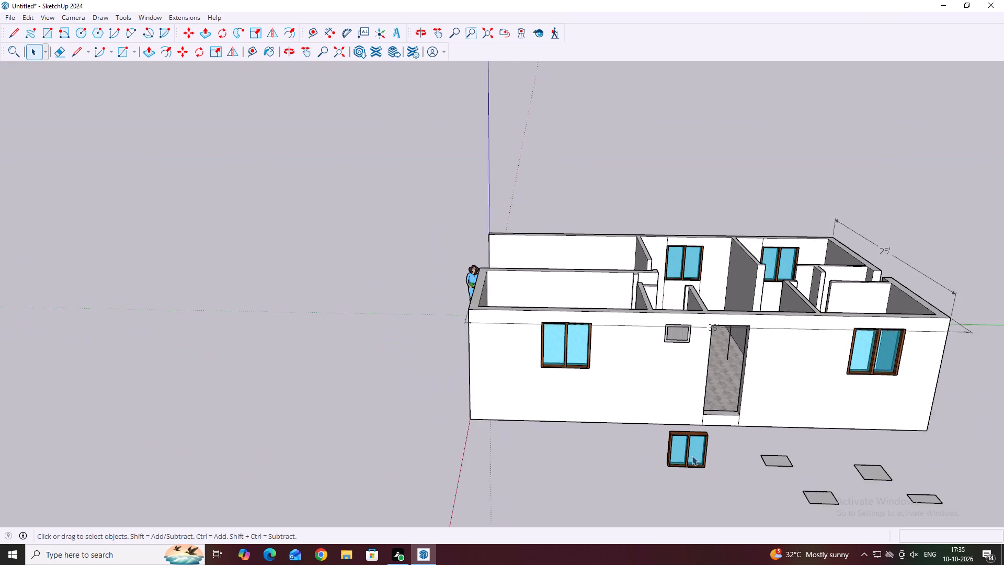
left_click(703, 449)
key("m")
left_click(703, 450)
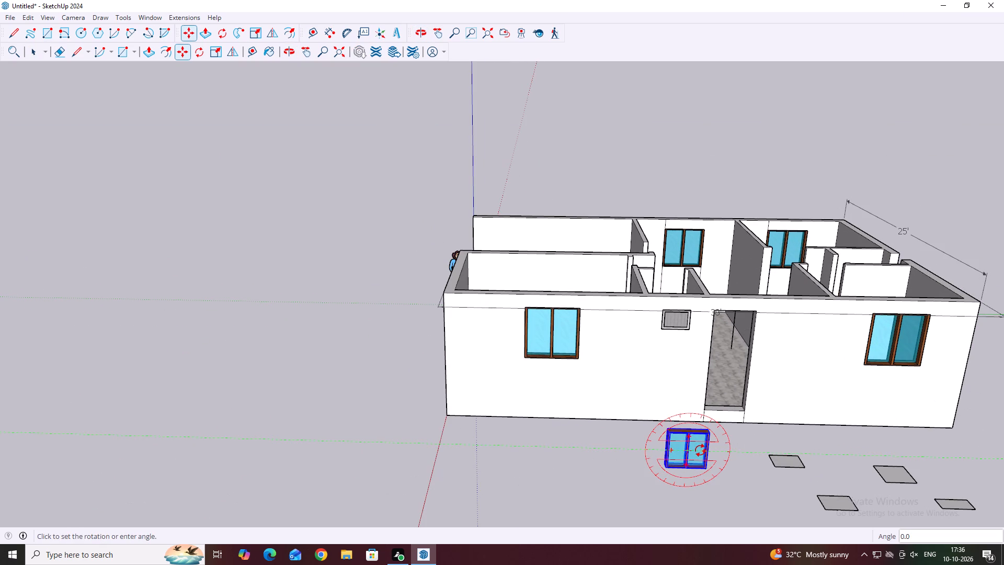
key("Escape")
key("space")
Move the loose window group about 14' 7" along the green axis, toward the wall corner nearest the origin.
left_click(691, 452)
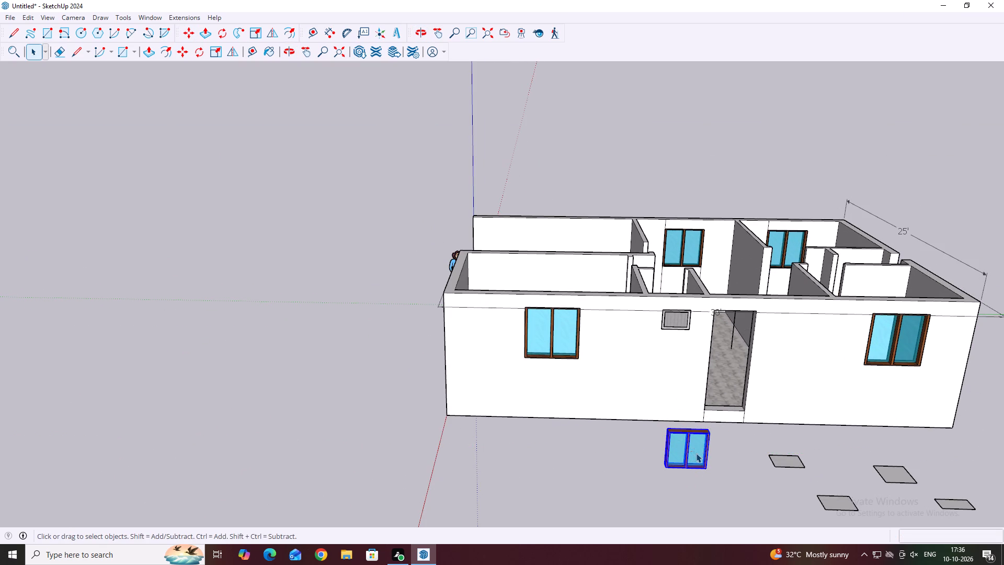
key("m")
left_click_drag(693, 455, 698, 455)
scroll(781, 445, "up", 2)
scroll(832, 471, "down", 2)
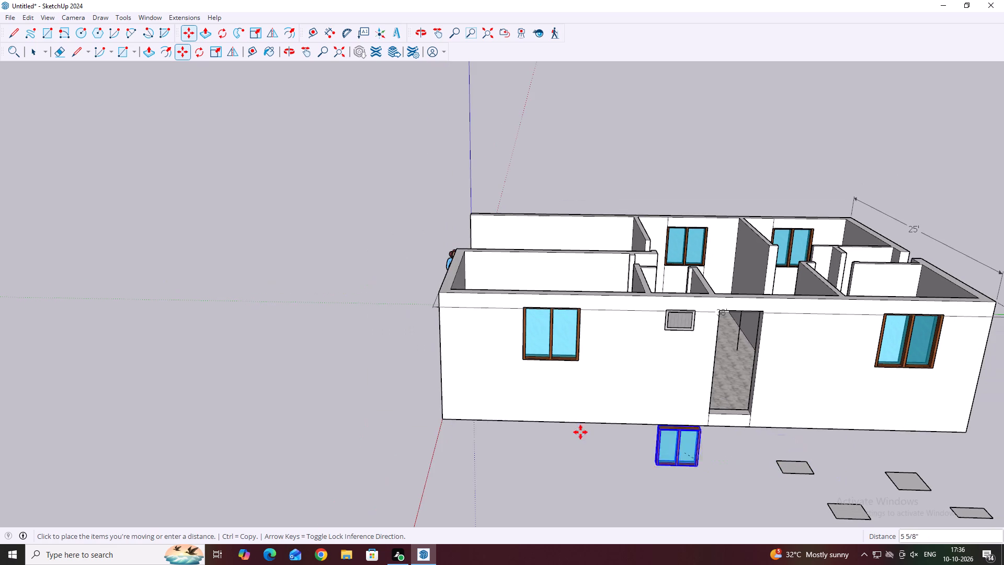
key("Left")
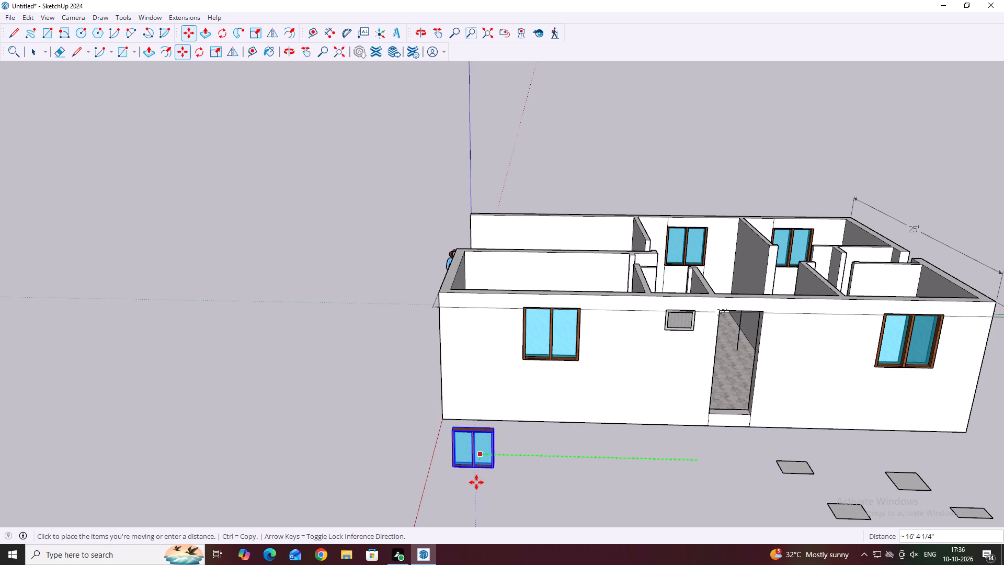
key("Up")
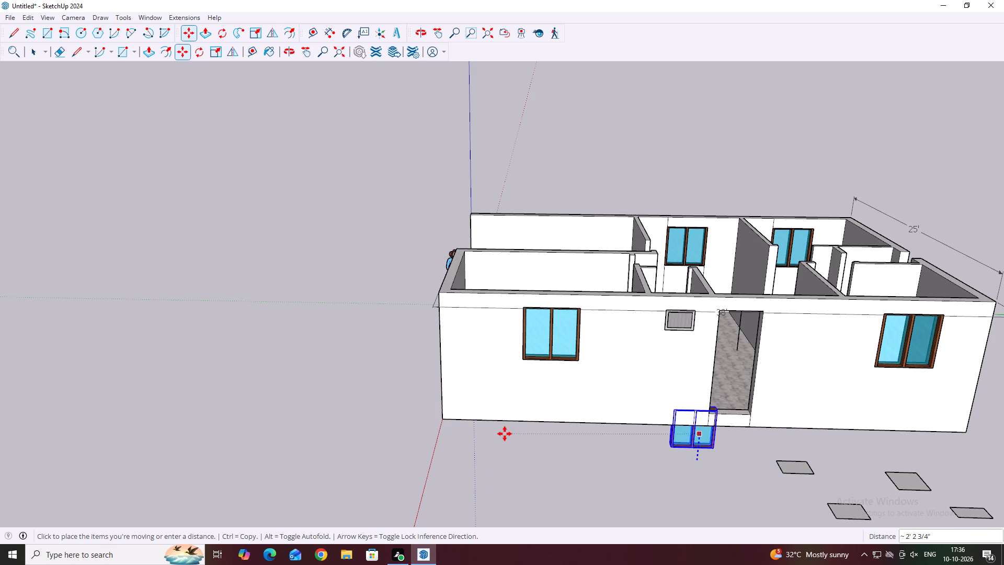
key("Left")
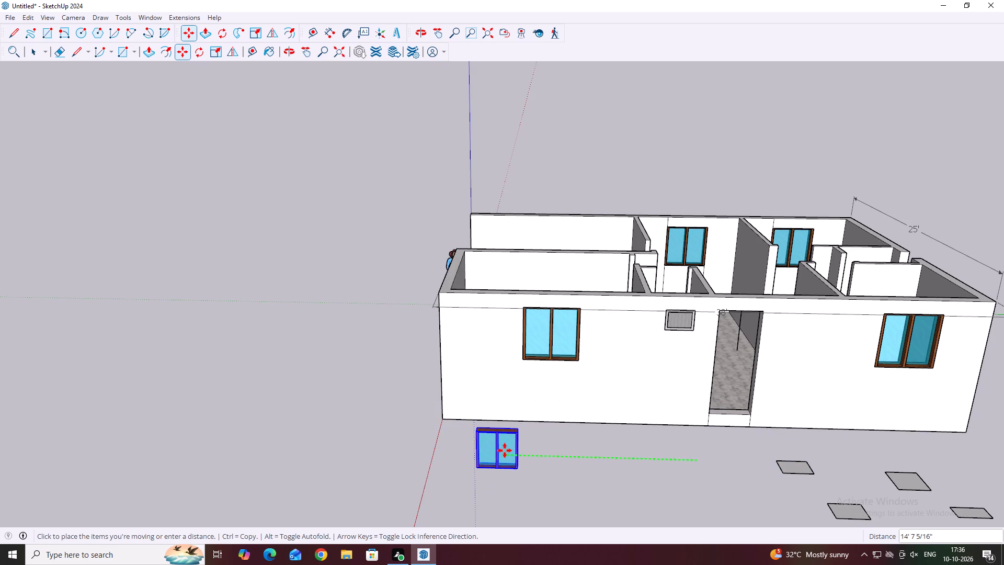
left_click(505, 450)
key("space")
scroll(608, 478, "up", 2)
left_click(646, 460)
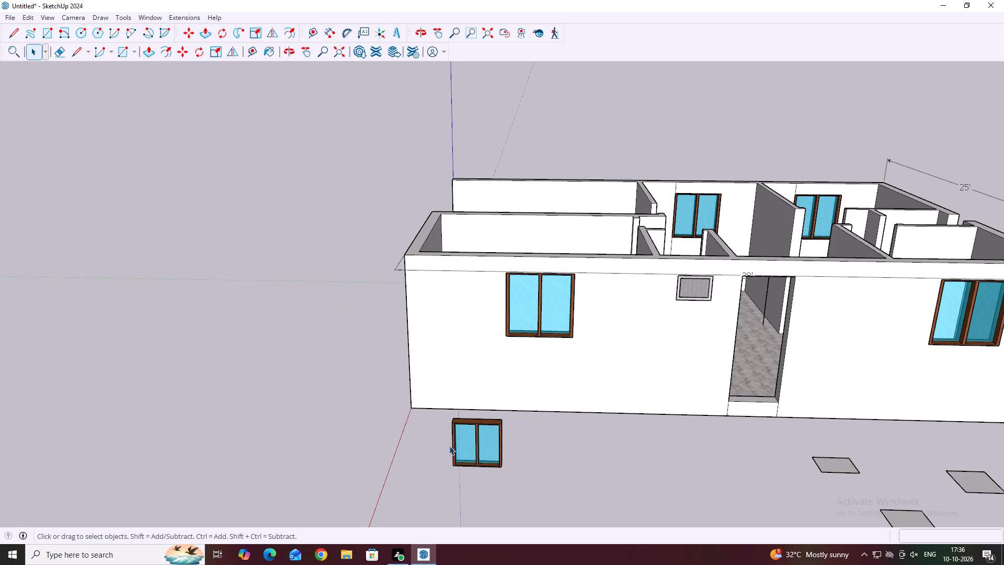
Dimension the loose window group's overall height and width, placing the dimensions beside and above its frame.
middle_click_drag(444, 446, 499, 419)
scroll(500, 418, "up", 6)
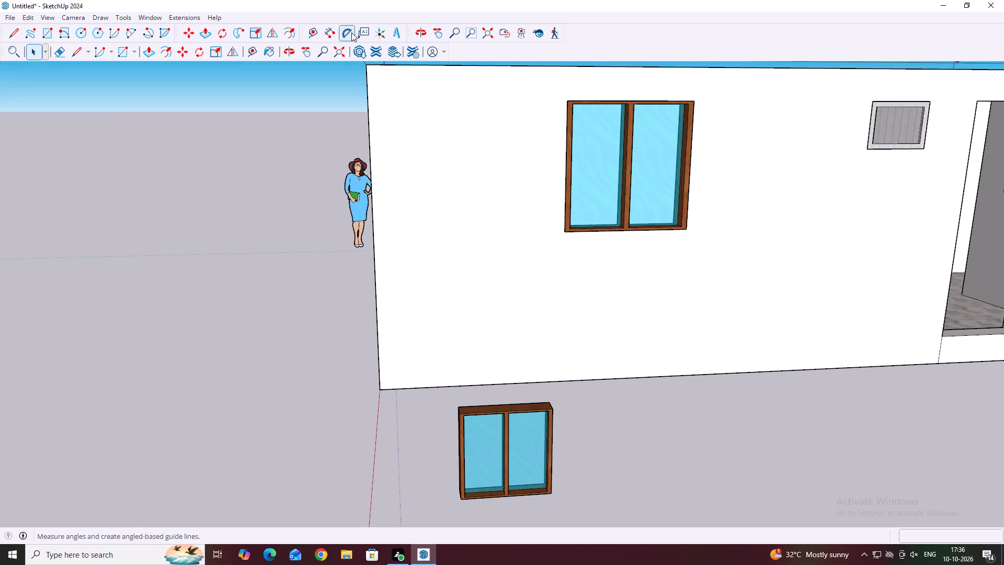
left_click(324, 32)
scroll(534, 437, "up", 3)
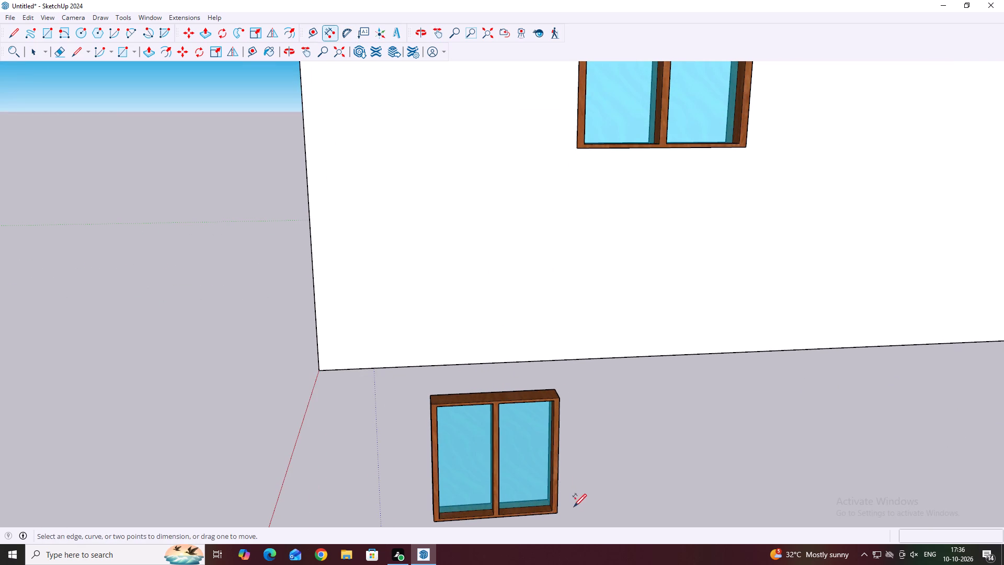
left_click(557, 512)
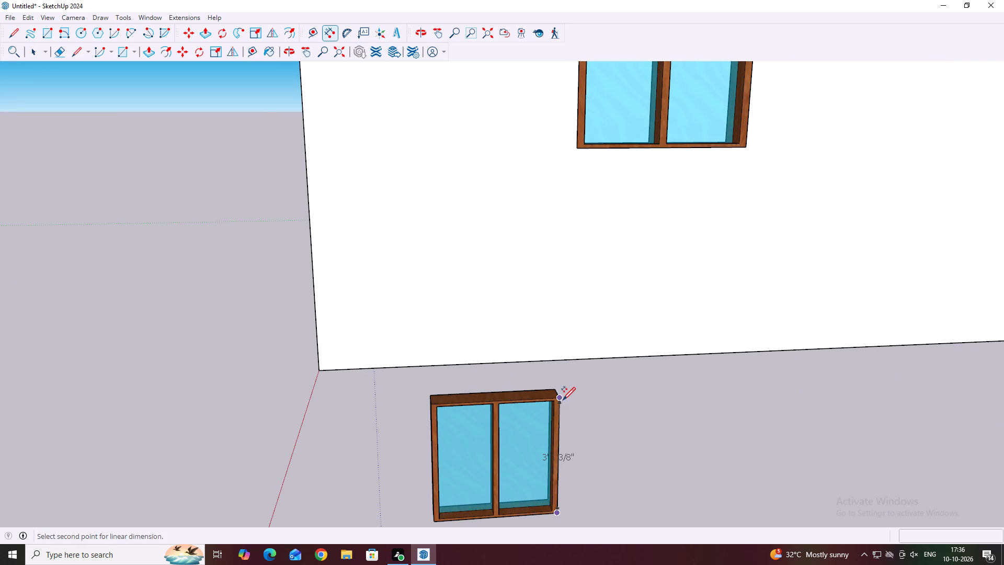
scroll(563, 399, "up", 2)
left_click(559, 395)
left_click(594, 389)
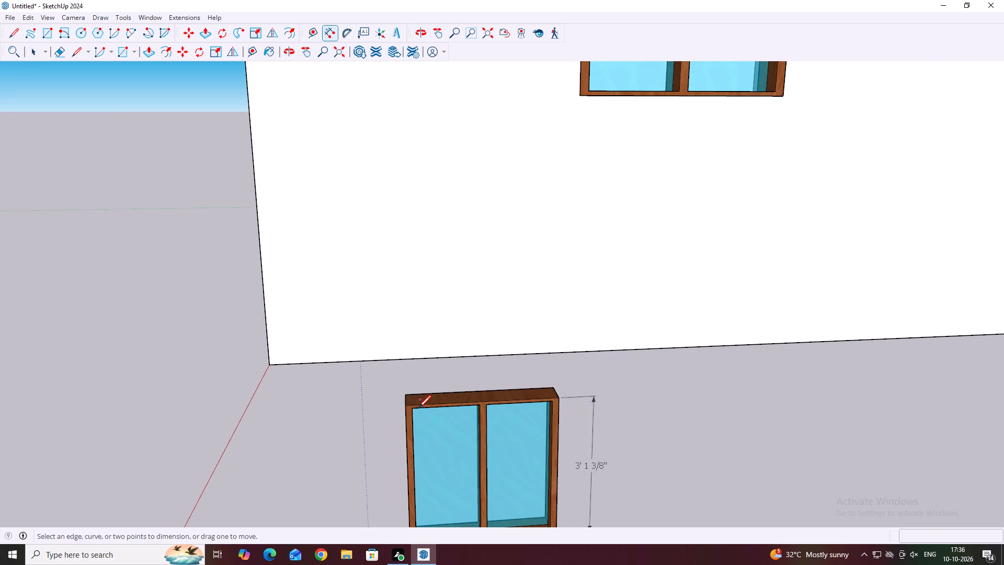
left_click(405, 403)
left_click(560, 394)
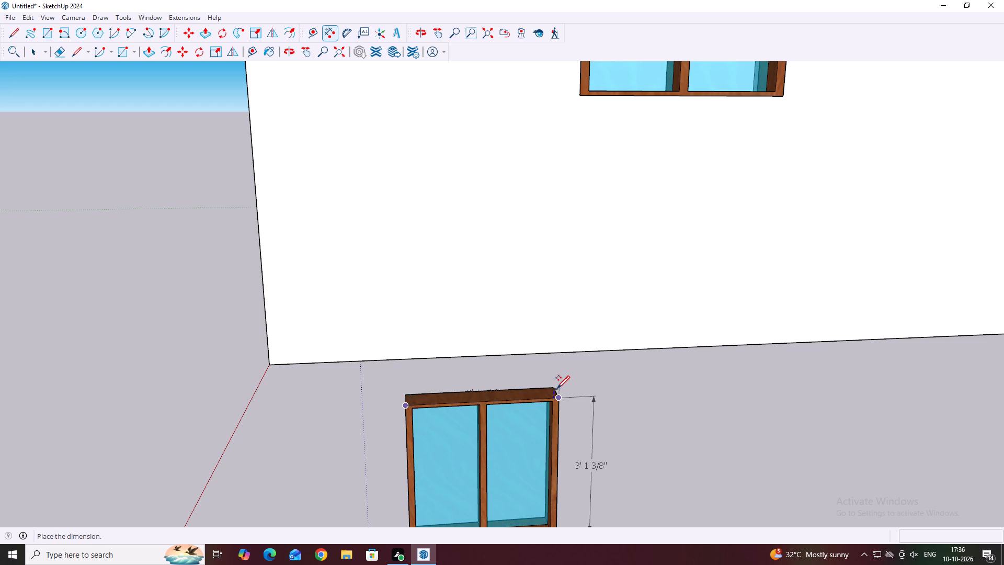
left_click(555, 370)
middle_click_drag(727, 383, 724, 337)
scroll(724, 337, "down", 6)
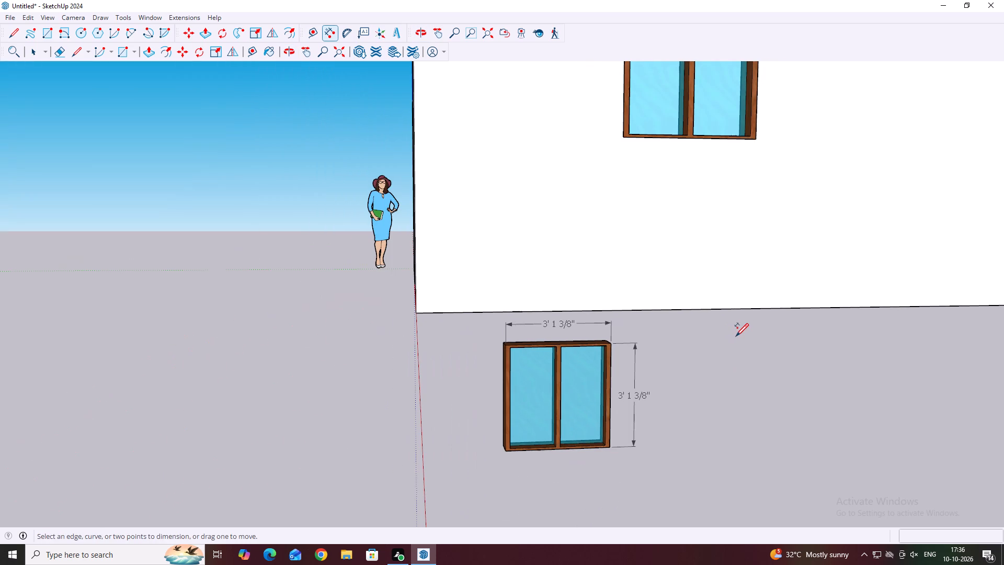
Scale the loose window group uniformly from its corners until its width and height are about 3' 1/4".
key("space")
left_click(604, 364)
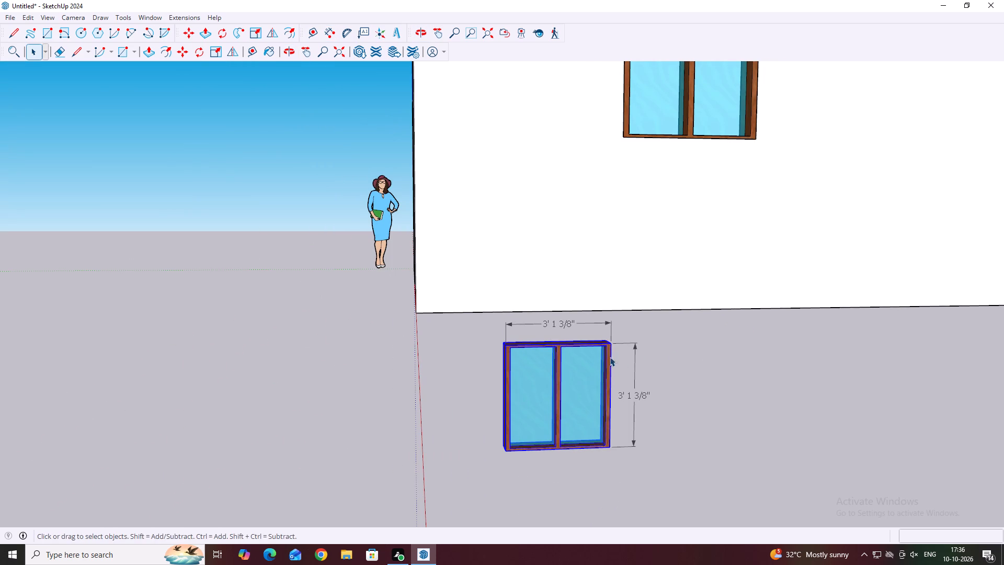
middle_click_drag(633, 343, 633, 348)
key("s")
scroll(621, 349, "up", 3)
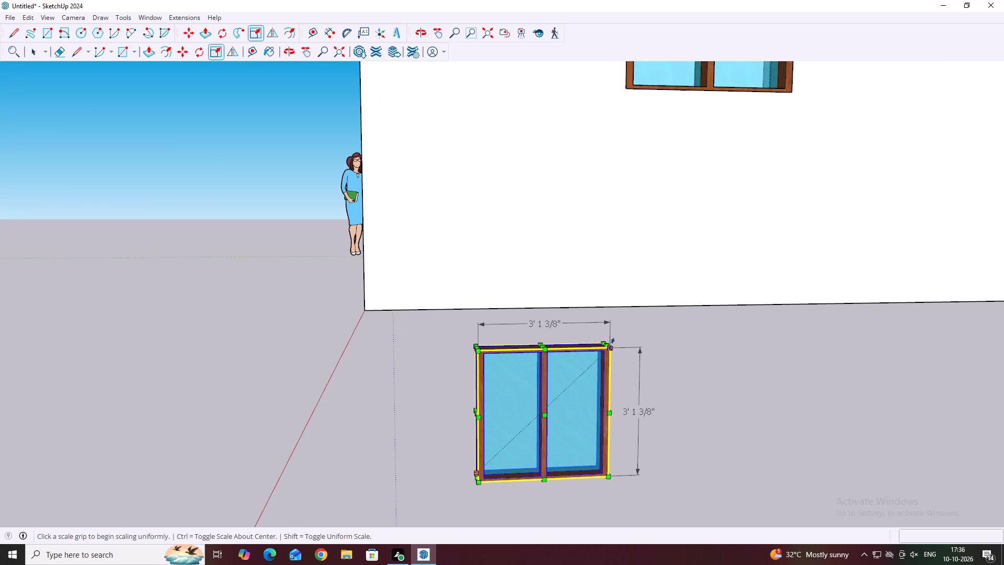
left_click(609, 347)
left_click(610, 348)
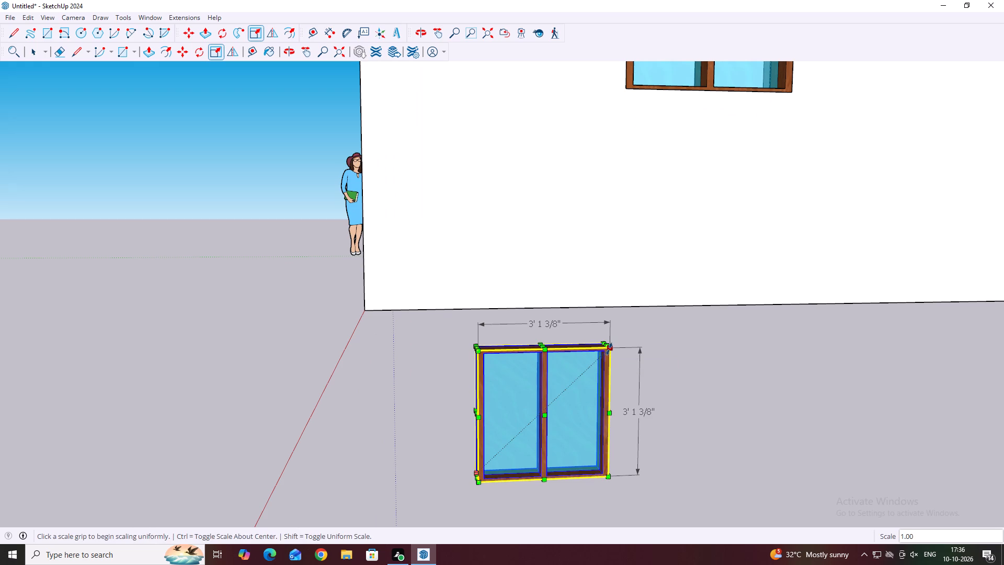
left_click(611, 348)
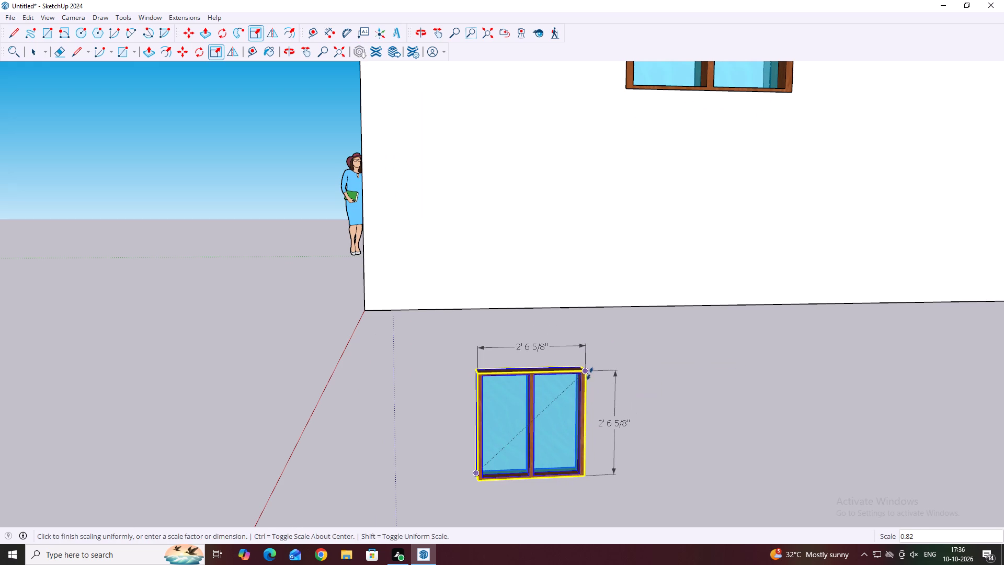
scroll(592, 366, "up", 2)
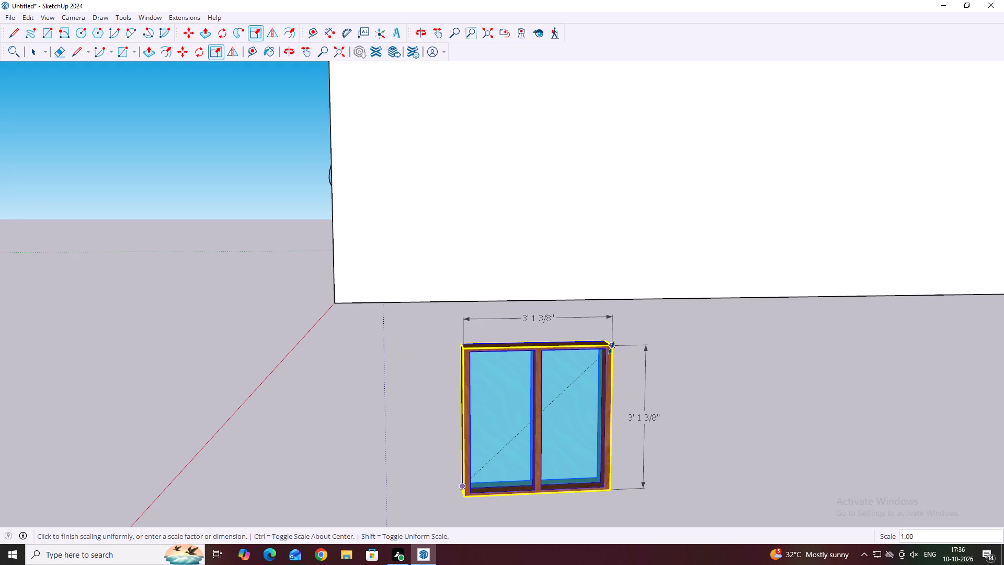
left_click(611, 347)
scroll(430, 500, "up", 3)
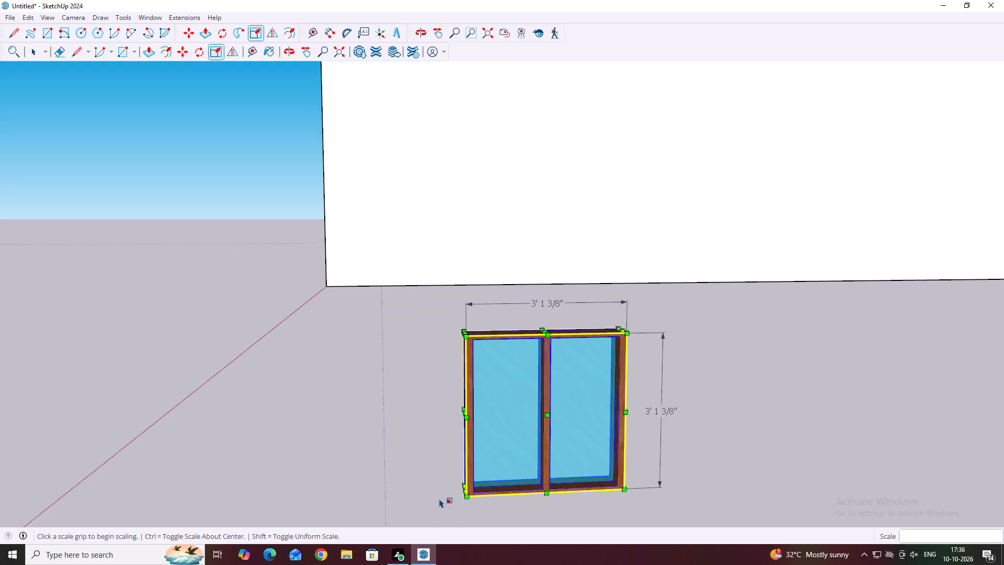
scroll(450, 497, "up", 2)
left_click(467, 495)
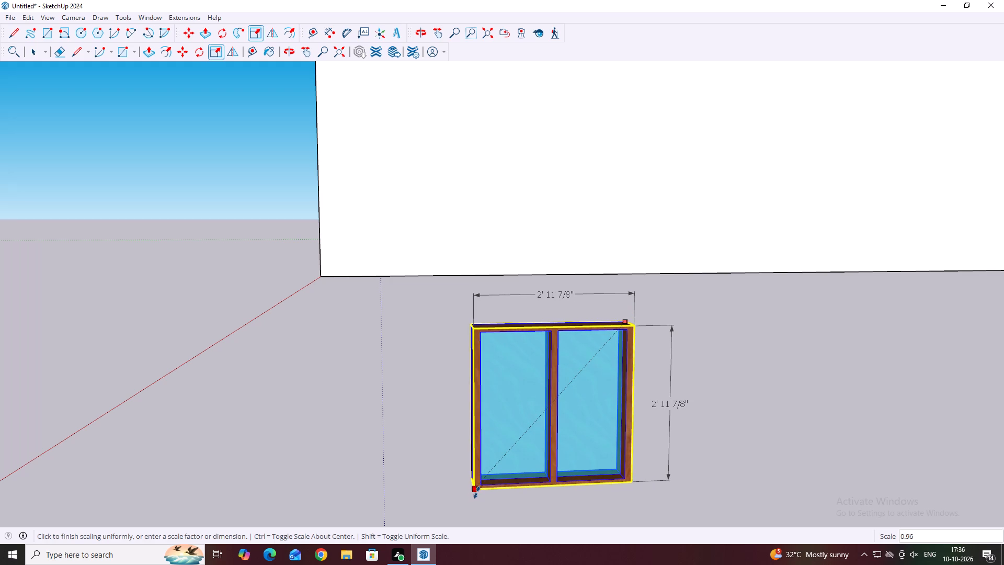
left_click(475, 493)
scroll(475, 493, "up", 2)
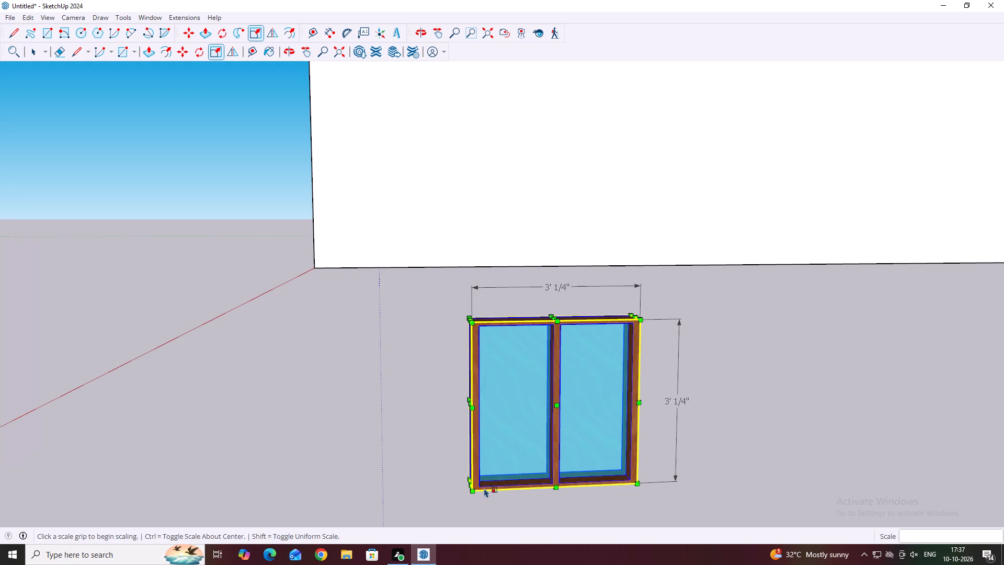
key("Escape")
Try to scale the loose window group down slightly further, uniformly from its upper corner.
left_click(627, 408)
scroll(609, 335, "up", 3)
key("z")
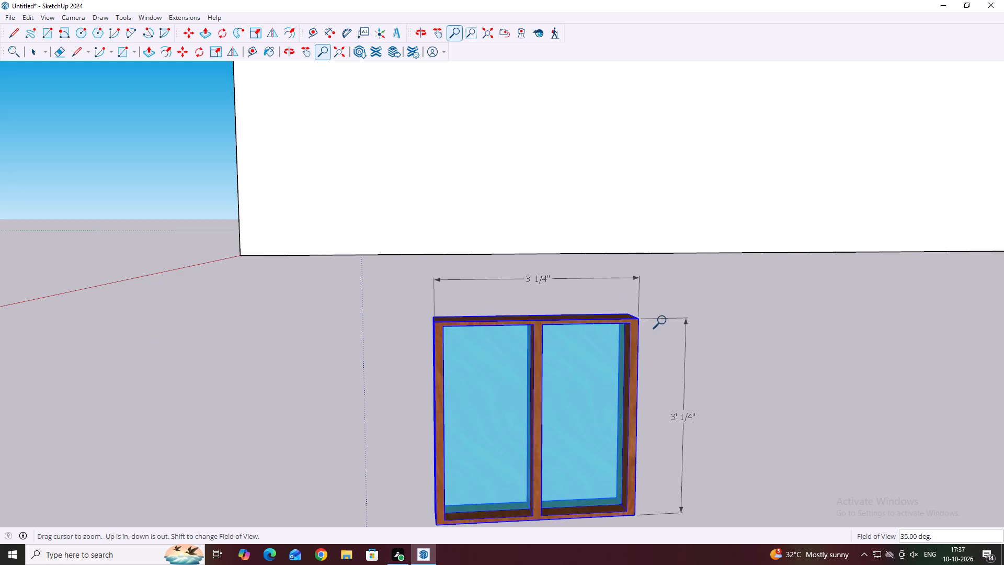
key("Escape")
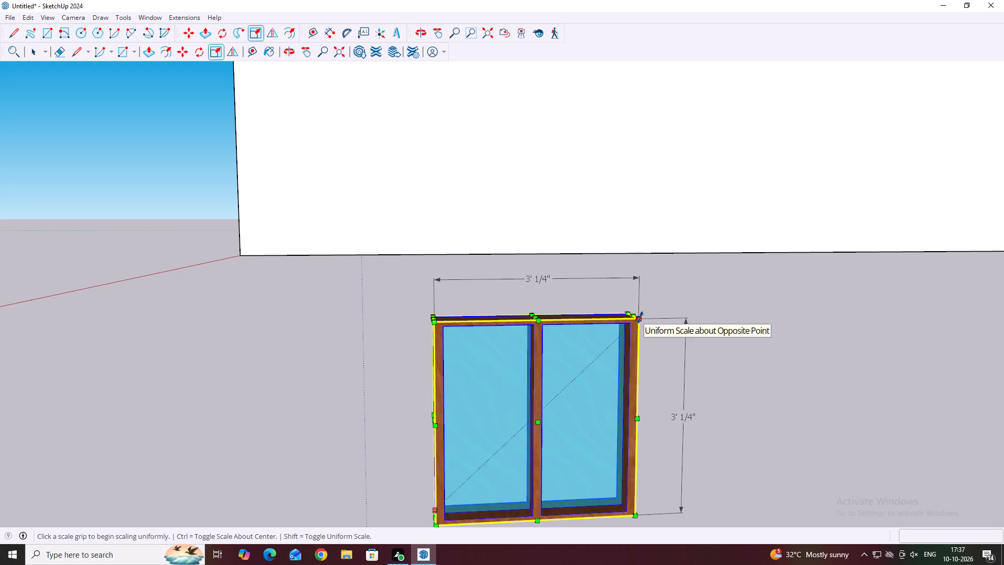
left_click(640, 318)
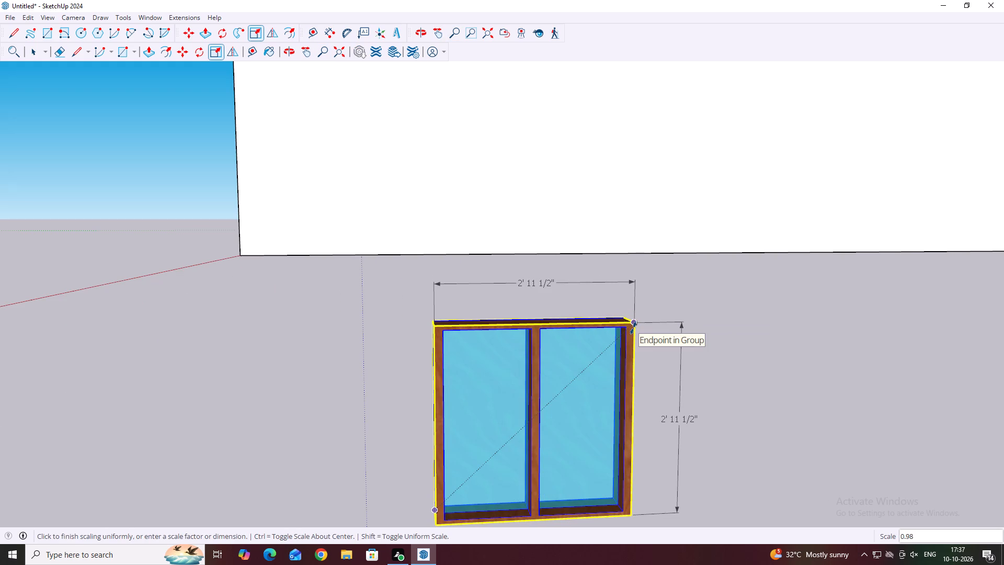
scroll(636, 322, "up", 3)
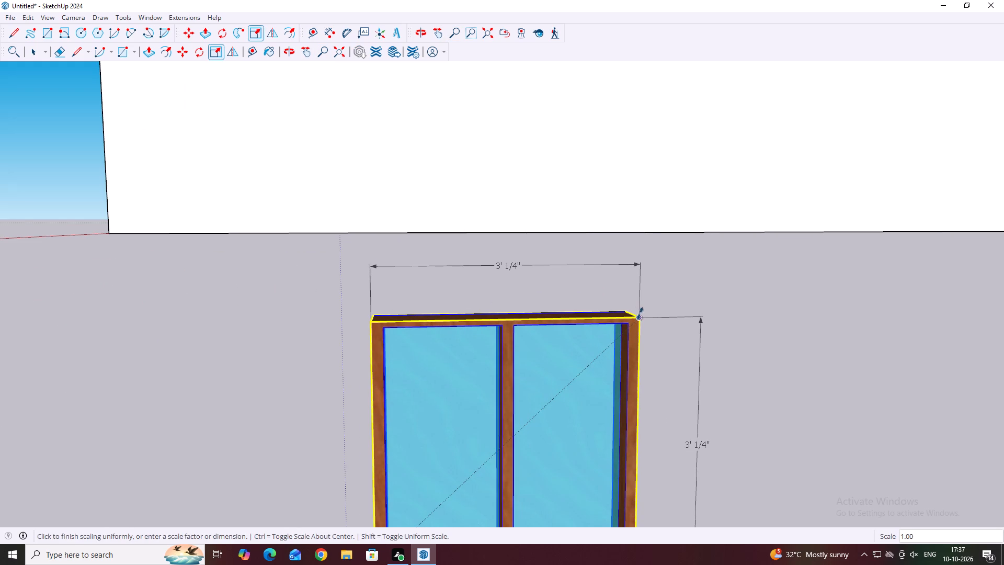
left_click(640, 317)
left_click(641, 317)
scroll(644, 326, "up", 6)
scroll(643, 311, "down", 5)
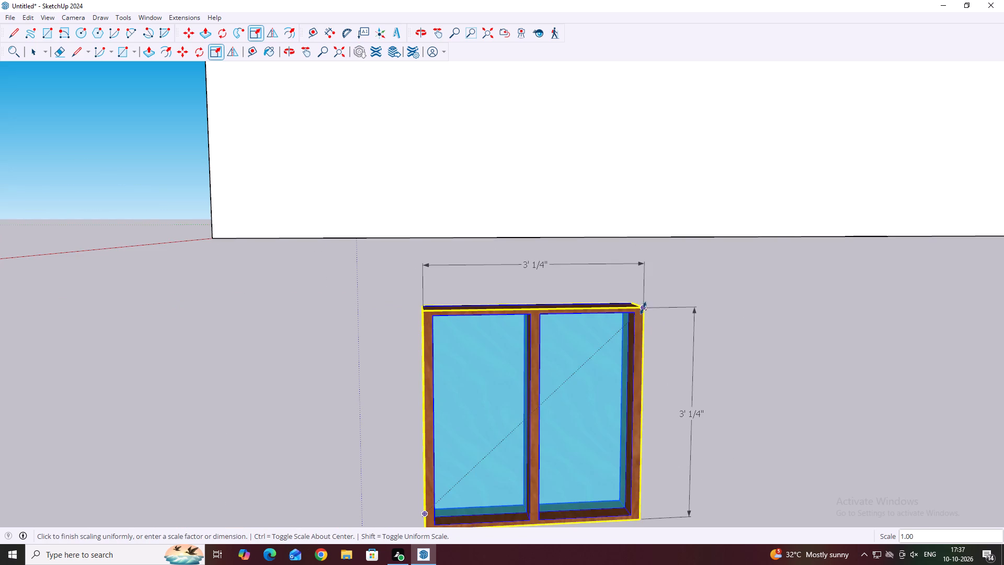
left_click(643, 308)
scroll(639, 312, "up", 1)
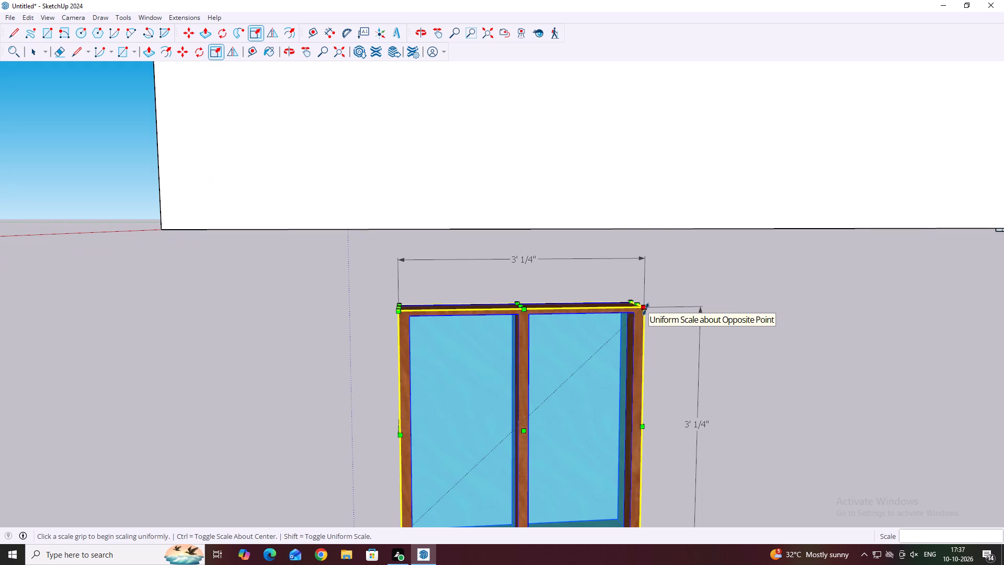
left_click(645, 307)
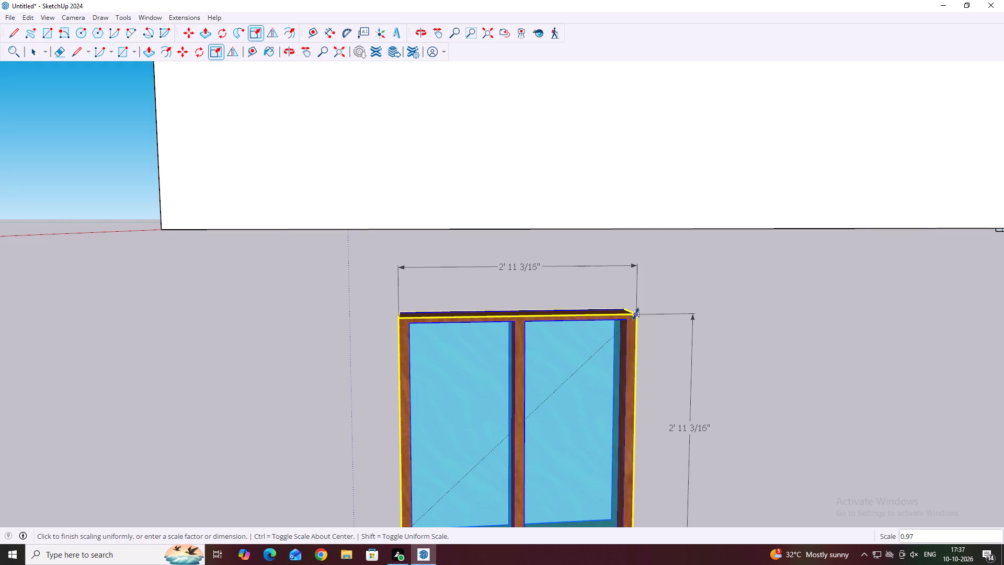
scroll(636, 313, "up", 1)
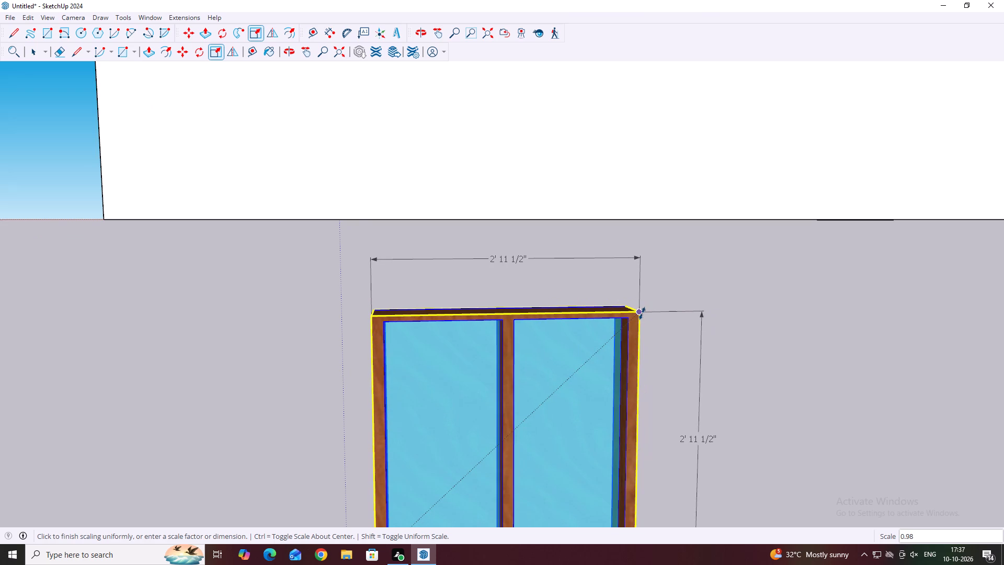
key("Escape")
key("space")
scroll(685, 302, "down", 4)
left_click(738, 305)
Draw an upright 3' by 3' reference square beside the loose window group.
scroll(684, 301, "down", 2)
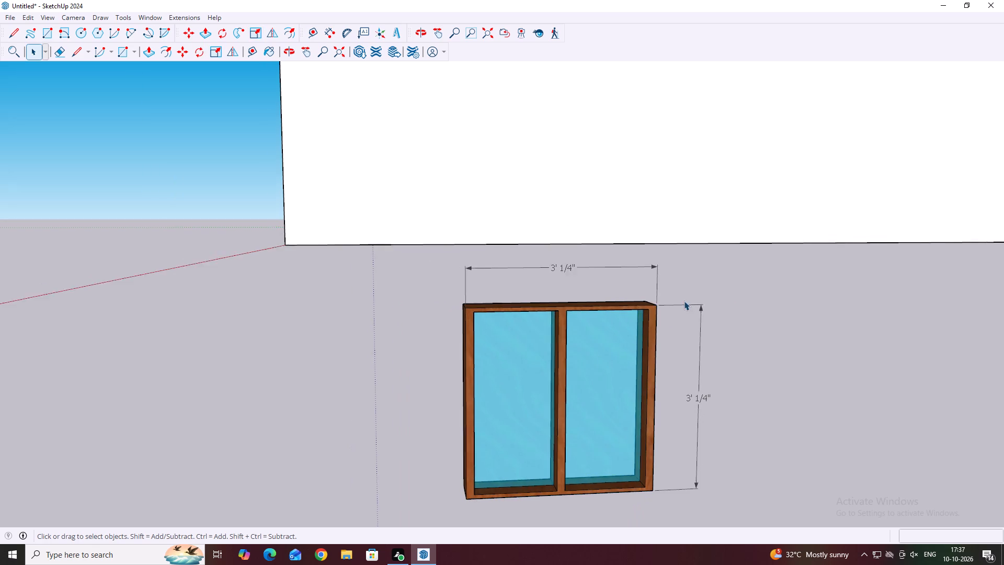
scroll(684, 301, "down", 2)
middle_click_drag(702, 318, 657, 301)
key("r")
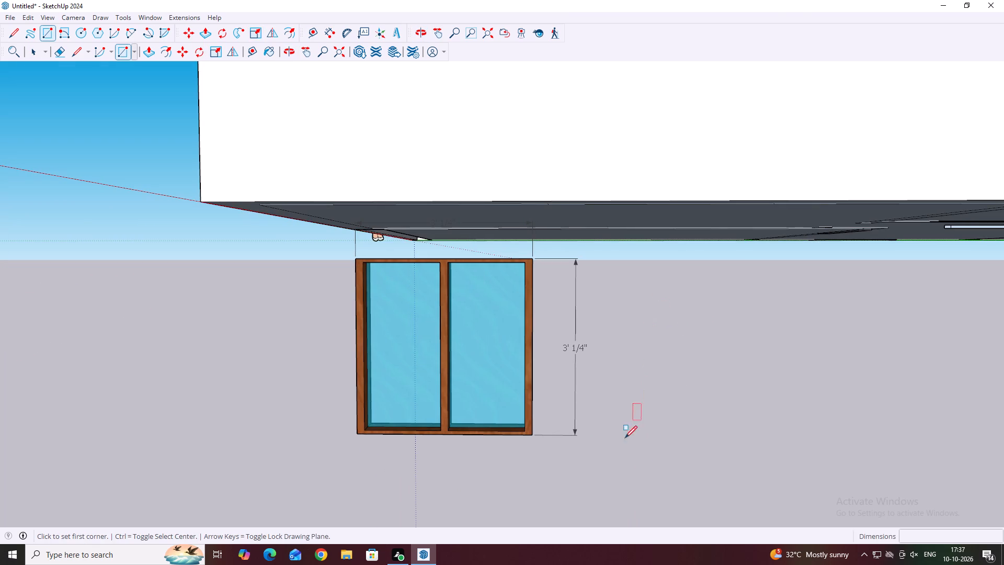
scroll(635, 424, "down", 5)
left_click(629, 427)
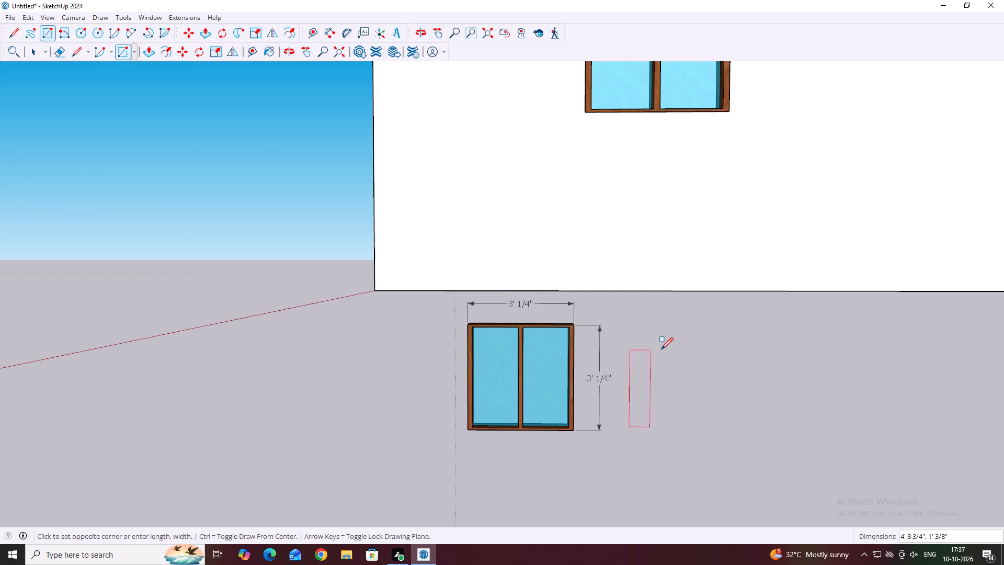
type("3'")
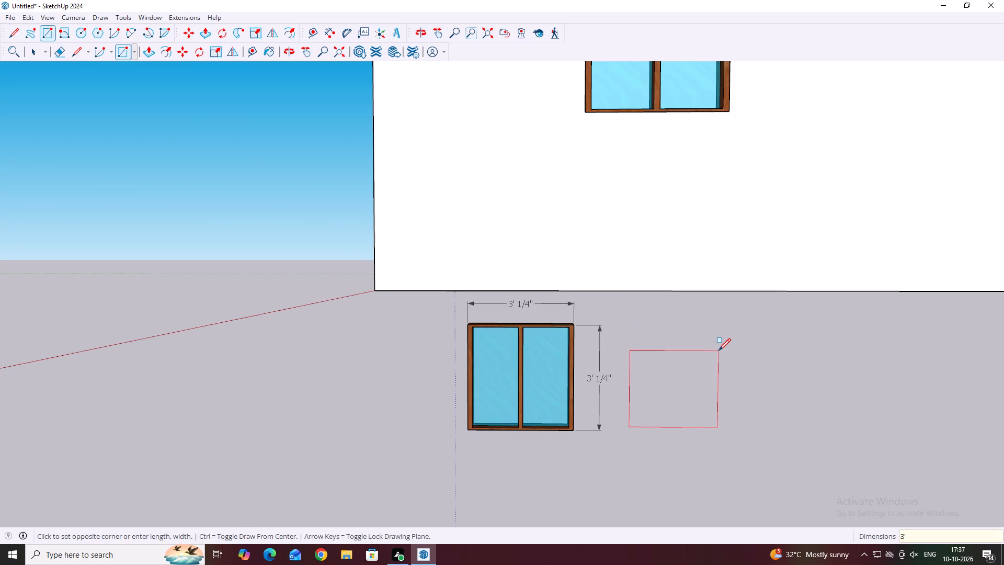
type(",3'")
key("Return")
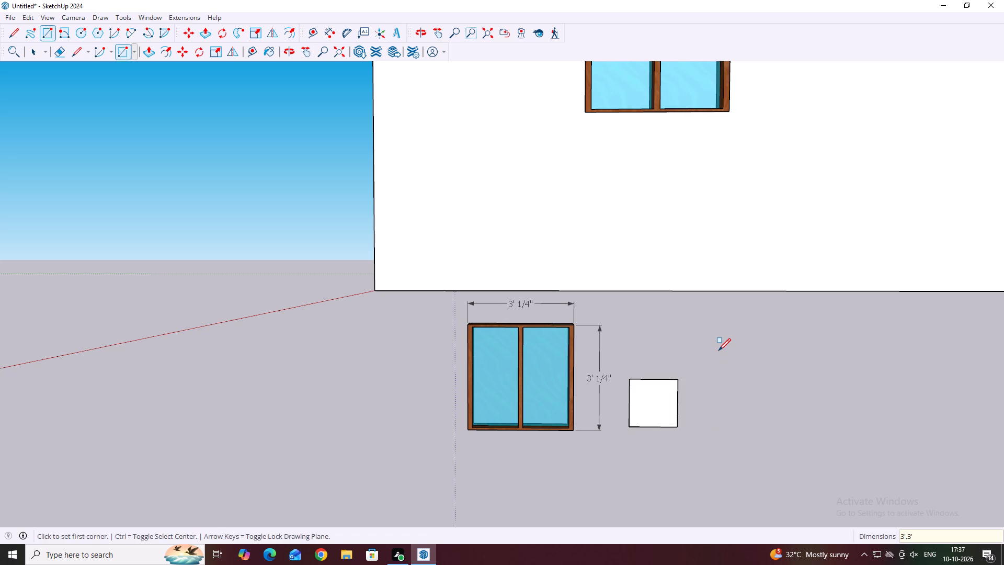
key("space")
left_click_drag(631, 327, 583, 340)
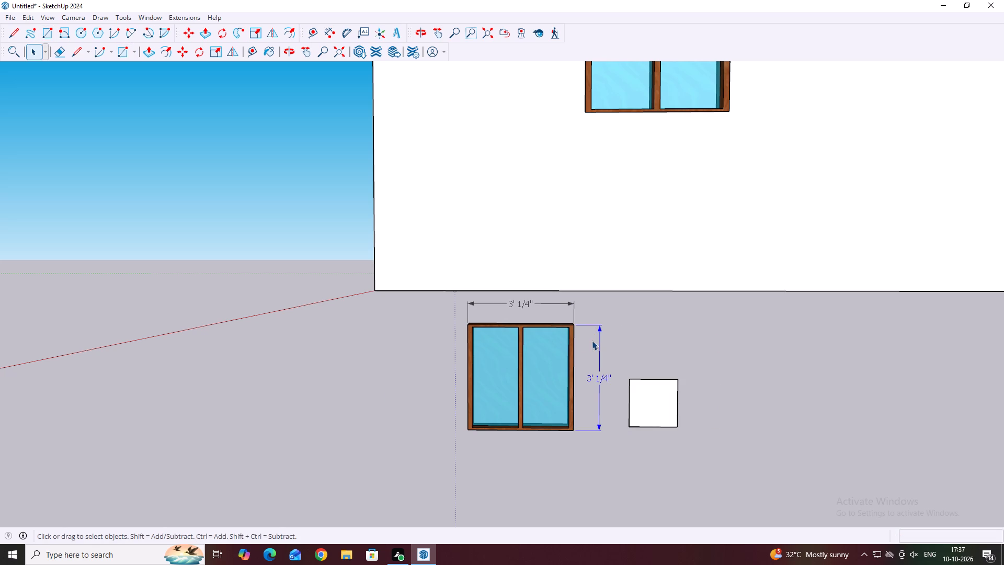
key("Escape")
key("space")
left_click(684, 298)
Dimension the reference square's height and width, placing the dimensions beside and above it.
left_click(325, 31)
scroll(674, 391, "up", 3)
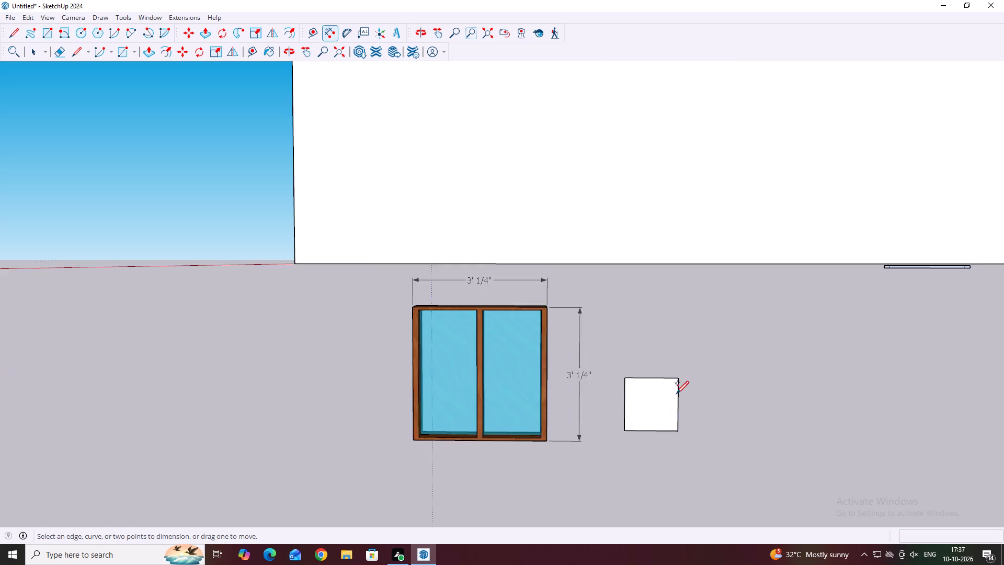
left_click(679, 394)
left_click(705, 396)
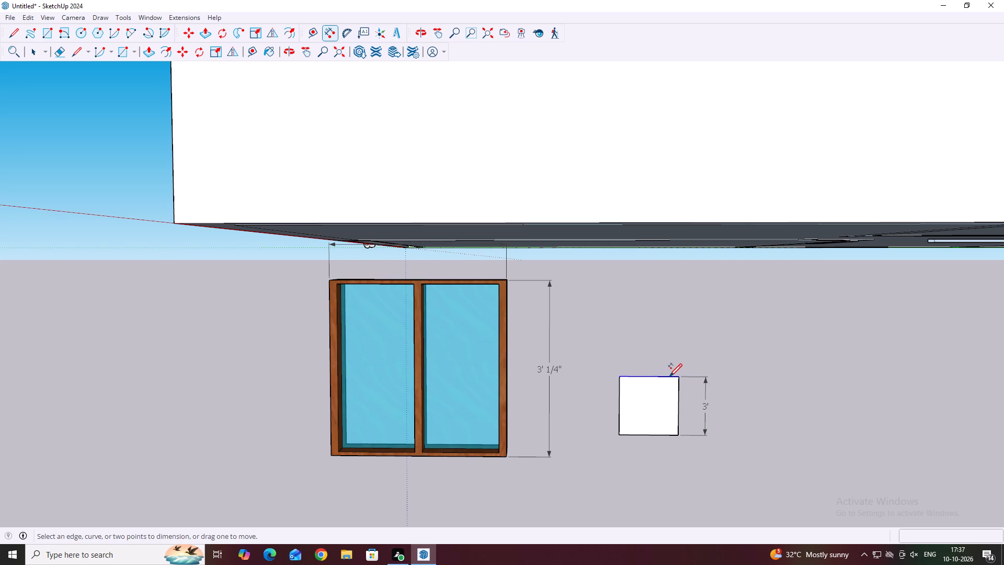
left_click(669, 376)
left_click(671, 364)
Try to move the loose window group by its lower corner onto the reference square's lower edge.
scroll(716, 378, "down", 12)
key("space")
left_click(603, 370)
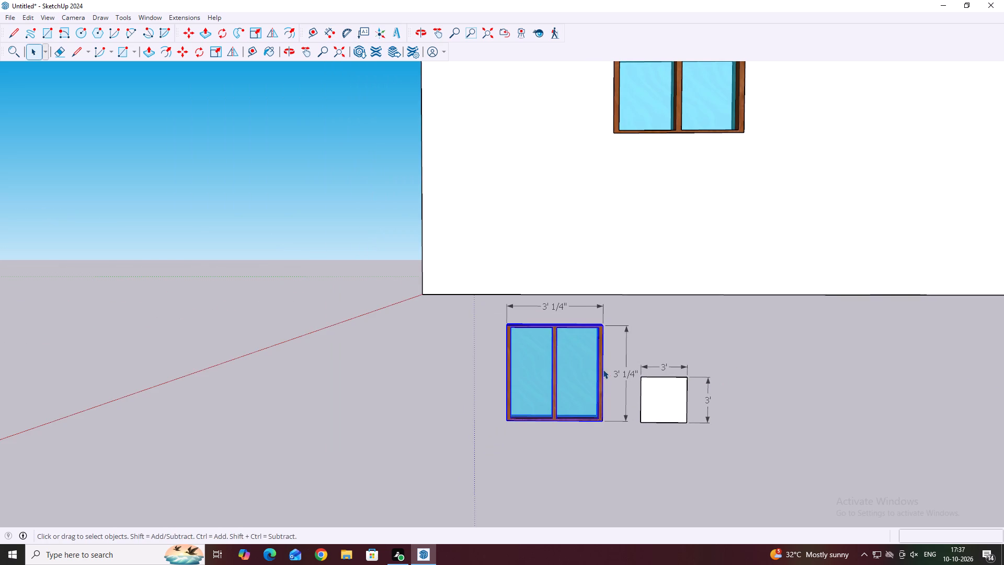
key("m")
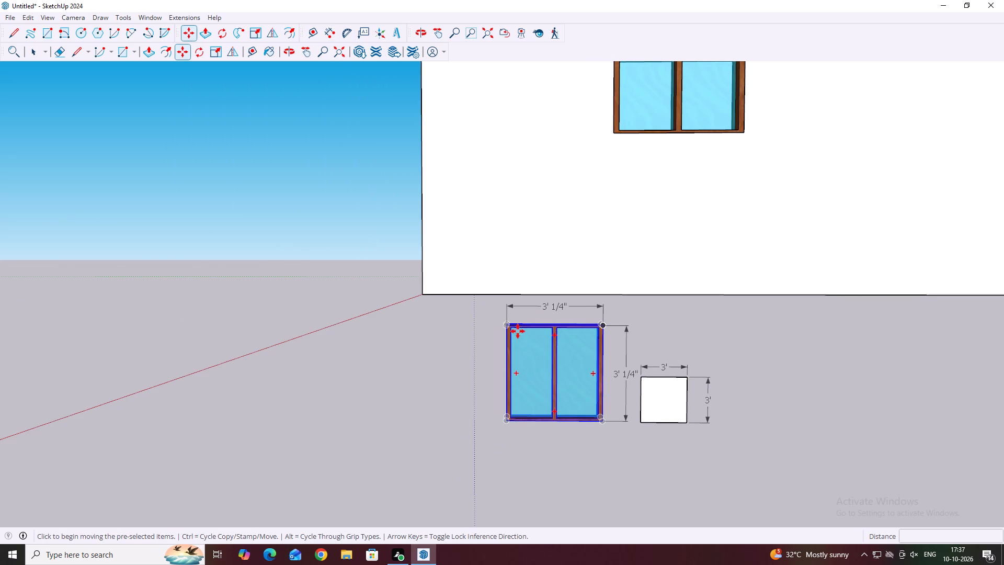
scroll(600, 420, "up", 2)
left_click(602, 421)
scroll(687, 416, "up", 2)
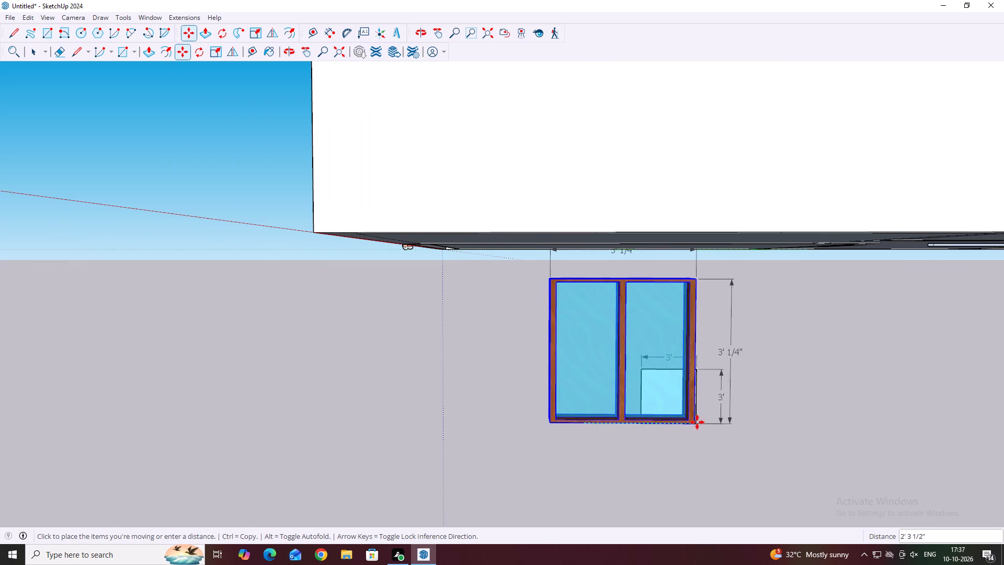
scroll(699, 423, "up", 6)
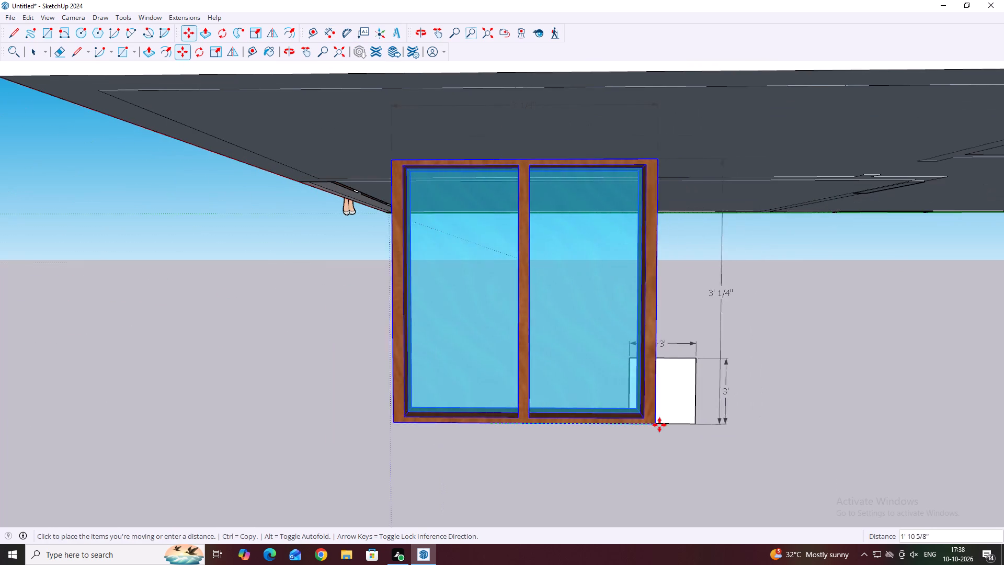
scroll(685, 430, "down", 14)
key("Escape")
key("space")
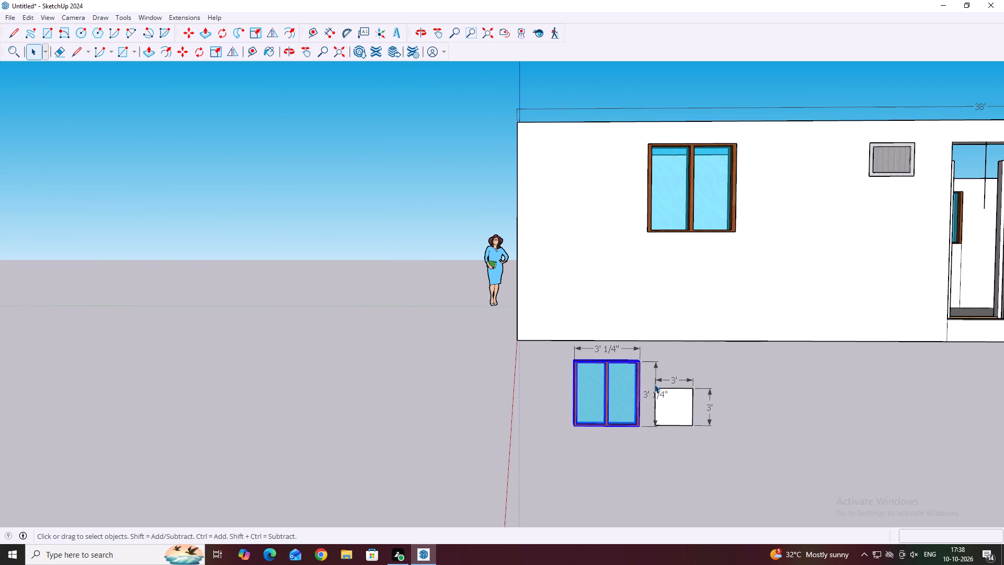
Delete the height dimension beside the loose window group.
scroll(647, 384, "up", 3)
left_click(649, 348)
left_click(645, 358)
key("Delete")
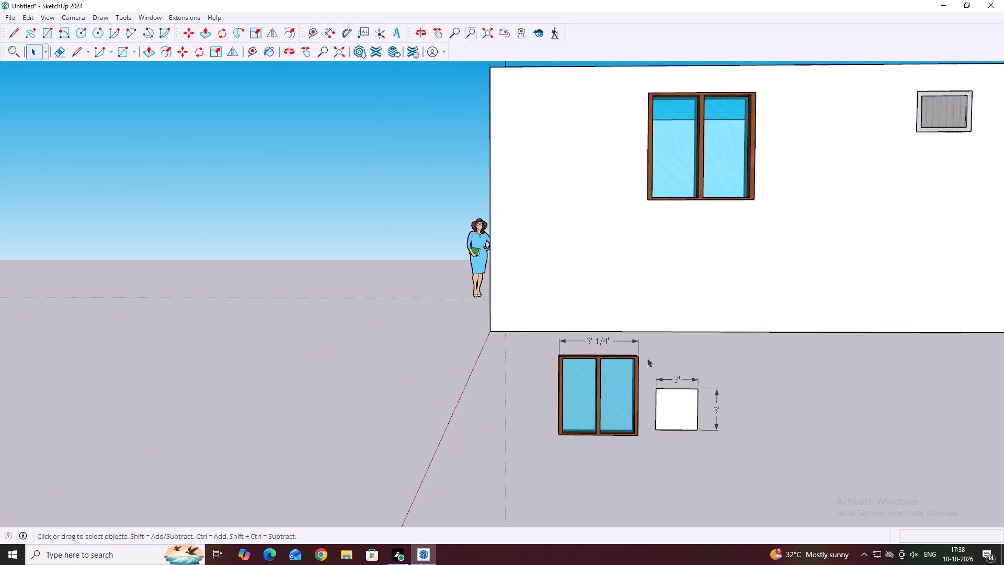
Delete the width dimension above the loose two-pane window group.
left_click(634, 340)
key("Delete")
left_click(633, 344)
left_click(635, 343)
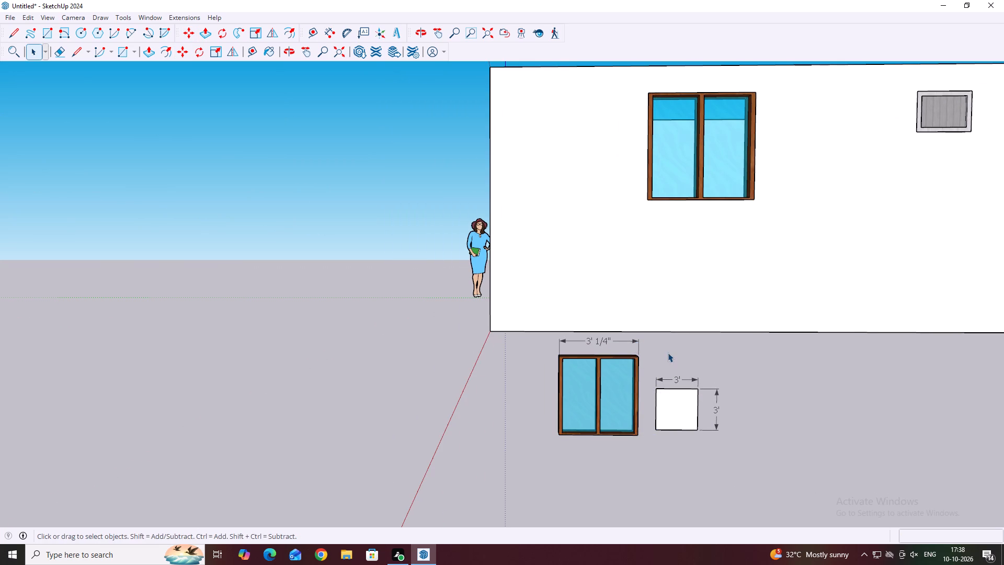
left_click(668, 353)
left_click(708, 353)
key("Escape")
scroll(651, 358, "down", 4)
key("space")
left_click(708, 355)
scroll(627, 351, "up", 2)
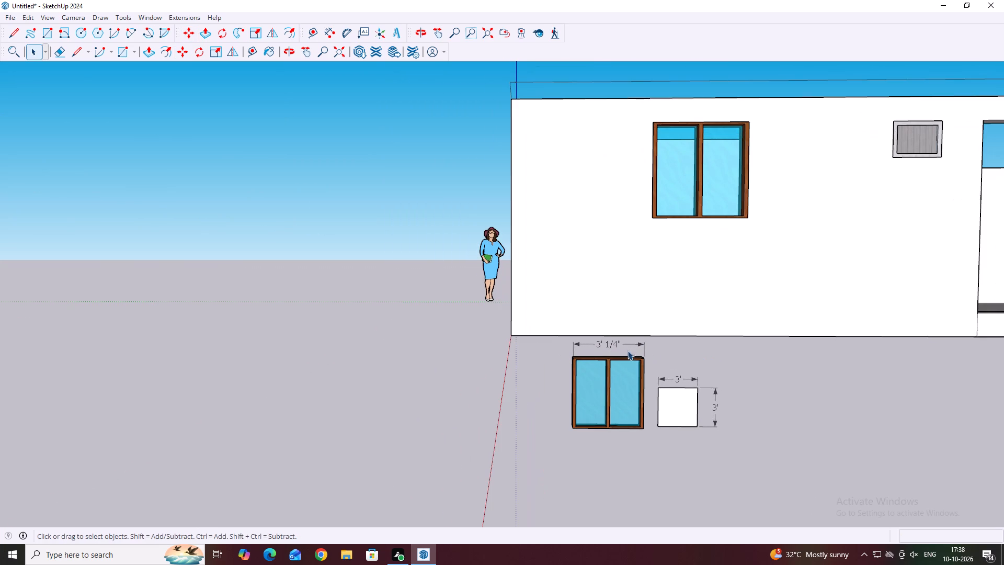
left_click(631, 342)
double_click(631, 344)
left_click(643, 347)
left_click(643, 347)
key("Delete")
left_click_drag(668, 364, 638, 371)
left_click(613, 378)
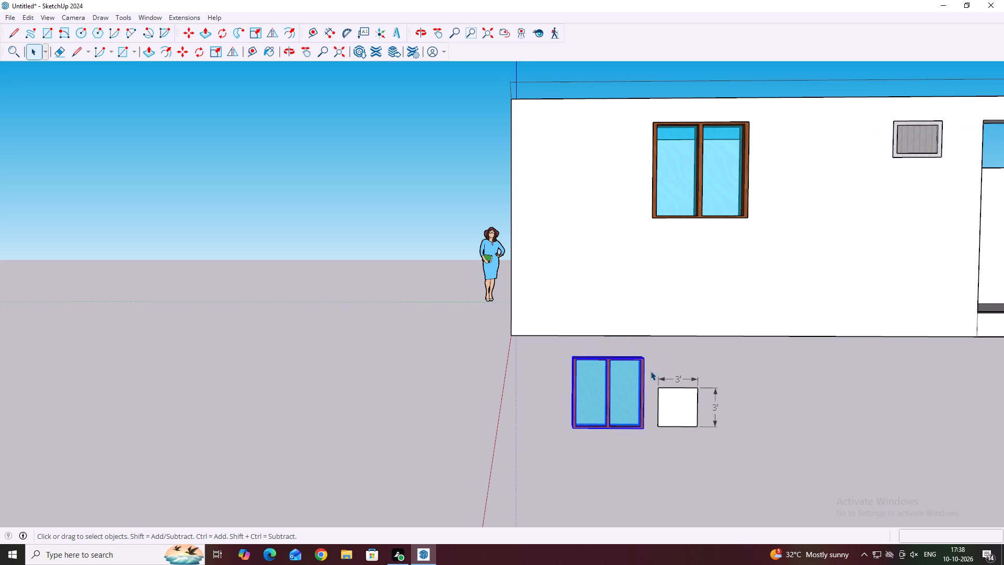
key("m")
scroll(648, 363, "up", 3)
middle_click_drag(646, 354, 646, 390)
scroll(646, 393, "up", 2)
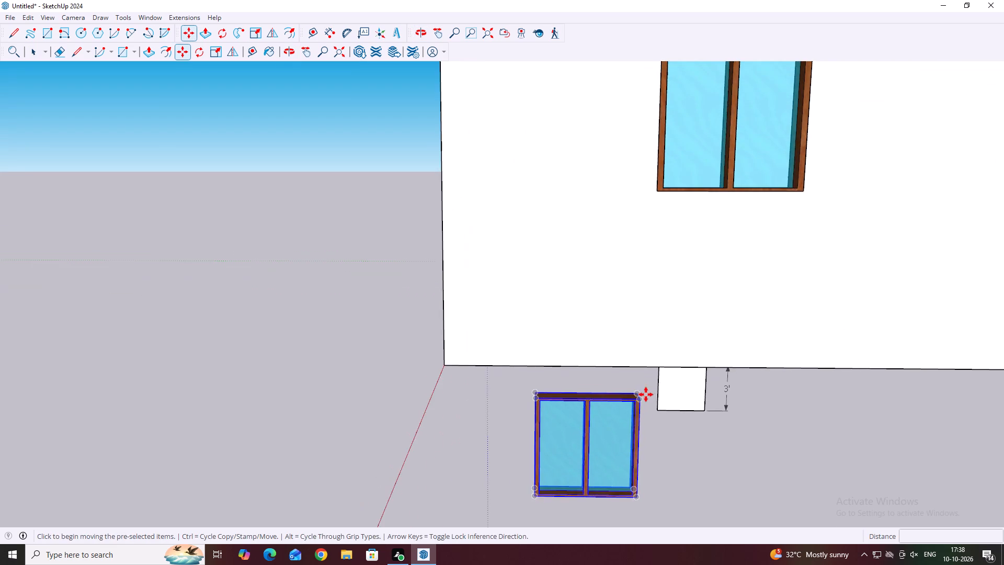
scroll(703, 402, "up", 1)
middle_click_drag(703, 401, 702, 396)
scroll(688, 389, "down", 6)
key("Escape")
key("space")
Move the loose window group, the reference square and its two dimensions together about 49' 8" to open space beyond the house's end wall.
left_click(688, 391)
middle_click_drag(739, 416, 725, 394)
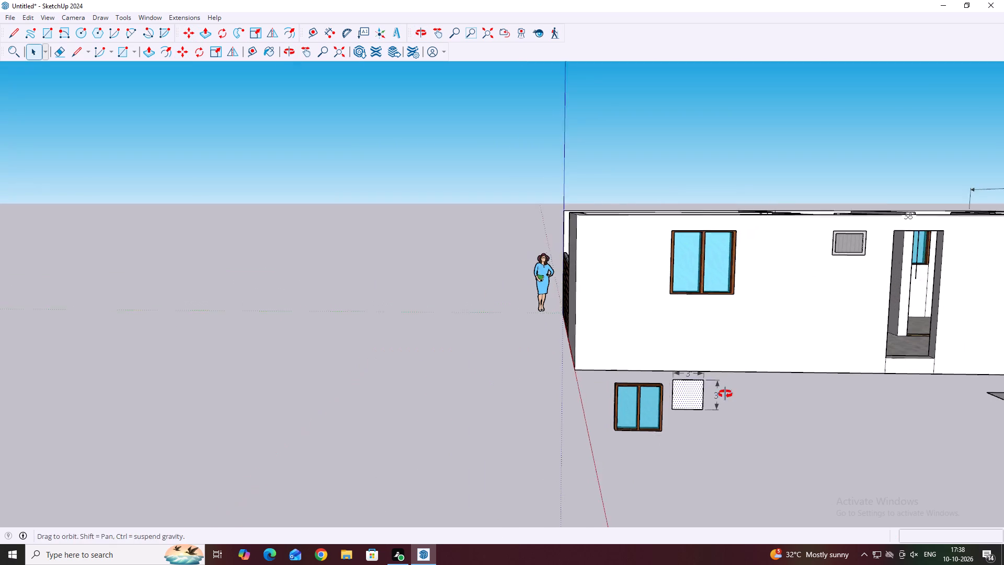
middle_click_drag(725, 394, 702, 356)
left_click_drag(558, 348, 774, 474)
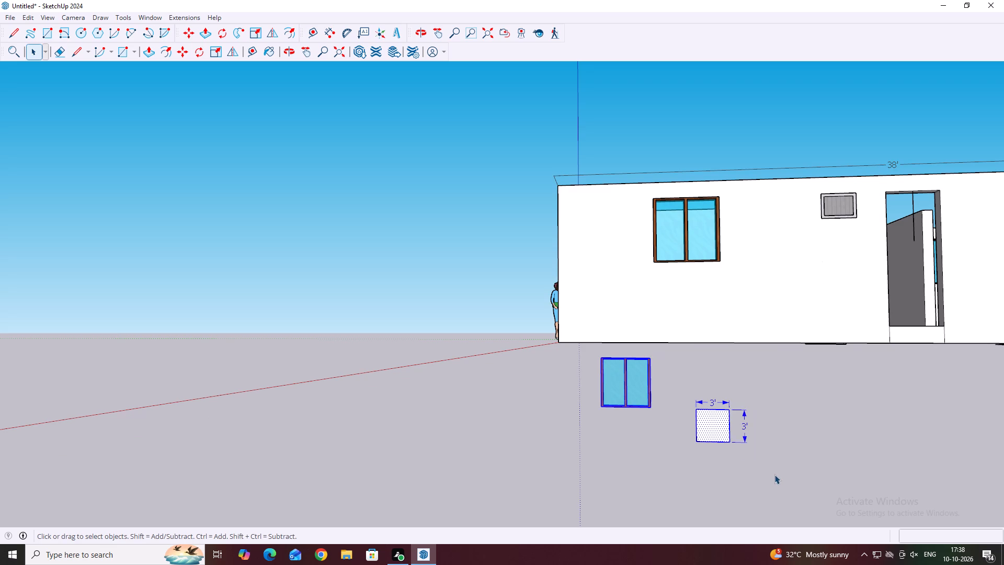
key("m")
left_click(705, 426)
scroll(717, 442, "down", 10)
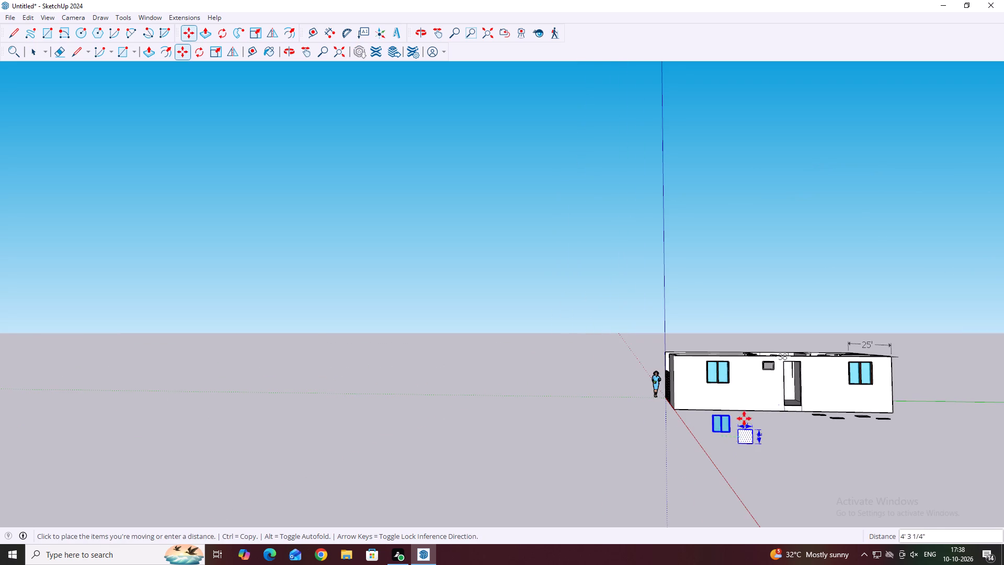
scroll(790, 459, "down", 3)
middle_click_drag(851, 434, 760, 431)
scroll(750, 433, "down", 3)
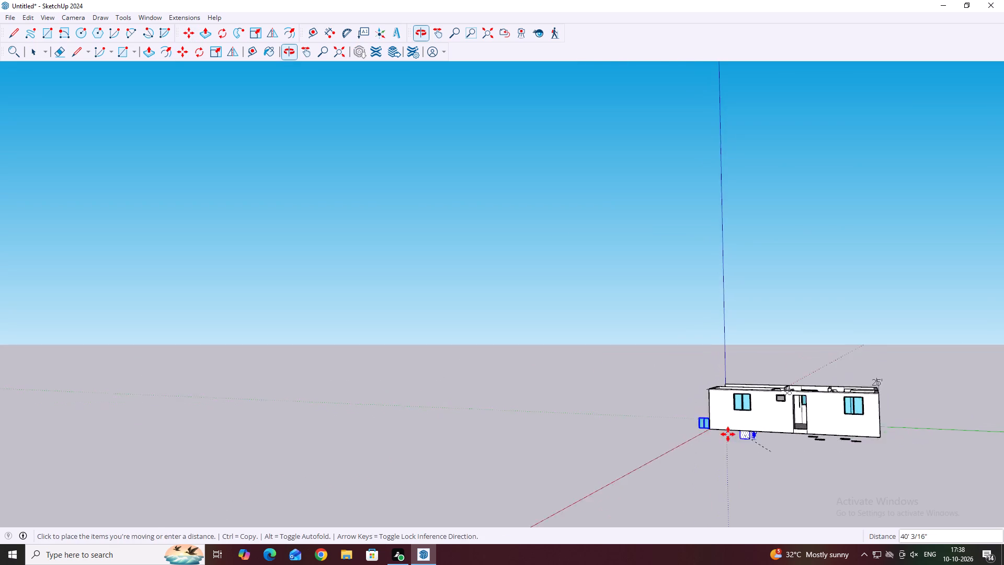
scroll(937, 405, "up", 3)
left_click(925, 423)
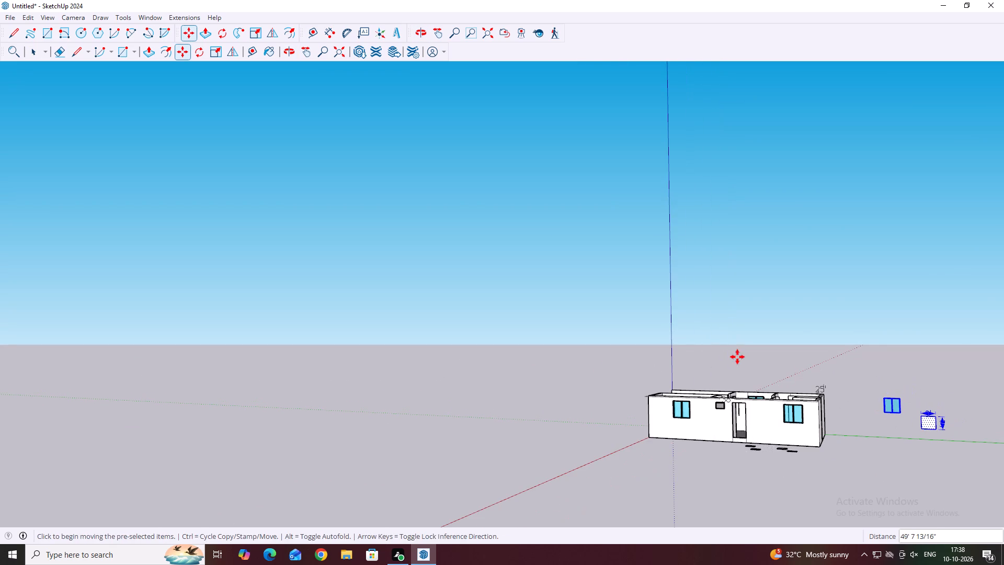
middle_click_drag(731, 360, 797, 431)
key("space")
Move the selected window group, reference square and dimensions about 64' back alongside the house's exterior doorway wall, near the gate-end corner.
scroll(800, 395, "up", 1)
middle_click_drag(779, 393, 741, 391)
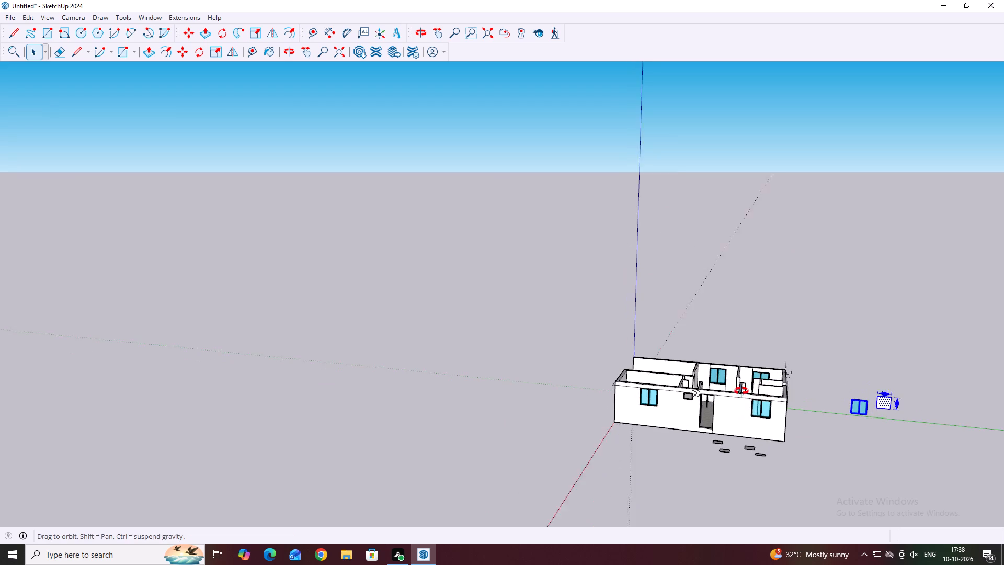
middle_click_drag(741, 391, 544, 365)
middle_click_drag(731, 379, 505, 351)
middle_click_drag(701, 369, 694, 371)
scroll(700, 369, "down", 9)
middle_click_drag(848, 397, 674, 407)
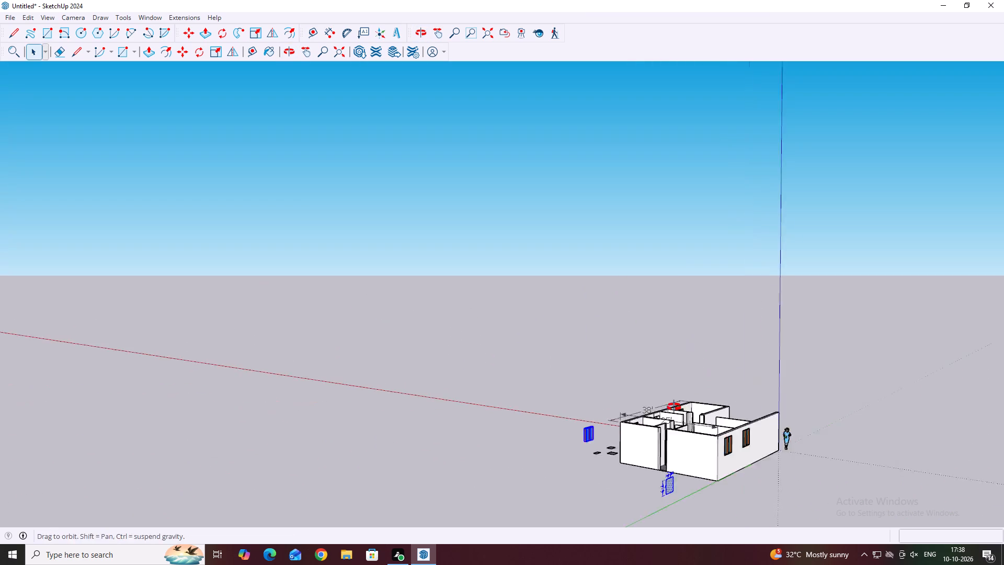
middle_click_drag(674, 407, 655, 402)
middle_click_drag(699, 419, 592, 375)
scroll(591, 374, "down", 4)
middle_click_drag(655, 407, 609, 406)
key("m")
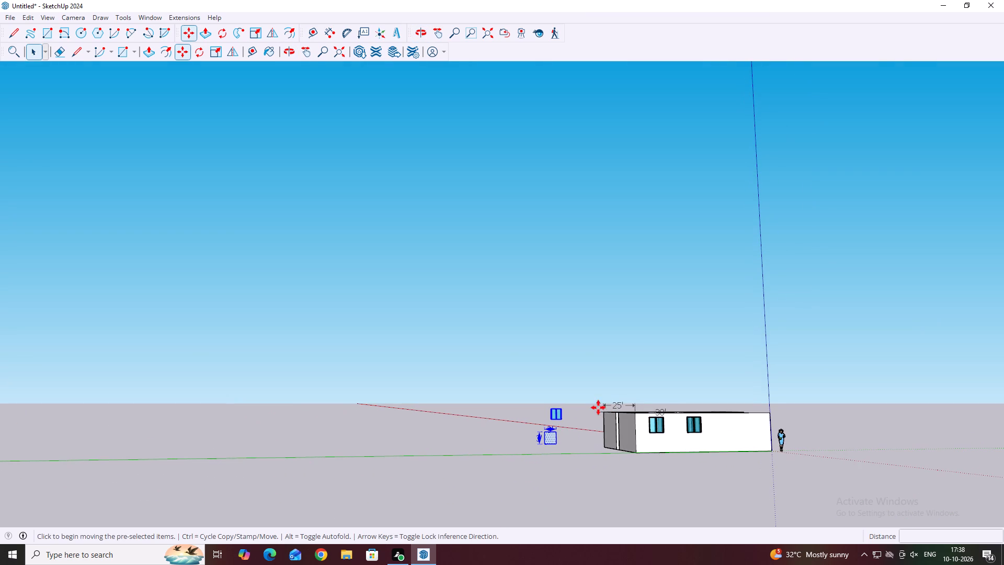
middle_click_drag(580, 439, 738, 454)
middle_click_drag(493, 411, 722, 436)
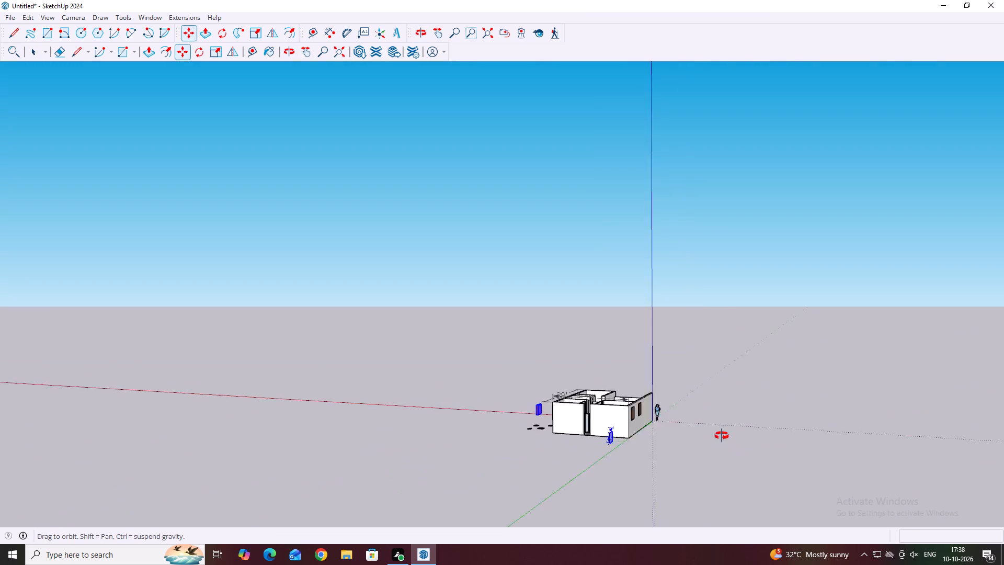
middle_click_drag(722, 436, 753, 432)
middle_click_drag(434, 411, 683, 431)
middle_click_drag(451, 408, 558, 454)
middle_click_drag(520, 406, 562, 491)
scroll(564, 491, "down", 1)
scroll(558, 433, "up", 4)
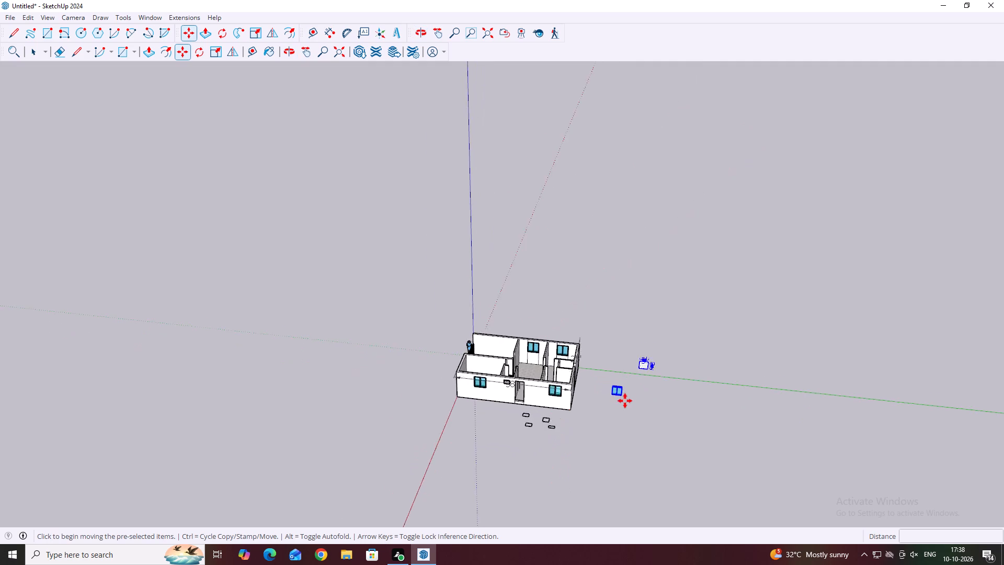
scroll(625, 401, "up", 3)
middle_click_drag(630, 381, 632, 346)
scroll(610, 371, "up", 3)
middle_click_drag(634, 405, 658, 402)
scroll(613, 390, "up", 7)
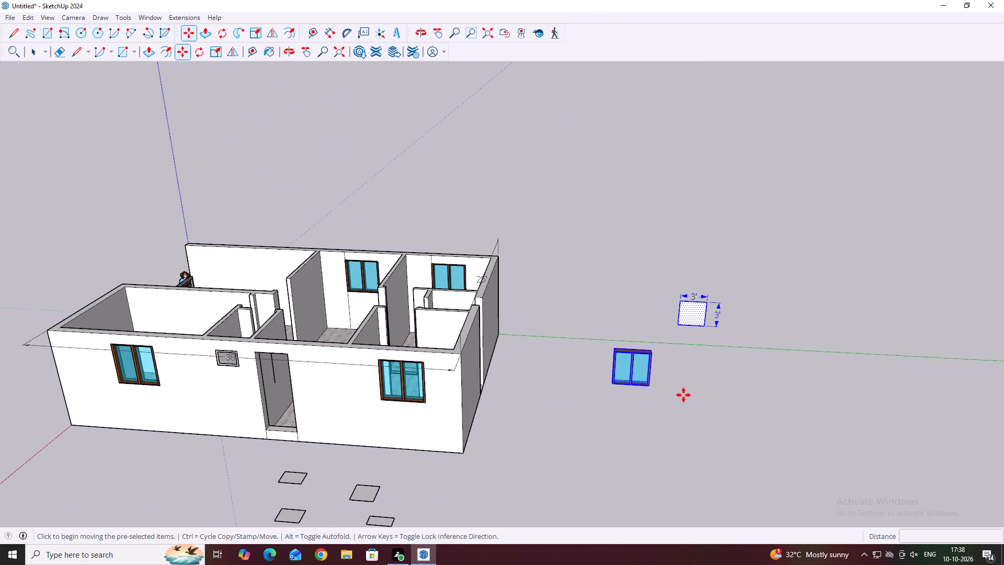
middle_click_drag(685, 395, 701, 396)
scroll(701, 396, "down", 8)
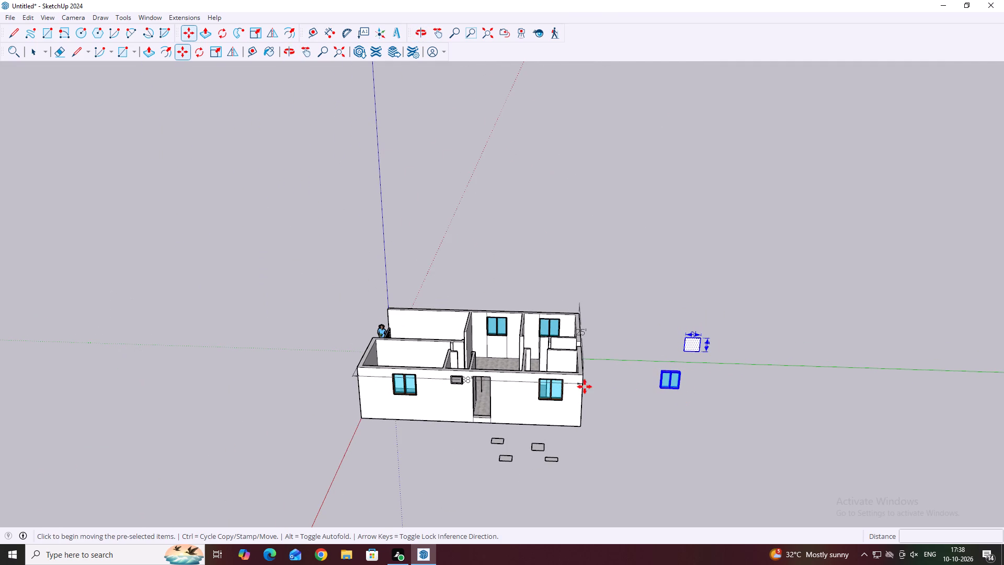
middle_click_drag(366, 389, 613, 395)
middle_click_drag(400, 410, 533, 410)
middle_click_drag(443, 427, 557, 424)
scroll(498, 273, "up", 2)
left_click_drag(501, 282, 510, 281)
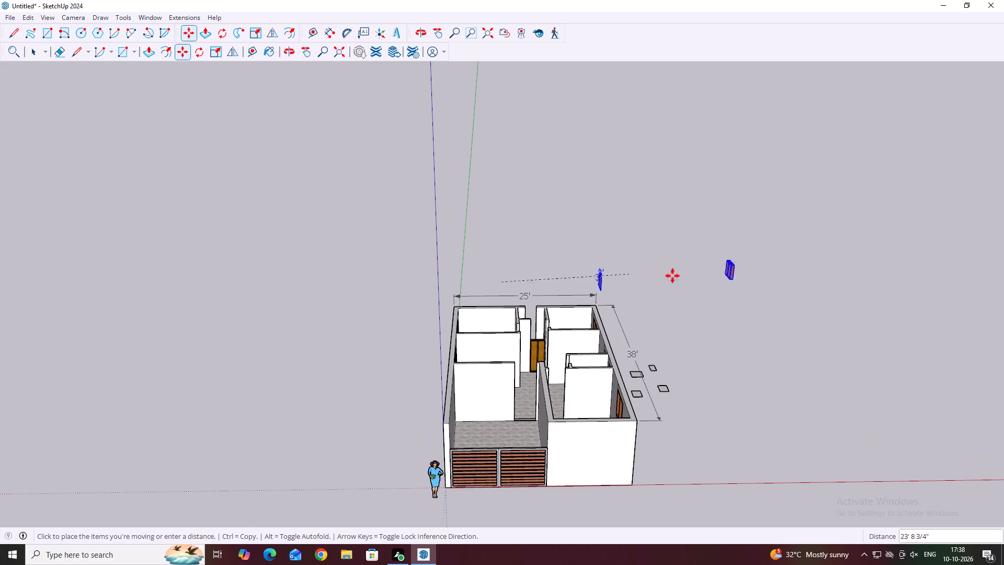
scroll(690, 436, "up", 2)
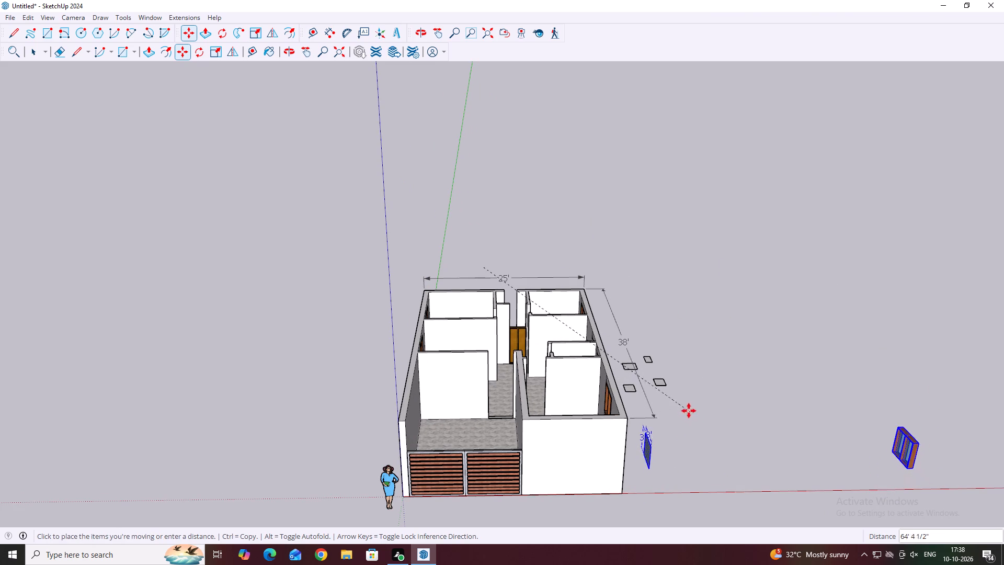
left_click(683, 408)
key("space")
Move the window group, reference square and dimensions together away from the exterior doorway wall onto the open ground, and clear the selection.
middle_click_drag(656, 421, 700, 434)
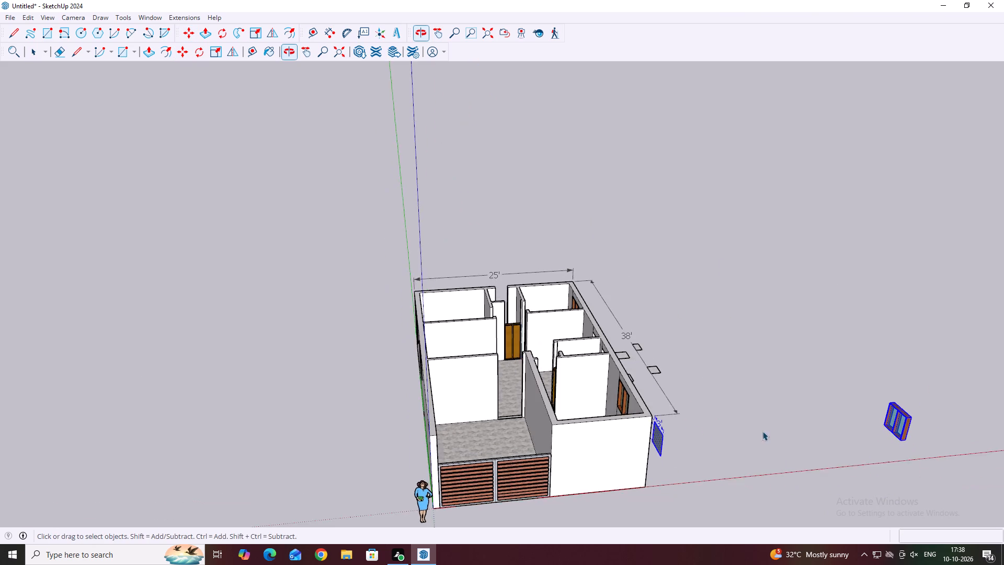
scroll(777, 430, "up", 4)
middle_click_drag(801, 417, 526, 367)
scroll(630, 369, "down", 4)
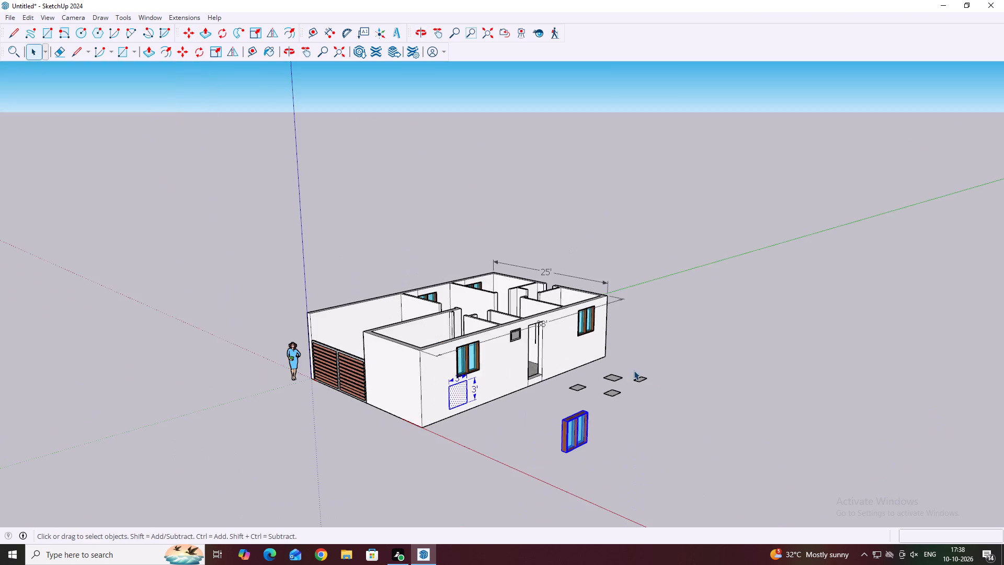
middle_click_drag(689, 375, 610, 371)
scroll(429, 427, "up", 2)
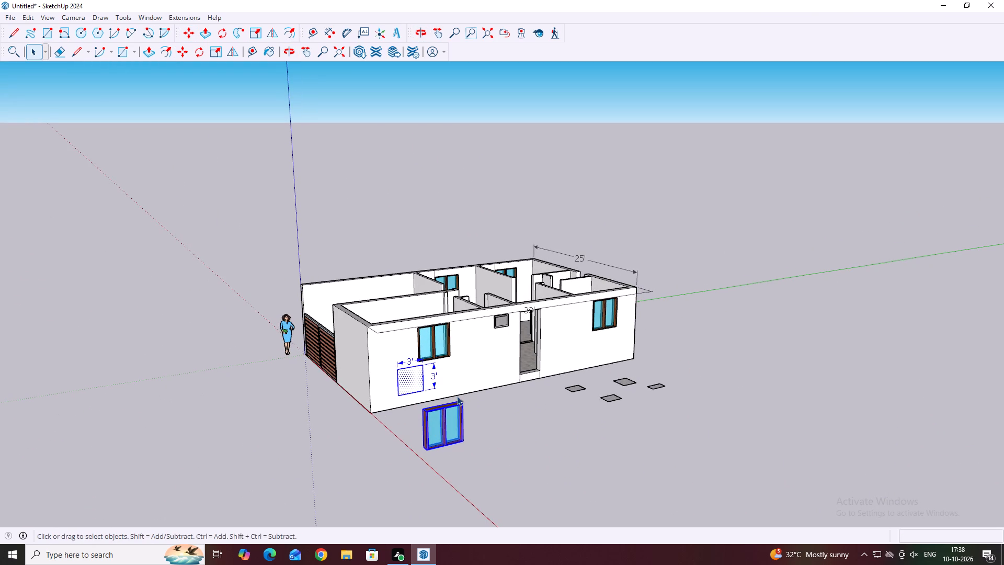
key("m")
left_click(428, 380)
left_click(487, 405)
key("Escape")
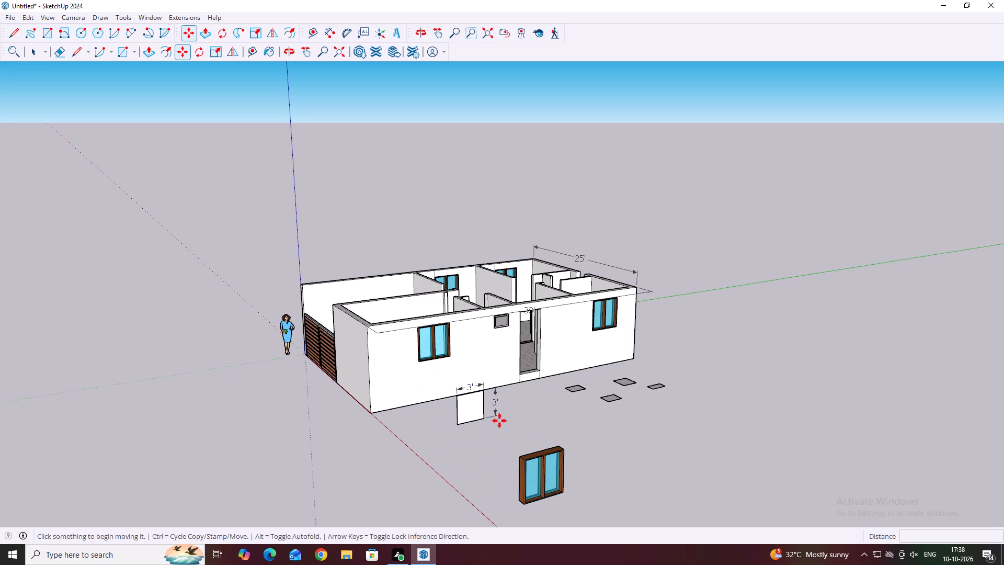
Move only the loose window group about 9' 7 1/2" away from the reference square.
key("space")
left_click(540, 457)
middle_click_drag(600, 458, 566, 462)
key("m")
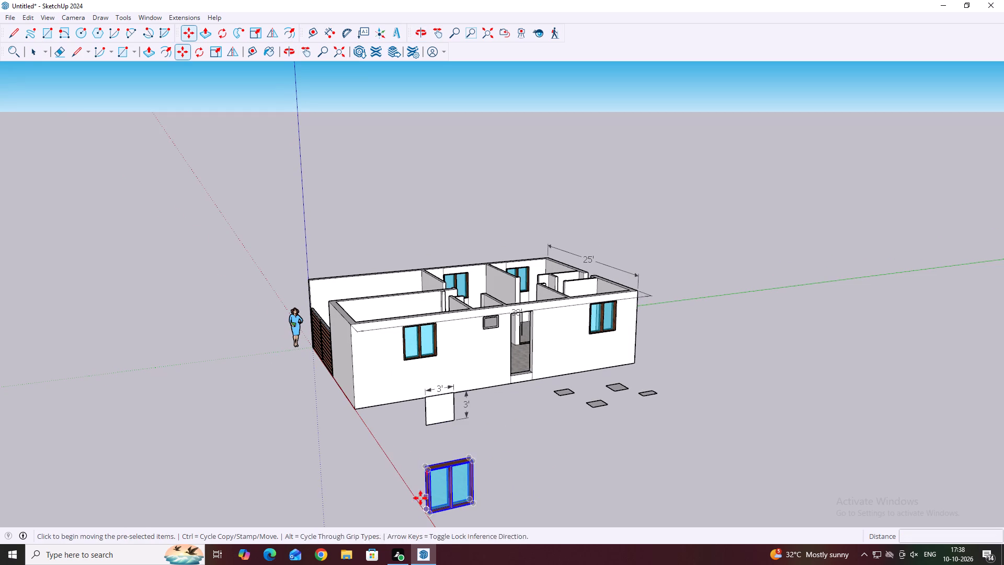
scroll(413, 500, "up", 4)
middle_click_drag(443, 524, 532, 496)
scroll(451, 438, "down", 9)
scroll(479, 469, "up", 3)
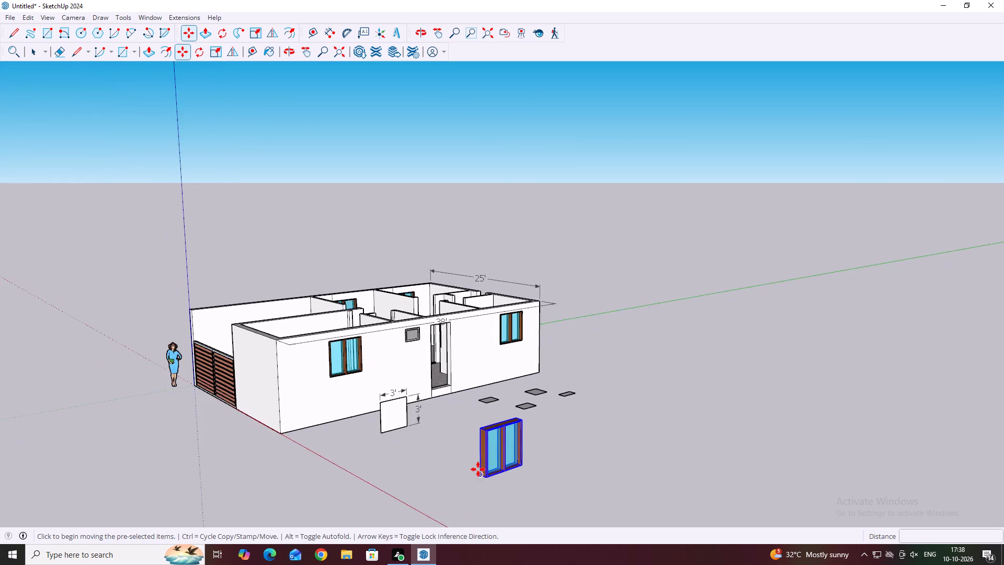
scroll(478, 469, "up", 3)
left_click(478, 478)
scroll(345, 408, "up", 11)
left_click(346, 424)
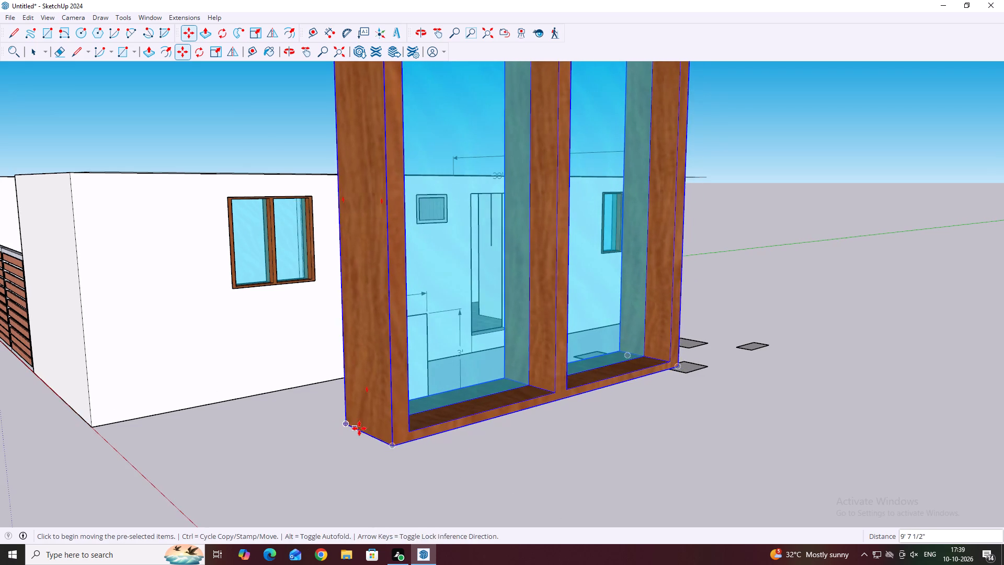
Move the window group vertically by its lower corner, locked to the vertical direction, level with the reference square's lower corner.
middle_click_drag(372, 429, 499, 412)
left_click(409, 432)
scroll(512, 384, "down", 10)
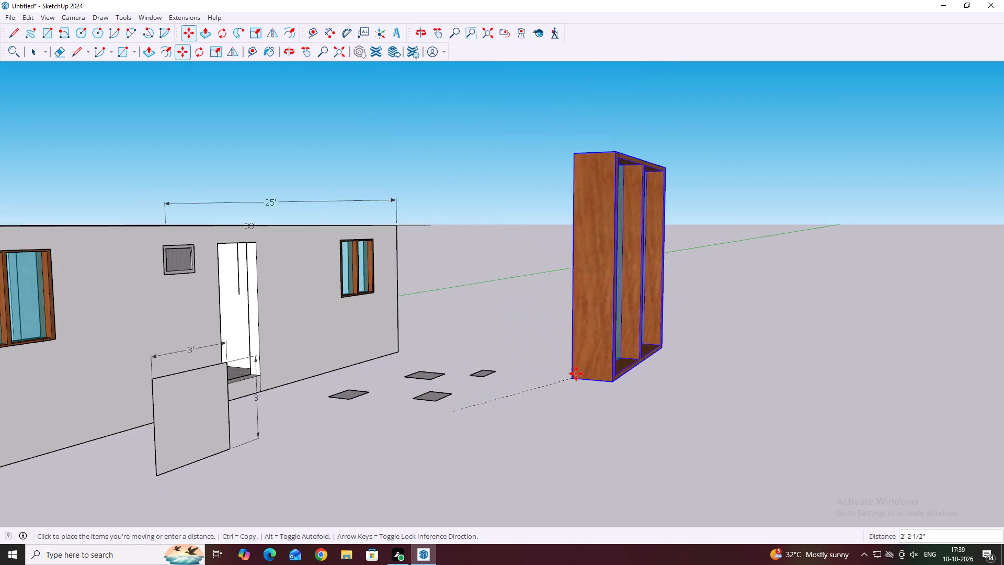
scroll(576, 374, "down", 3)
key("Down")
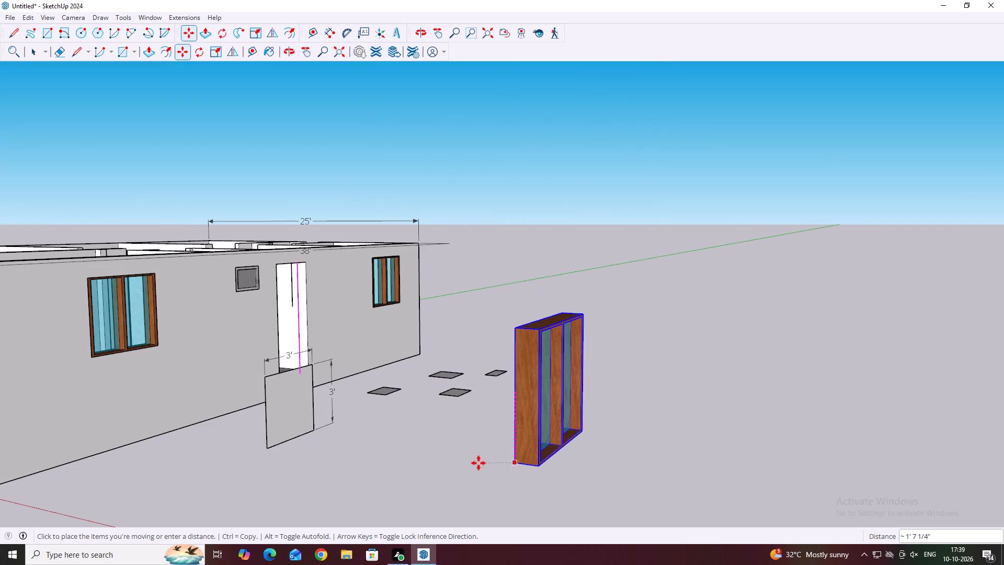
left_click(269, 448)
Move the window group by its lower corner, locked to the green axis, about 11' 5" into line with the reference square's lower corner.
middle_click_drag(468, 434, 566, 376)
scroll(585, 369, "down", 4)
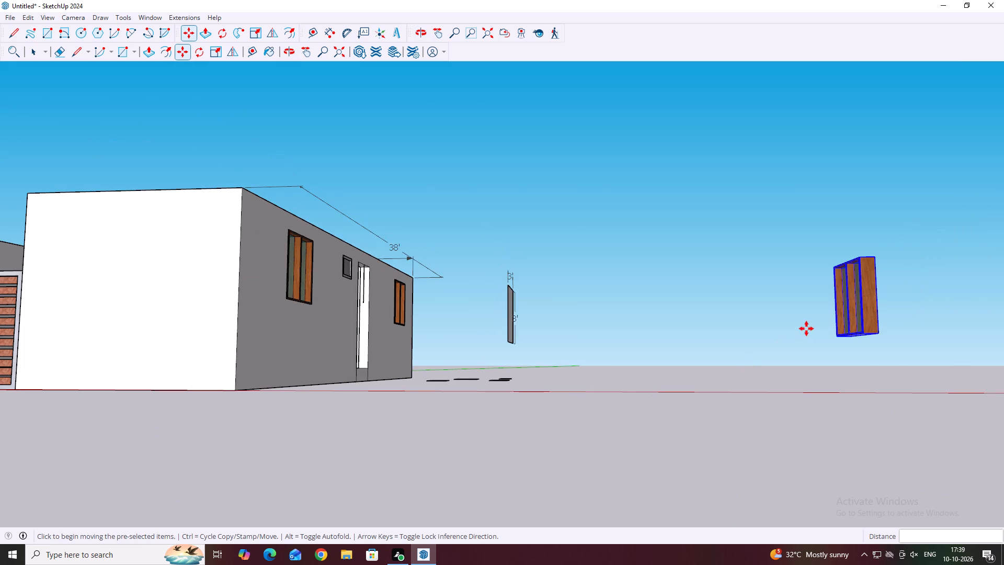
left_click(866, 334)
scroll(508, 340, "up", 2)
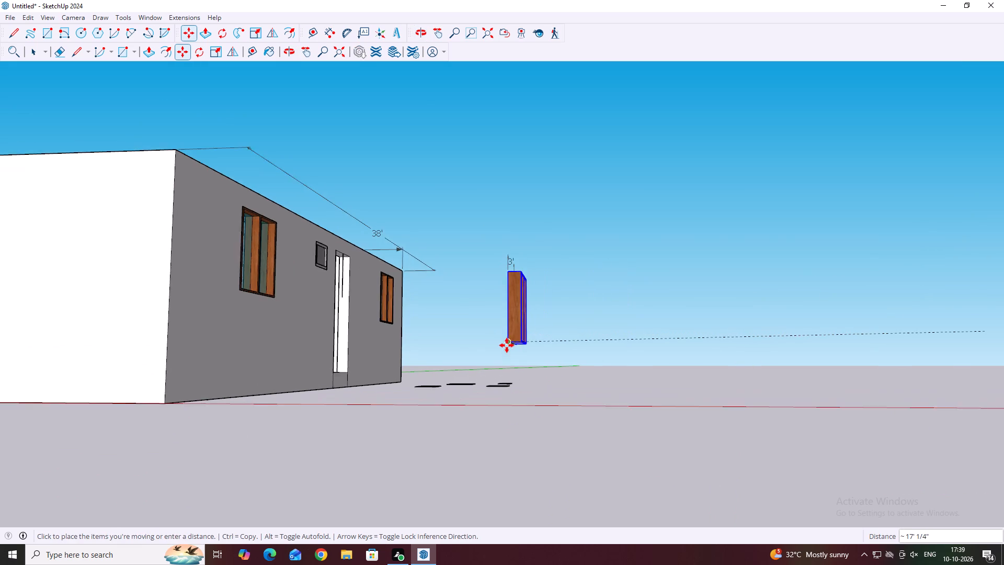
scroll(507, 345, "up", 4)
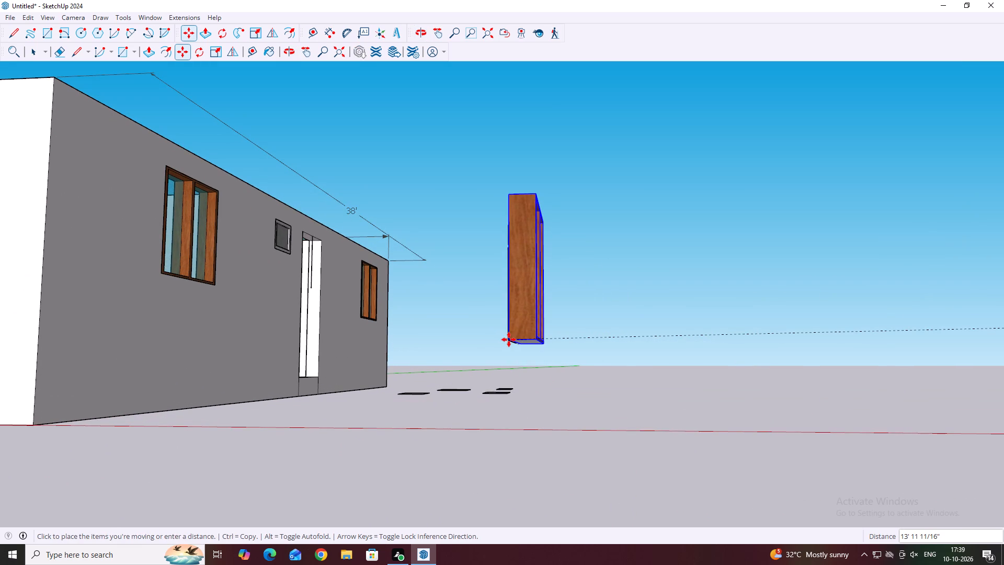
scroll(510, 342, "up", 9)
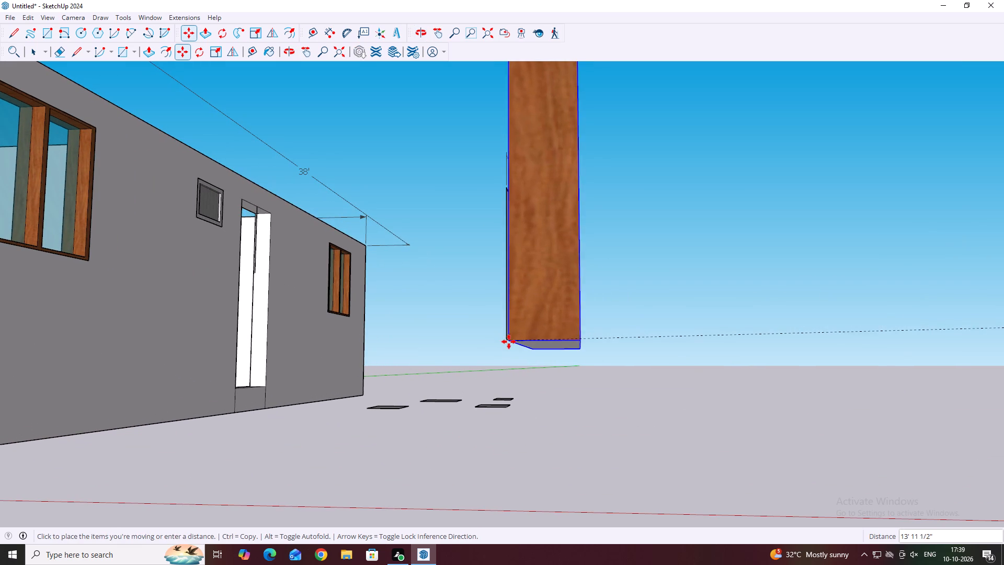
middle_click_drag(514, 344, 547, 359)
key("Left")
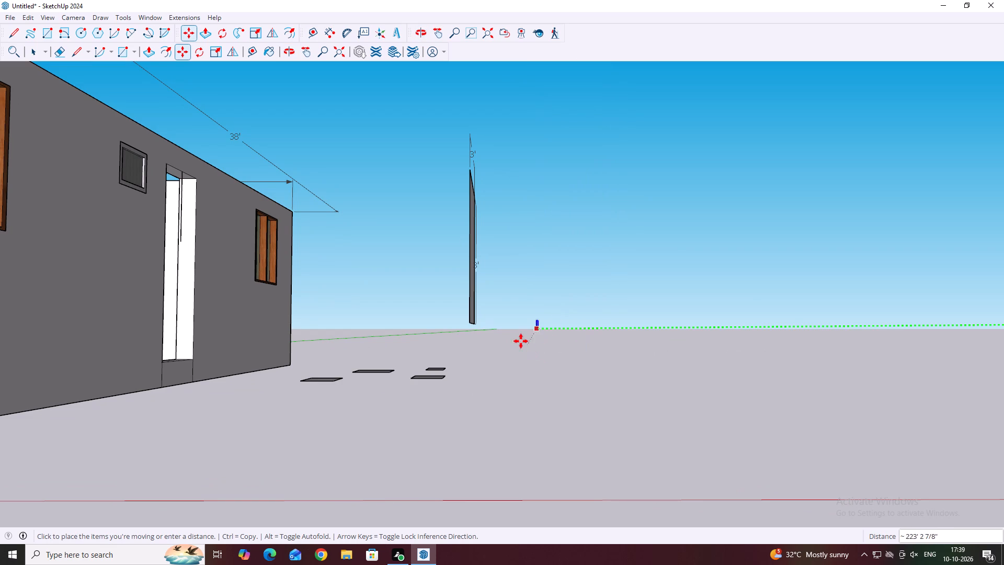
scroll(493, 313, "up", 2)
scroll(494, 331, "down", 5)
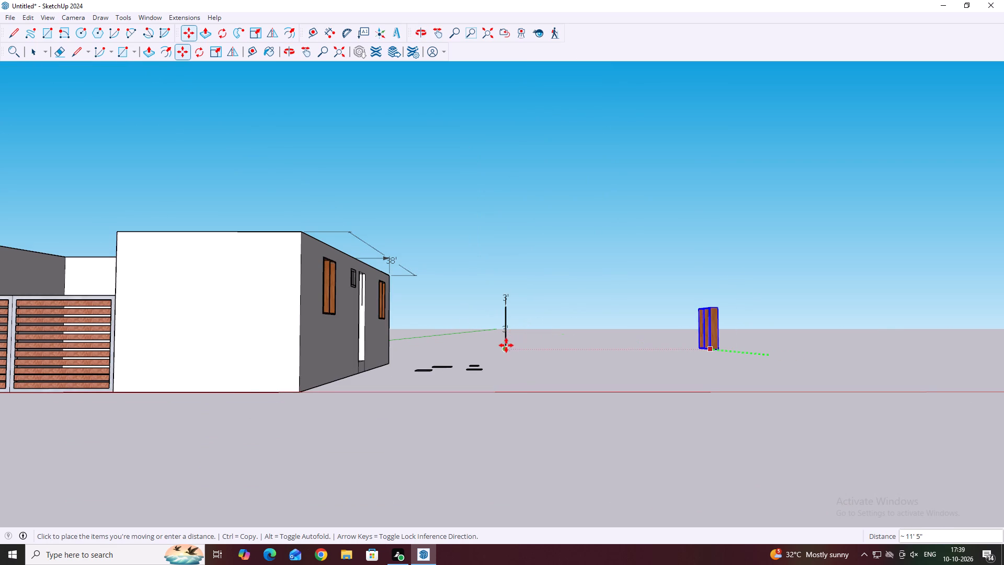
left_click(506, 347)
Move the window group by its lower corner along the red axis onto the reference square's lower corner.
left_click_drag(713, 348, 706, 350)
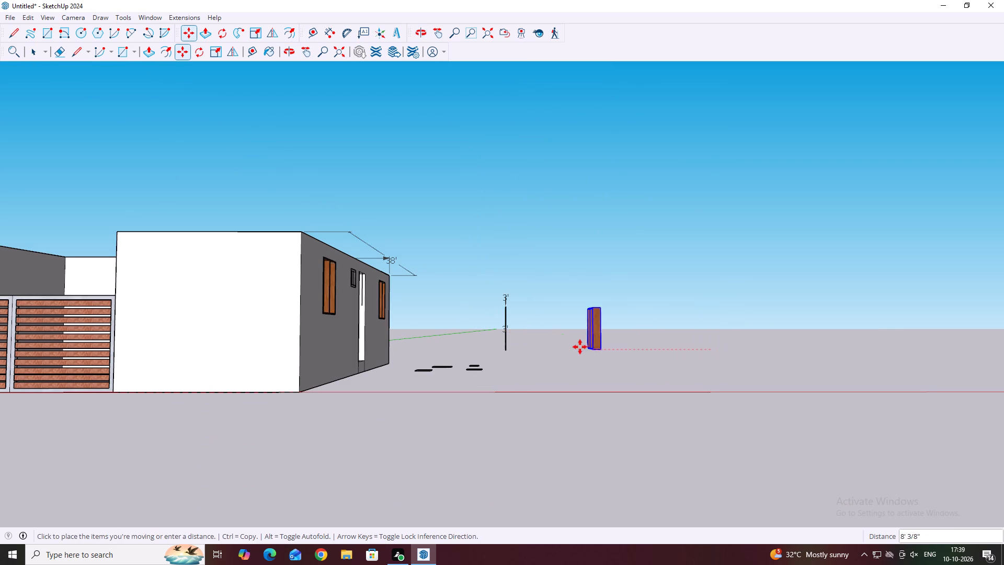
middle_click(506, 348)
left_click(506, 348)
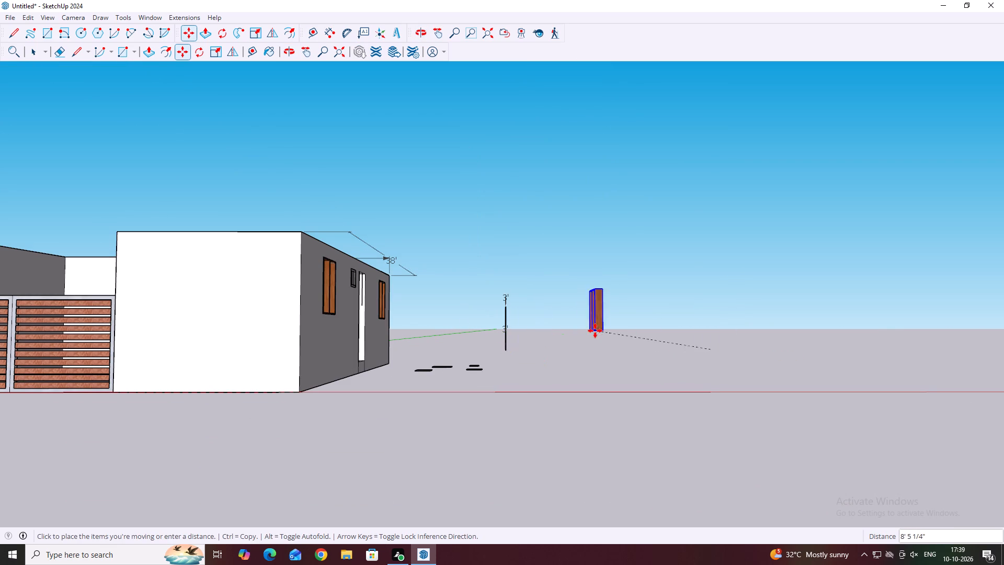
left_click(506, 351)
middle_click_drag(576, 334, 491, 397)
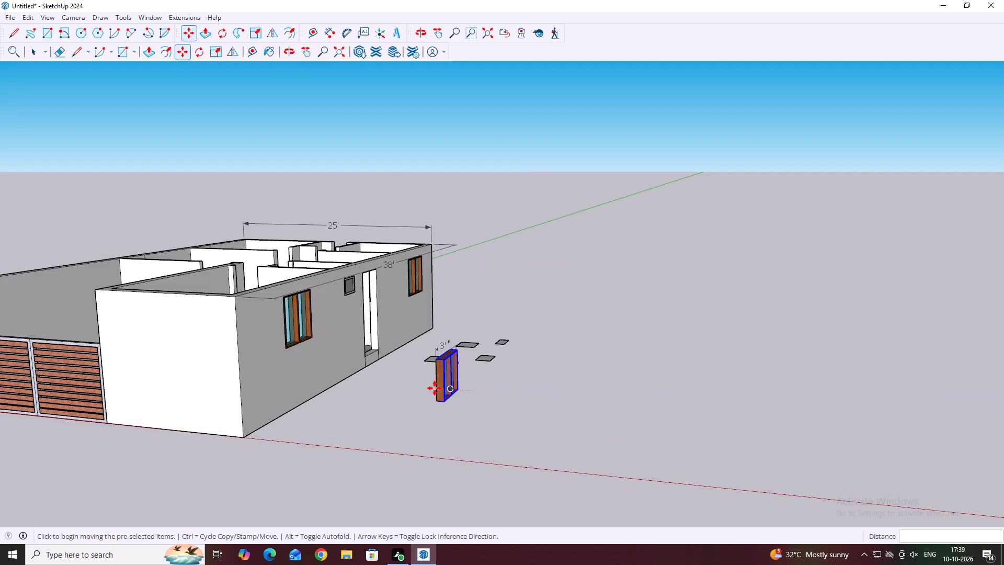
middle_click_drag(424, 385, 454, 433)
middle_click_drag(498, 439, 580, 438)
middle_click_drag(540, 426, 586, 405)
scroll(586, 405, "up", 5)
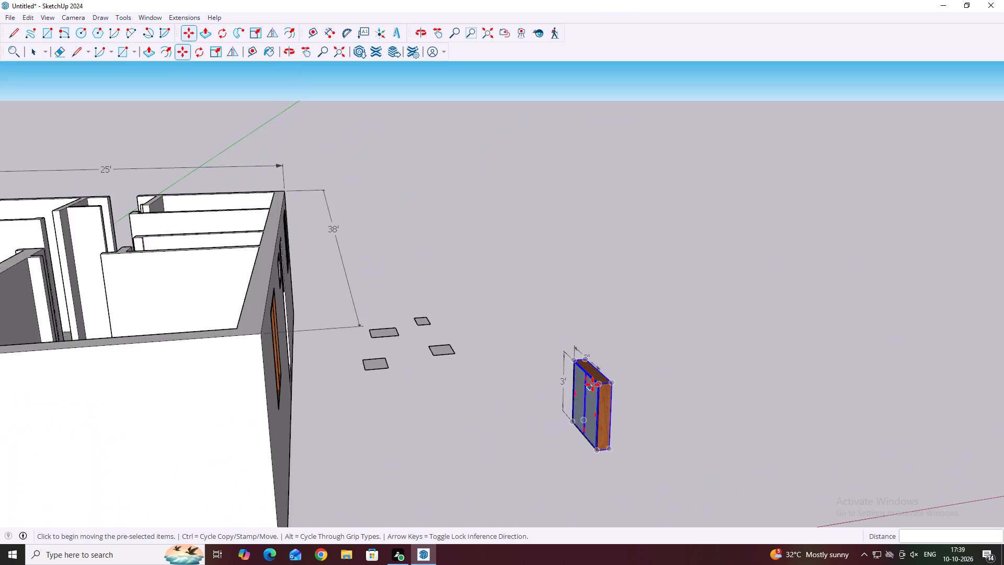
middle_click_drag(665, 372, 703, 329)
scroll(587, 378, "up", 5)
left_click(654, 368)
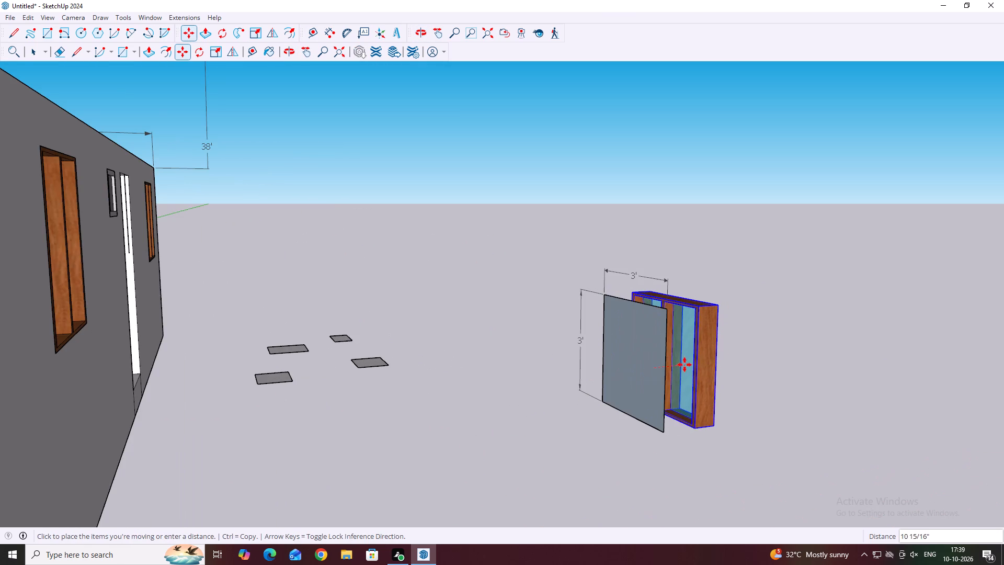
left_click(653, 370)
Select only the window group, not the reference square behind it, and start the Scale tool on it.
key("space")
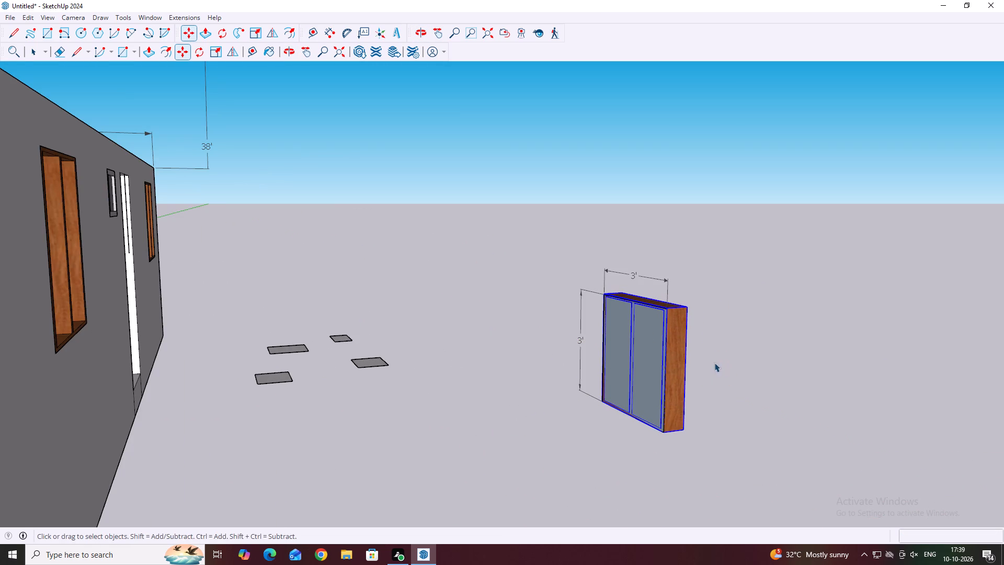
scroll(681, 351, "down", 3)
middle_click_drag(706, 346, 654, 378)
scroll(574, 385, "up", 1)
left_click(610, 379)
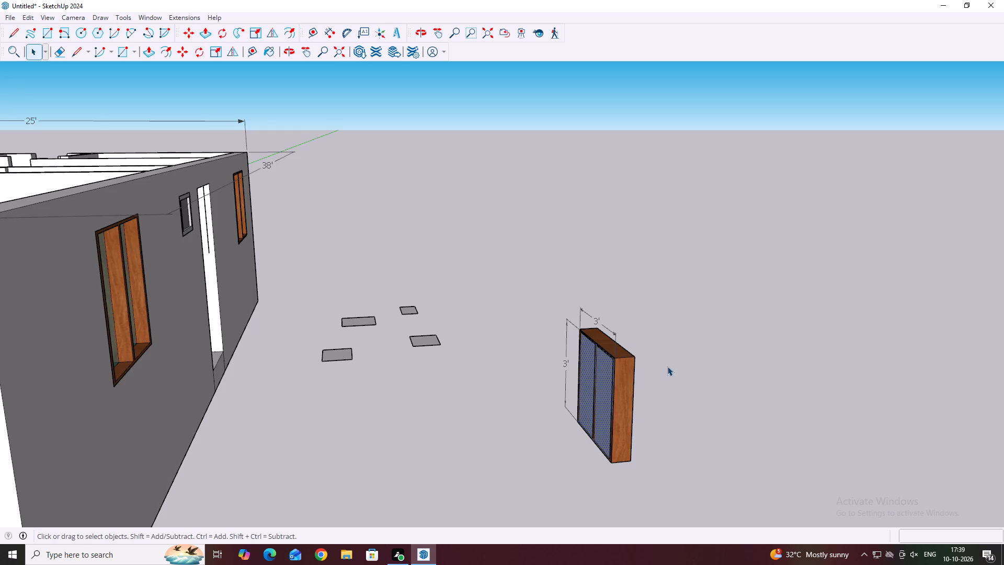
middle_click_drag(666, 369, 616, 383)
middle_click_drag(638, 389, 586, 399)
left_click(441, 394)
scroll(624, 380, "down", 3)
middle_click_drag(734, 361, 712, 386)
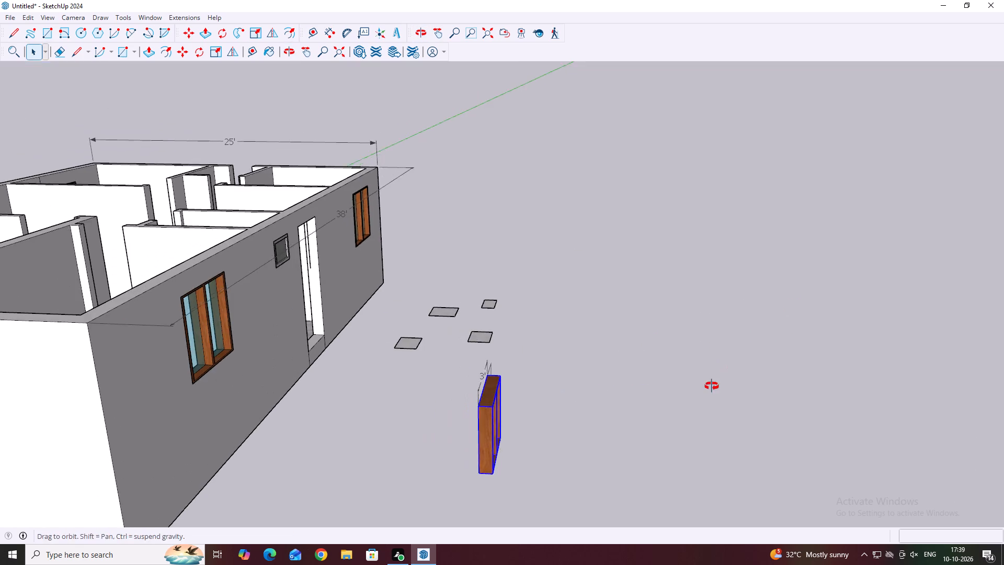
middle_click_drag(712, 386, 666, 403)
key("Escape")
left_click(469, 424)
left_click(394, 443)
scroll(647, 359, "down", 6)
middle_click_drag(688, 353, 622, 388)
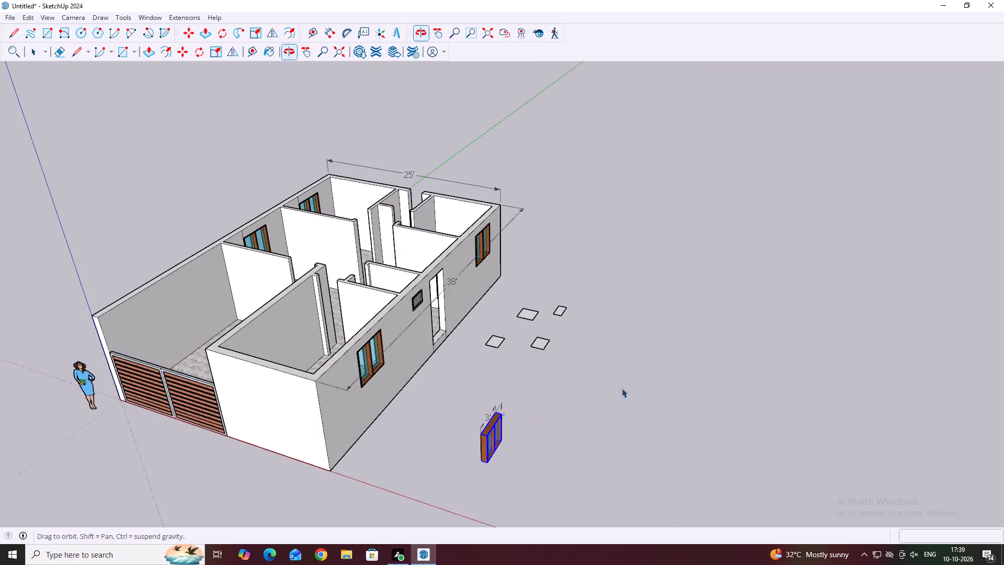
middle_click_drag(622, 388, 635, 387)
scroll(447, 436, "up", 1)
middle_click_drag(733, 392, 665, 392)
middle_click_drag(452, 411, 435, 372)
scroll(380, 404, "up", 2)
middle_click_drag(583, 345, 510, 348)
scroll(289, 399, "up", 3)
middle_click_drag(629, 390, 521, 380)
scroll(233, 332, "up", 3)
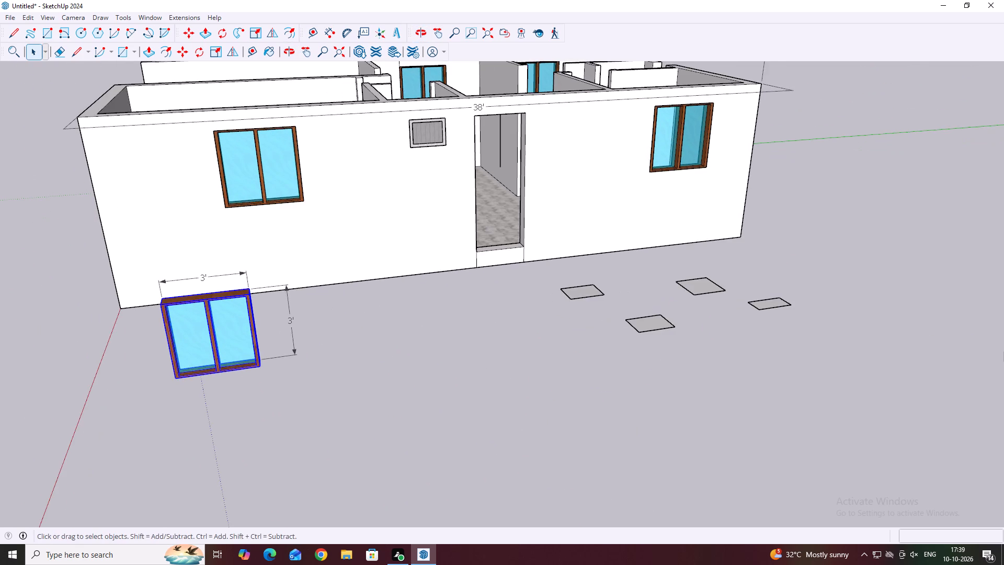
scroll(1003, 352, "down", 10)
middle_click_drag(740, 367, 700, 358)
scroll(609, 354, "up", 3)
middle_click_drag(642, 363, 580, 324)
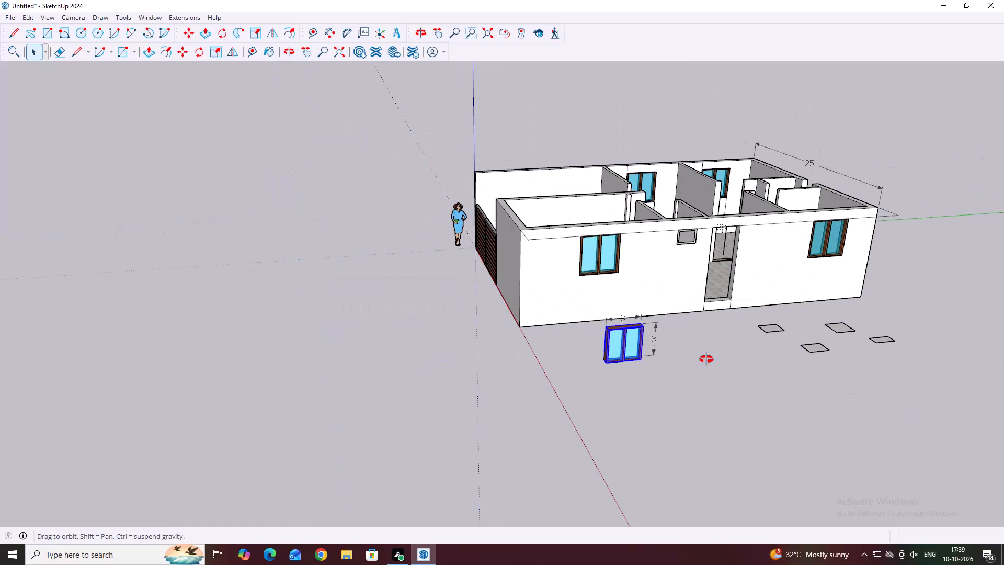
scroll(545, 299, "up", 2)
key("s")
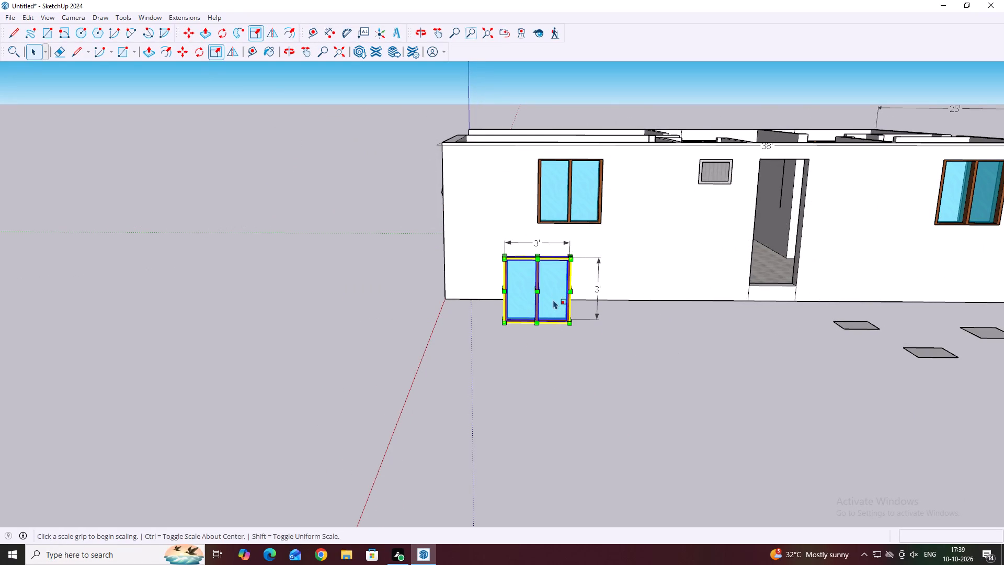
scroll(569, 255, "up", 5)
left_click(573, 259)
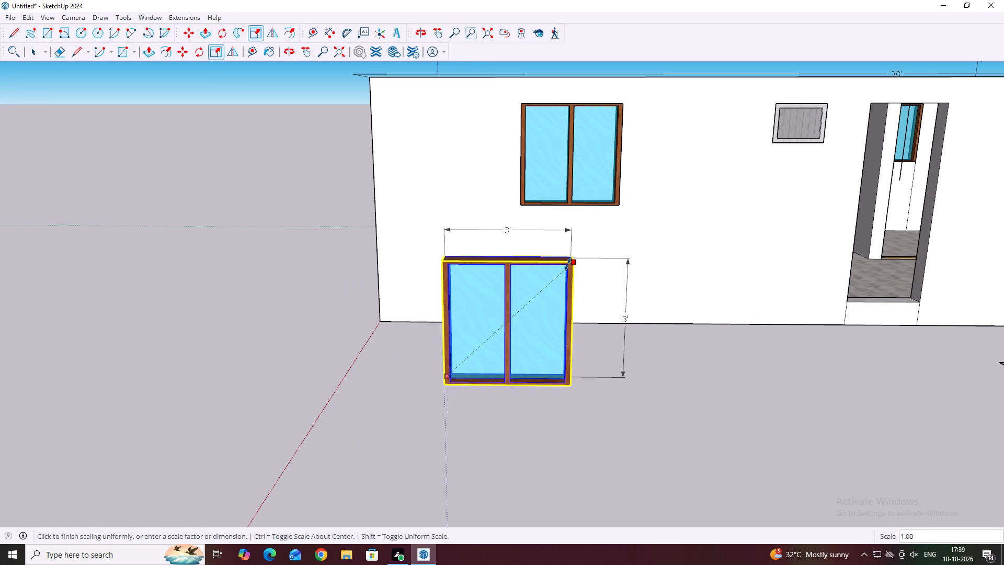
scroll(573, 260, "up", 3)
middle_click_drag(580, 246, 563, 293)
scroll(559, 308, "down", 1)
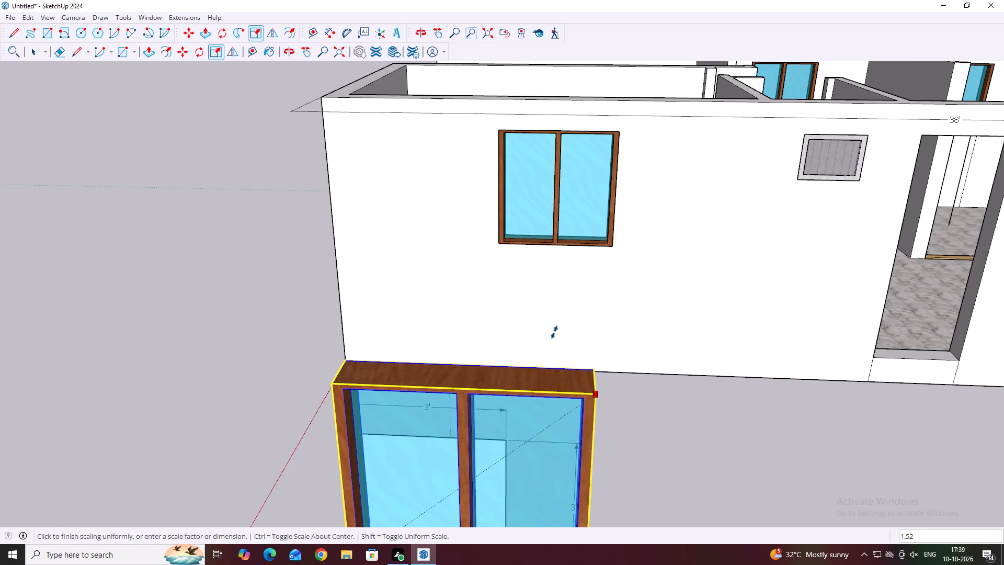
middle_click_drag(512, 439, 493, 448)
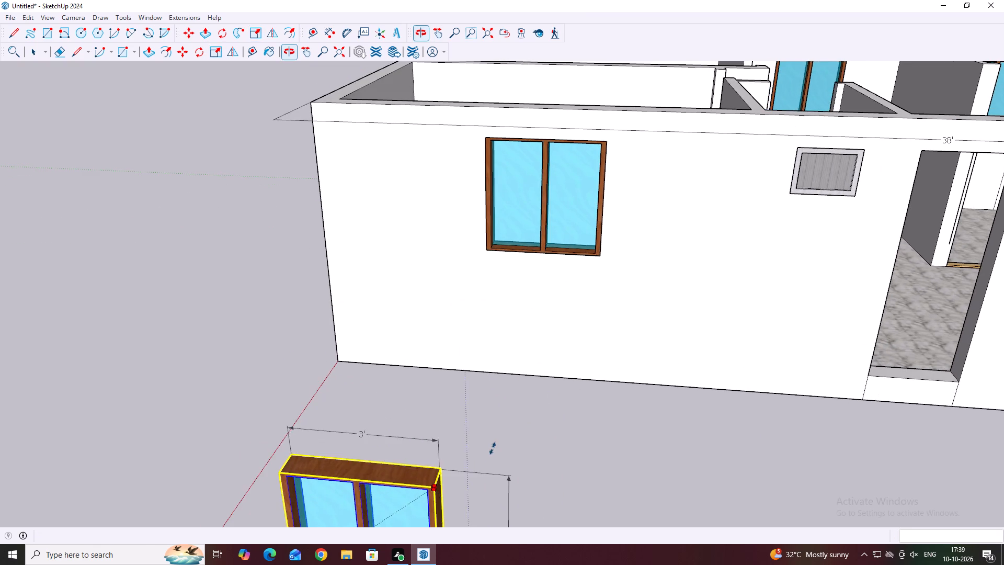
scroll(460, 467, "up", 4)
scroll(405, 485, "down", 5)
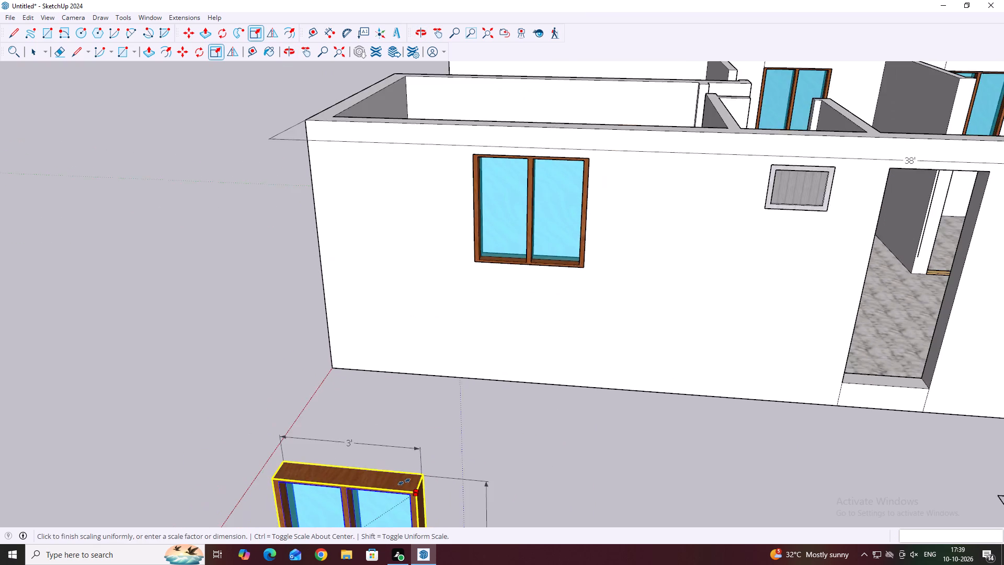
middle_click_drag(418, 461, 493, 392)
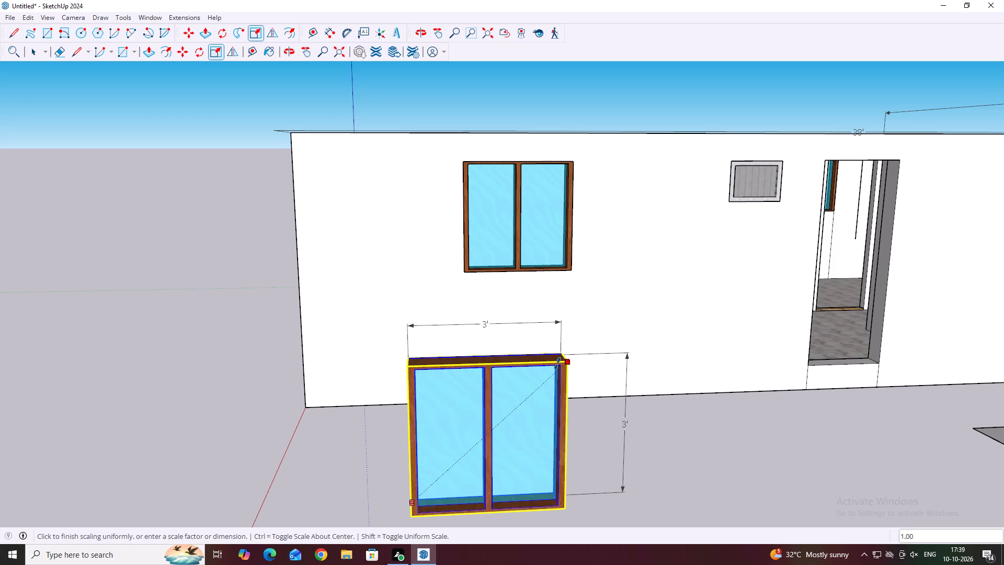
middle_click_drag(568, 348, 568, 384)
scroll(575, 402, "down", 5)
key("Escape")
Scale the window group uniformly by about 0.99 from its upper back corner towards the 3' by 3' reference square's matching corner.
middle_click_drag(505, 404, 643, 446)
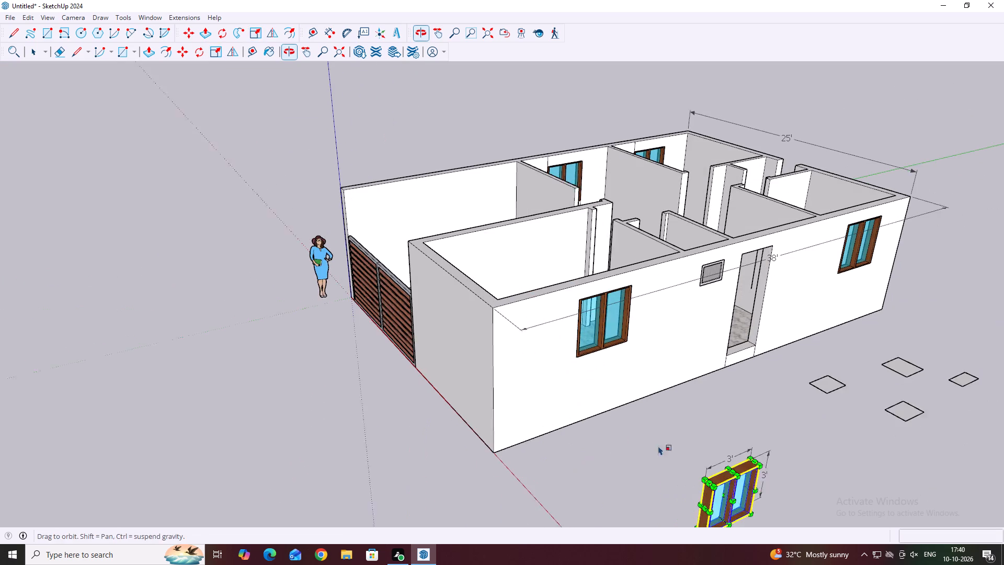
middle_click_drag(748, 437, 829, 481)
scroll(845, 465, "up", 6)
middle_click_drag(836, 440, 852, 479)
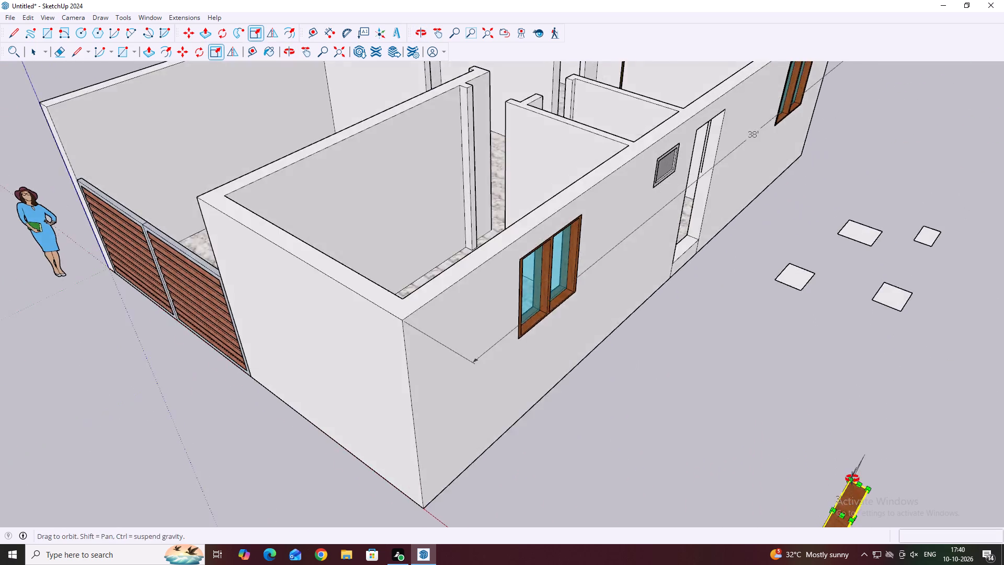
middle_click_drag(852, 479, 857, 495)
scroll(859, 499, "up", 4)
scroll(826, 450, "down", 13)
scroll(840, 488, "up", 4)
middle_click_drag(828, 454, 817, 461)
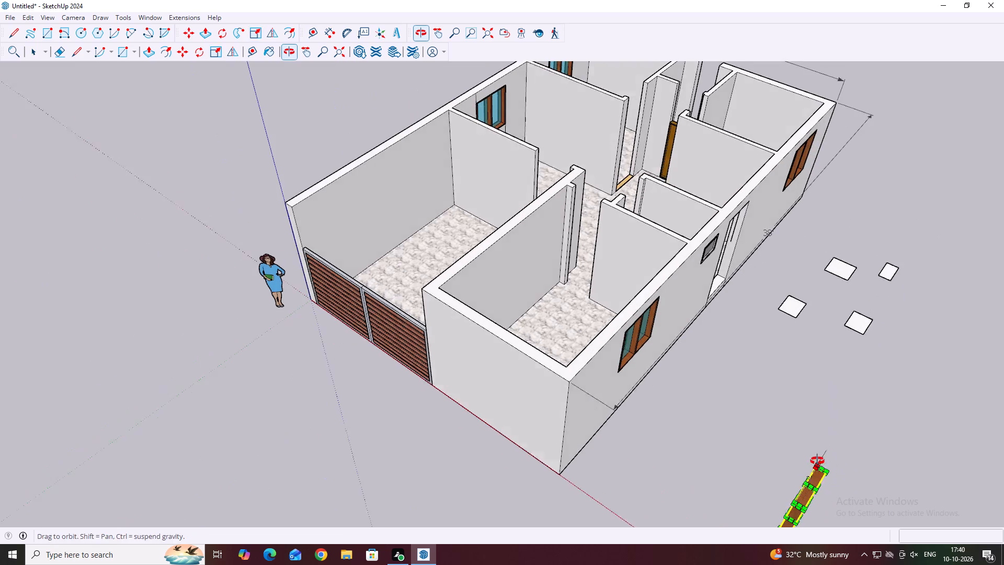
middle_click_drag(817, 461, 805, 471)
scroll(823, 483, "up", 3)
scroll(781, 506, "up", 16)
middle_click(813, 489)
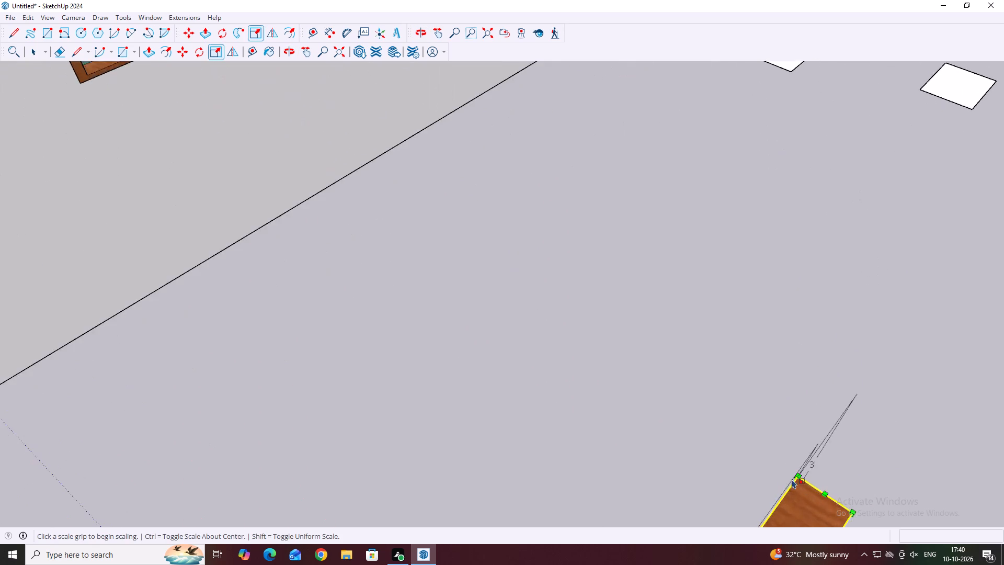
scroll(792, 479, "up", 8)
scroll(830, 438, "down", 4)
middle_click_drag(872, 448, 890, 484)
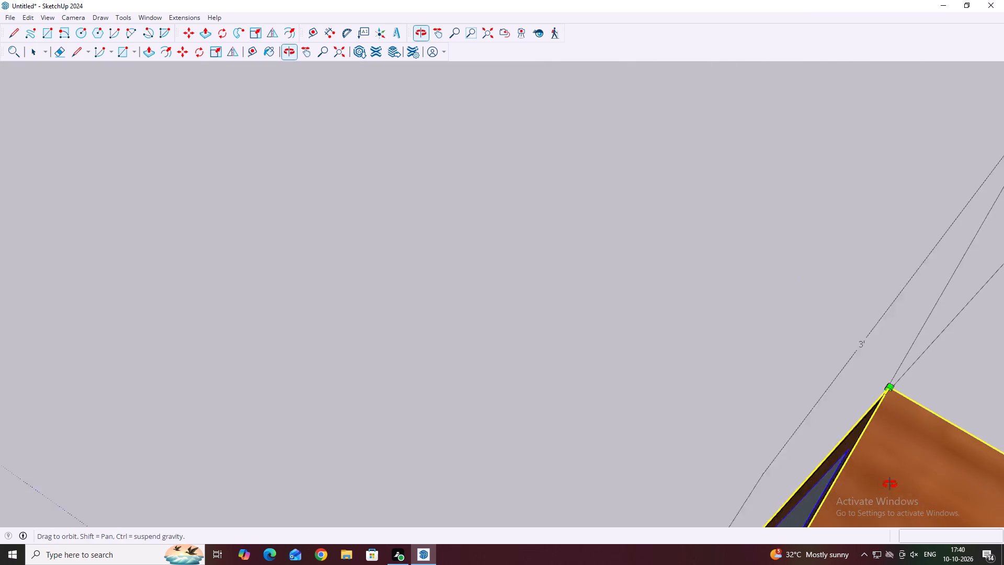
middle_click_drag(890, 484, 902, 496)
middle_click_drag(882, 425, 902, 459)
scroll(875, 361, "up", 1)
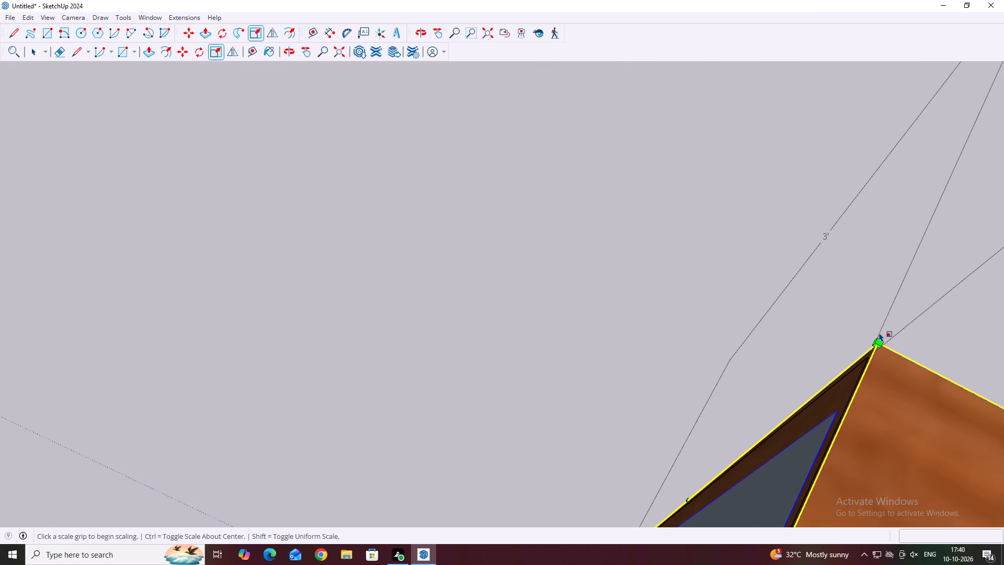
left_click(873, 340)
scroll(874, 343, "down", 3)
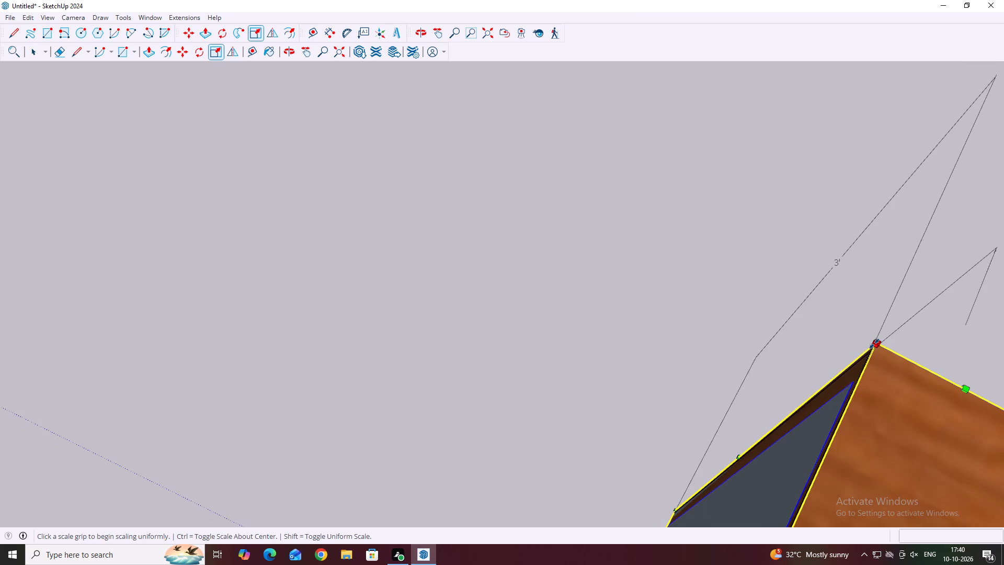
left_click(878, 341)
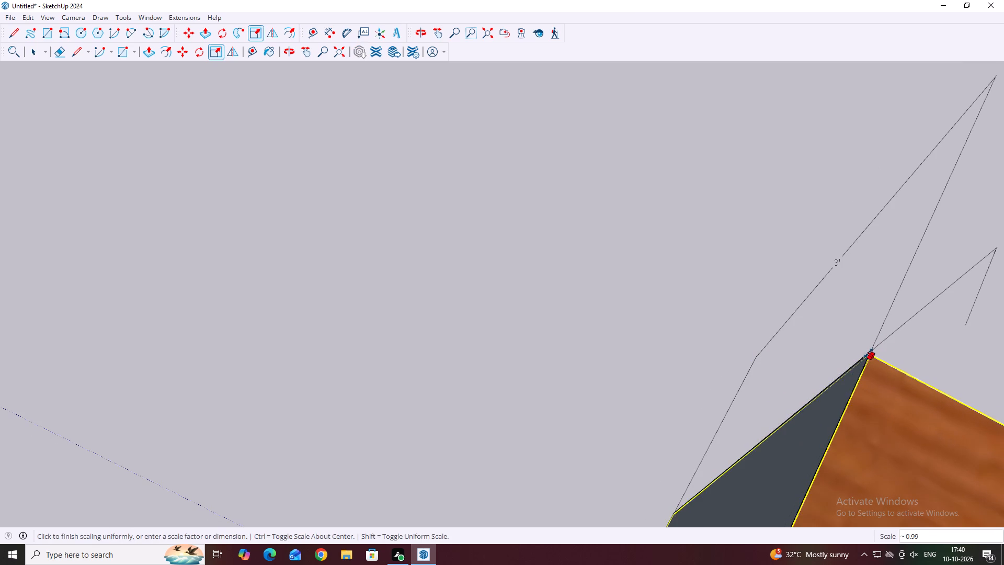
left_click(869, 352)
Fine-tune the window group's uniform scale by about 1.00 from the same upper corner to meet the reference square's corner, and finish scaling.
scroll(773, 320, "down", 5)
middle_click_drag(862, 343, 746, 298)
middle_click_drag(840, 336, 821, 331)
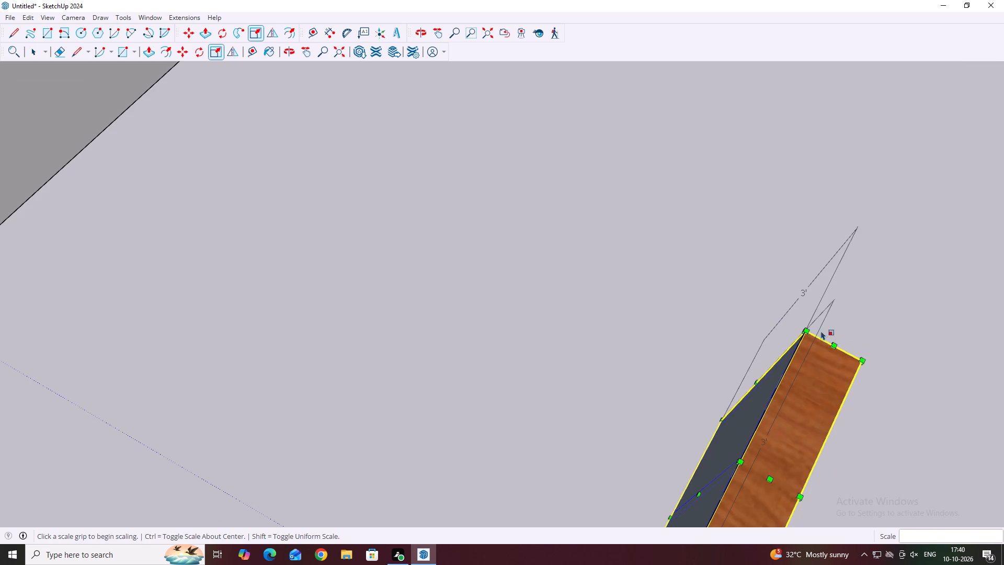
middle_click_drag(821, 331, 731, 296)
middle_click_drag(761, 357, 825, 427)
scroll(804, 327, "up", 6)
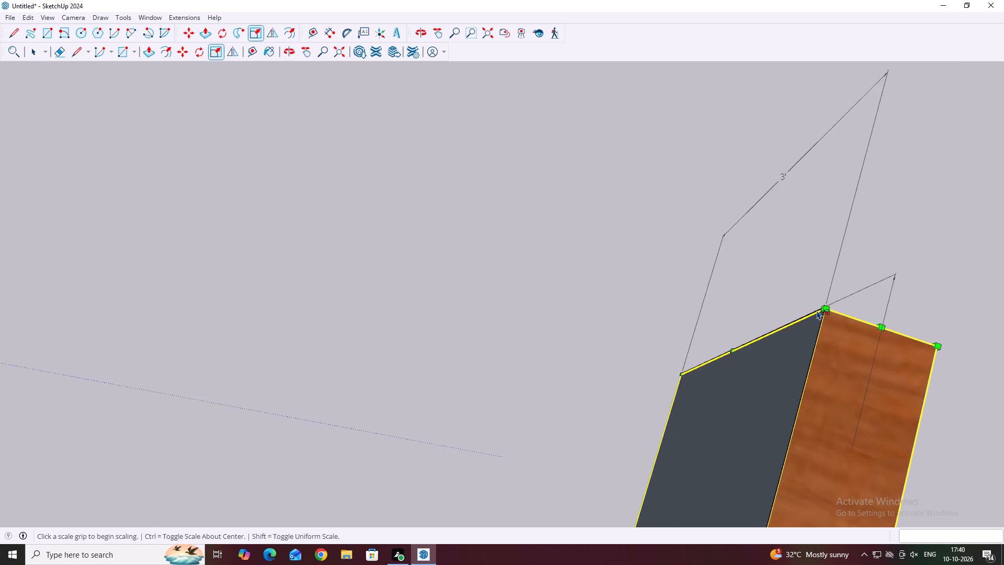
scroll(817, 310, "up", 6)
scroll(550, 236, "up", 1)
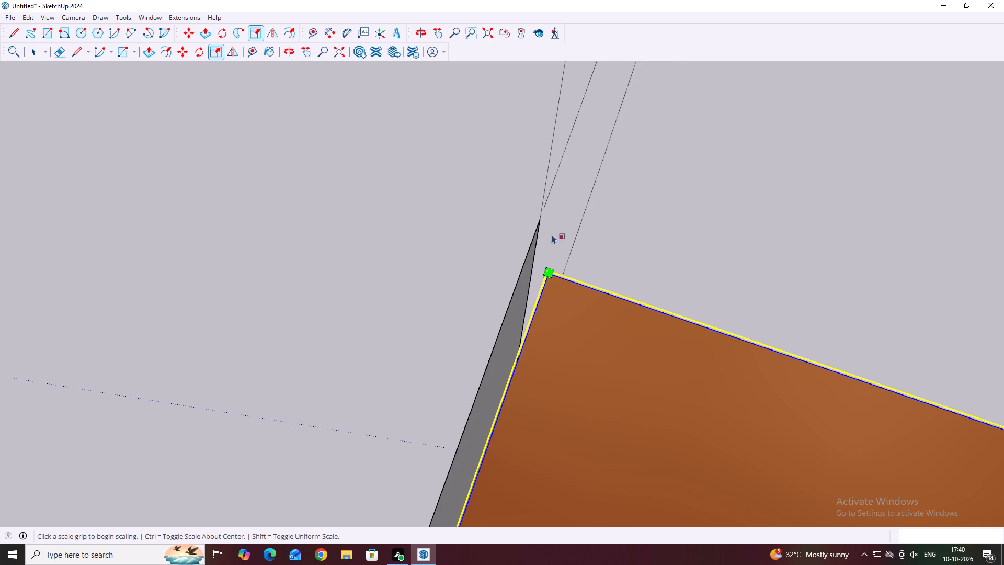
scroll(552, 234, "up", 2)
scroll(591, 267, "down", 5)
scroll(606, 287, "up", 2)
scroll(663, 304, "down", 3)
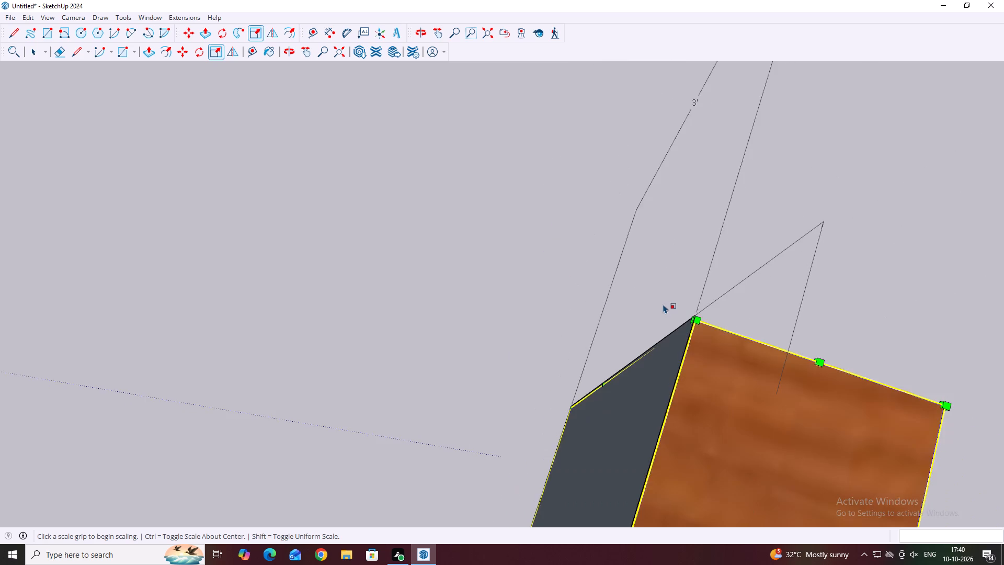
scroll(700, 319, "up", 3)
scroll(678, 324, "down", 2)
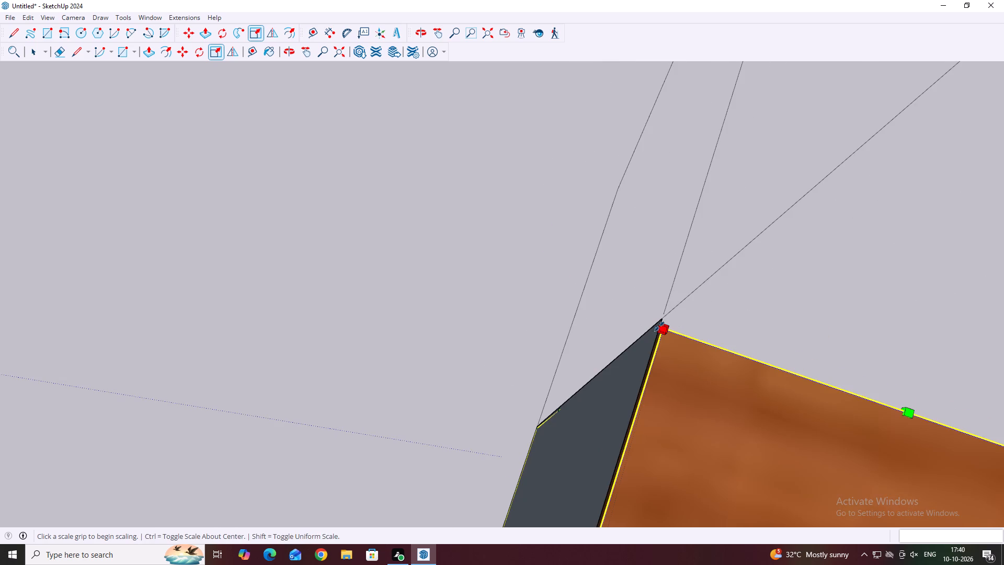
left_click(664, 330)
left_click(661, 318)
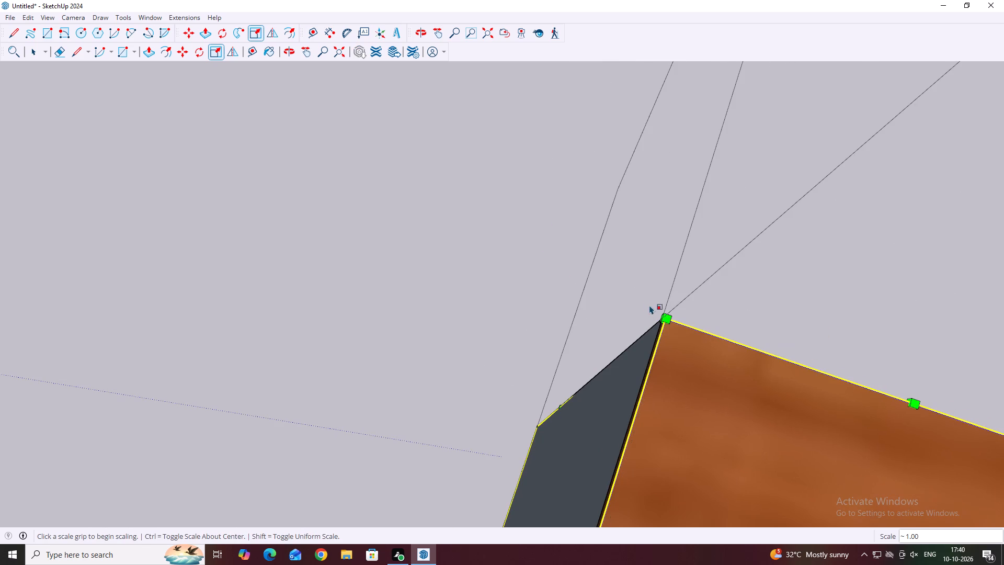
scroll(658, 326, "up", 3)
scroll(686, 306, "down", 13)
middle_click_drag(789, 299, 750, 293)
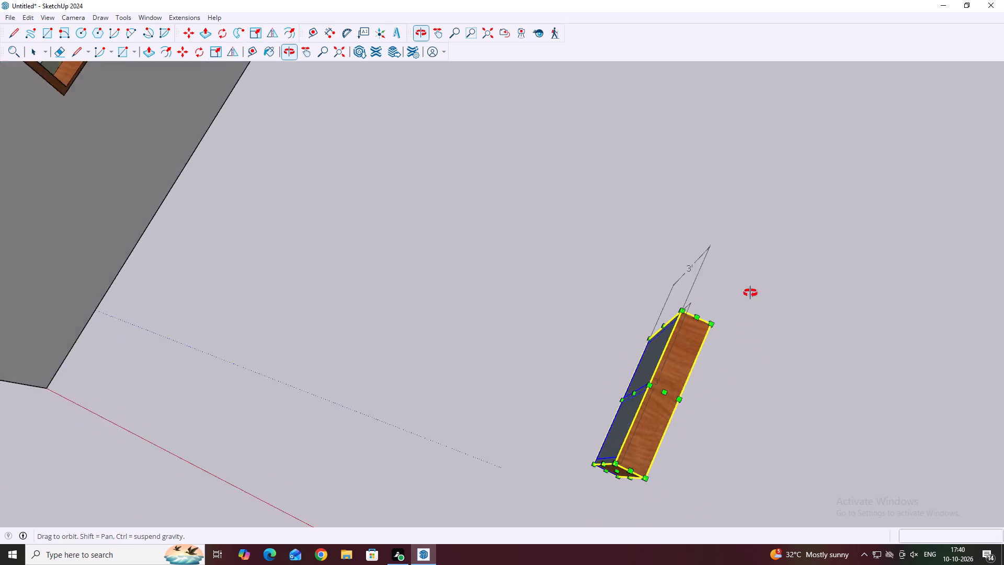
middle_click_drag(750, 293, 644, 229)
middle_click_drag(650, 337, 554, 243)
left_click(702, 265)
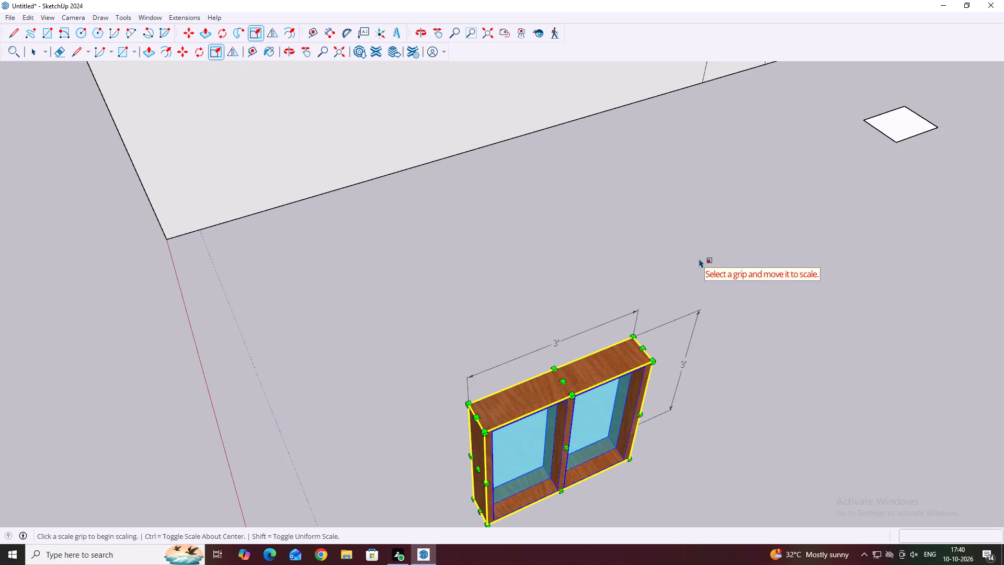
key("space")
Examine the scaled window group from the back, side and front against the reference square behind it.
left_click(715, 270)
middle_click_drag(633, 348, 698, 379)
middle_click_drag(591, 340, 723, 409)
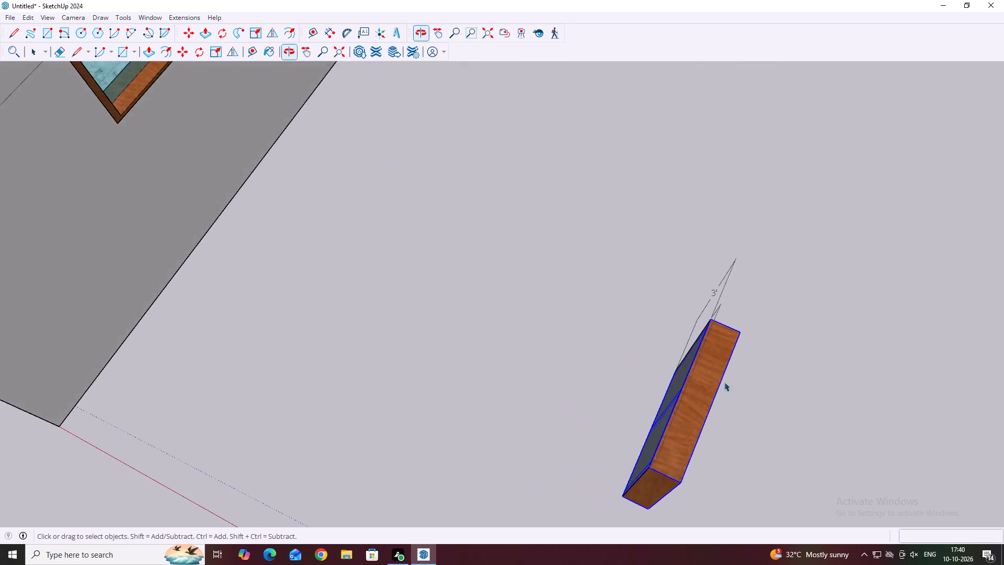
middle_click_drag(640, 335, 737, 365)
scroll(721, 262, "up", 2)
middle_click_drag(665, 308, 711, 292)
scroll(696, 277, "up", 2)
left_click(702, 275)
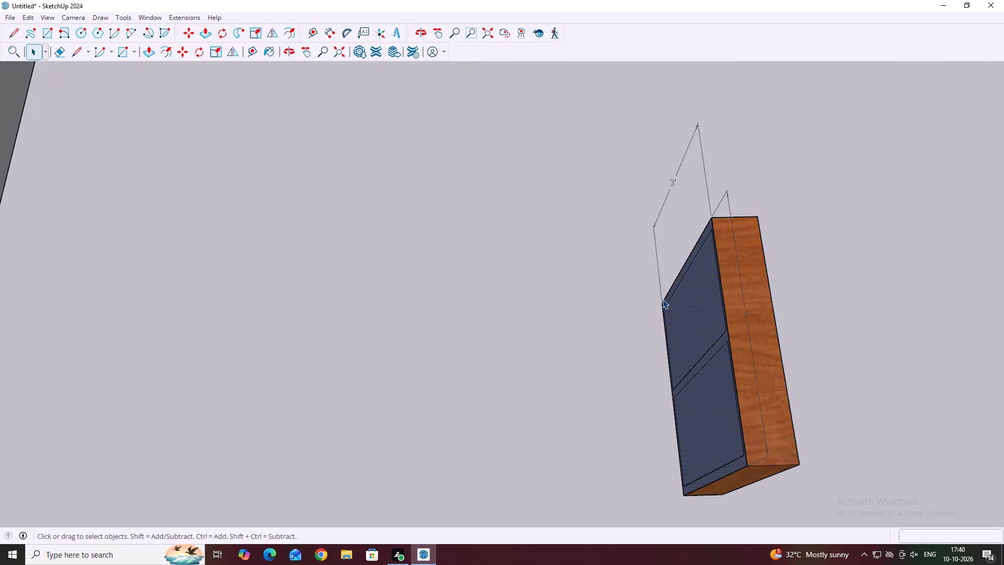
middle_click_drag(700, 314, 810, 264)
left_click_drag(660, 251, 798, 245)
key("Escape")
scroll(648, 273, "down", 6)
middle_click_drag(782, 255, 686, 298)
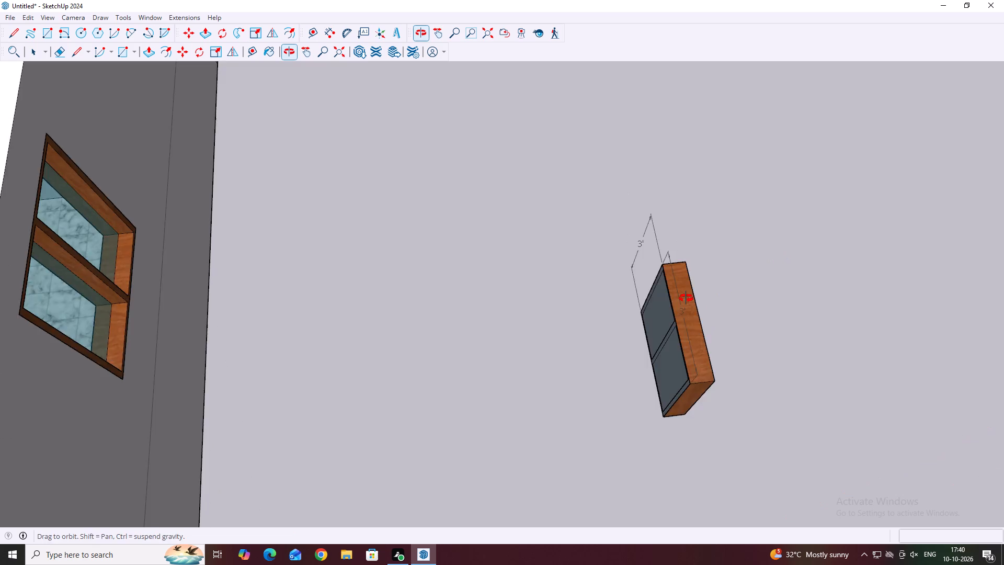
middle_click_drag(686, 298, 600, 299)
middle_click_drag(617, 327, 461, 280)
middle_click_drag(654, 343, 562, 286)
middle_click_drag(591, 335, 473, 232)
middle_click_drag(535, 322, 517, 318)
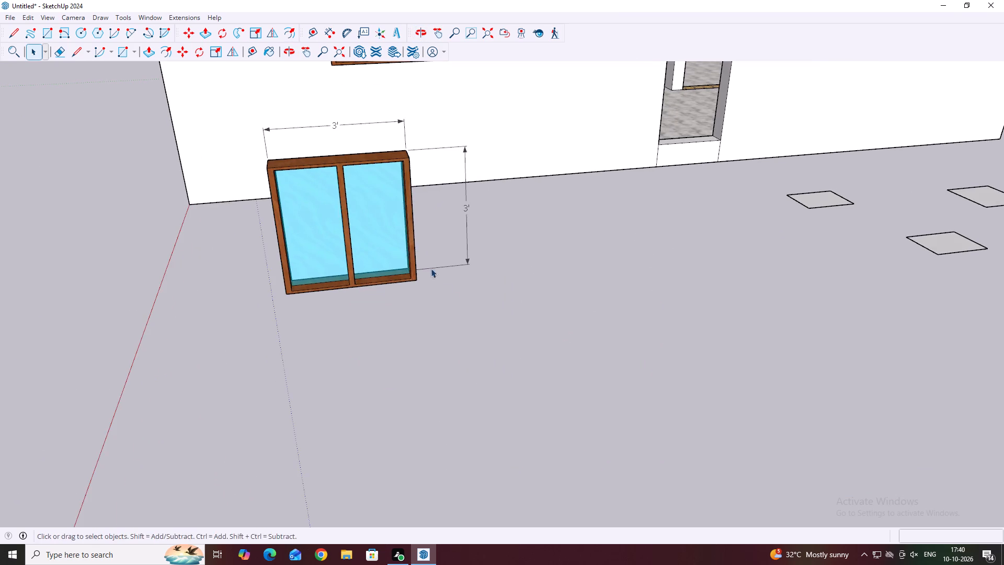
scroll(447, 289, "down", 3)
middle_click_drag(522, 268, 504, 302)
scroll(372, 258, "up", 2)
key("Escape")
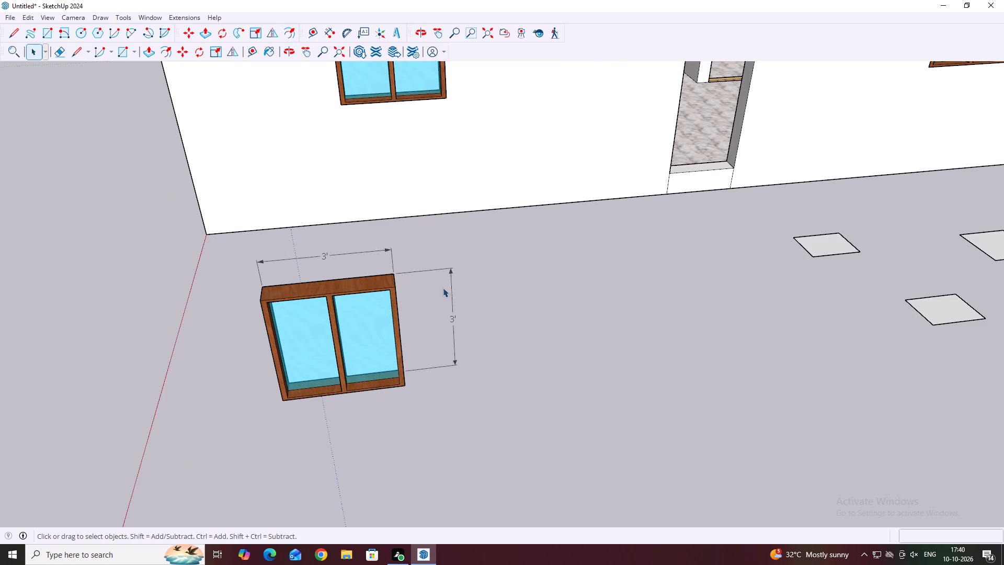
Delete the reference square's face on the back of the window group.
middle_click_drag(341, 298, 566, 365)
middle_click_drag(570, 406, 706, 395)
left_click(790, 365)
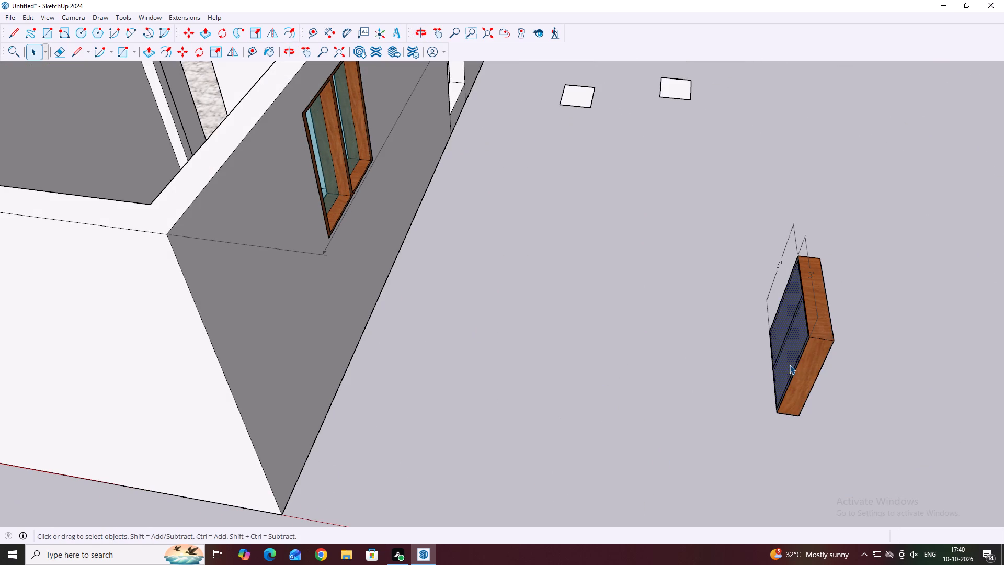
key("Delete")
Delete the two 3' dimensions beside and above the loose window group.
middle_click_drag(825, 366, 636, 321)
middle_click_drag(438, 349, 459, 345)
middle_click_drag(533, 358, 419, 334)
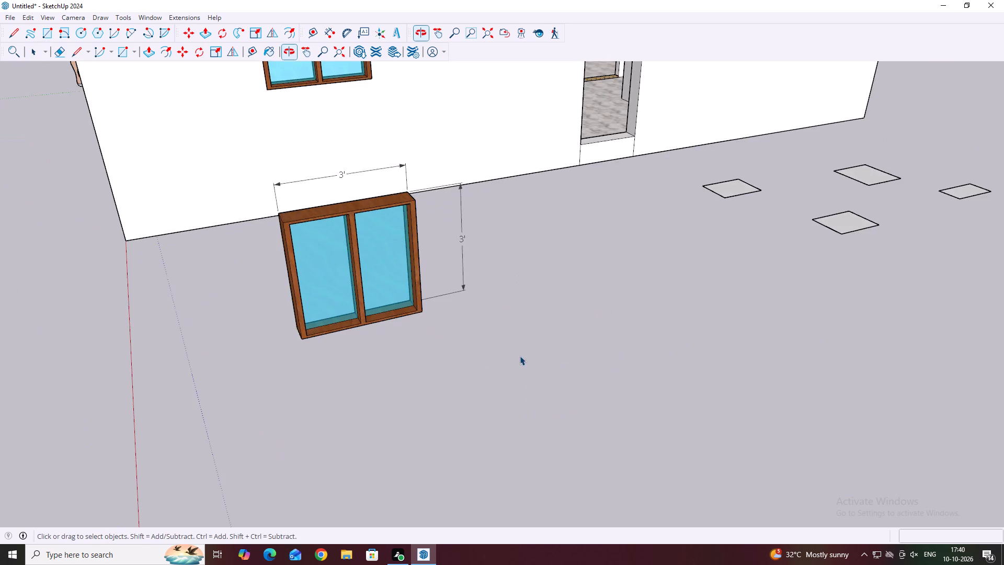
scroll(416, 312, "down", 4)
left_click_drag(456, 219, 452, 332)
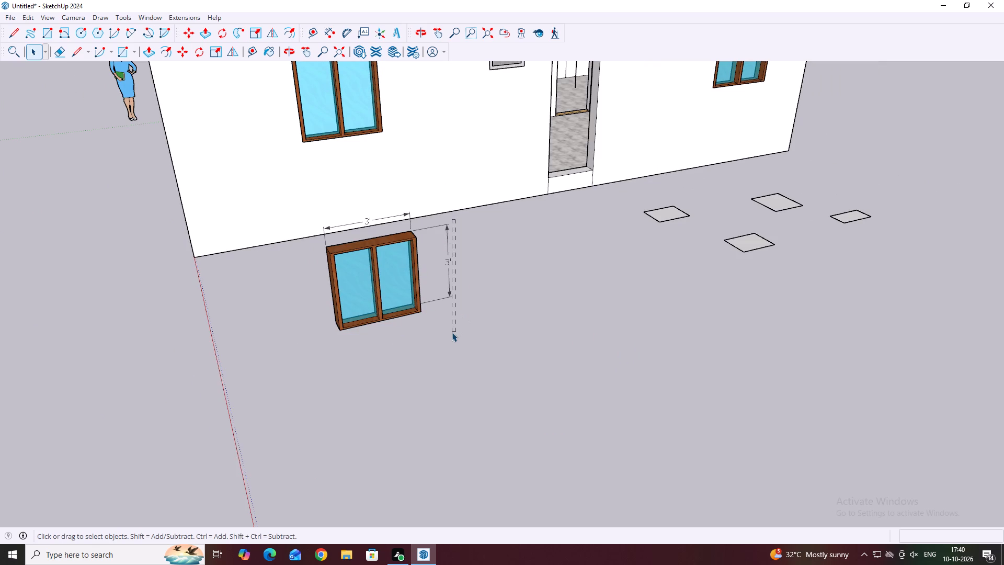
left_click_drag(452, 332, 450, 336)
key("Delete")
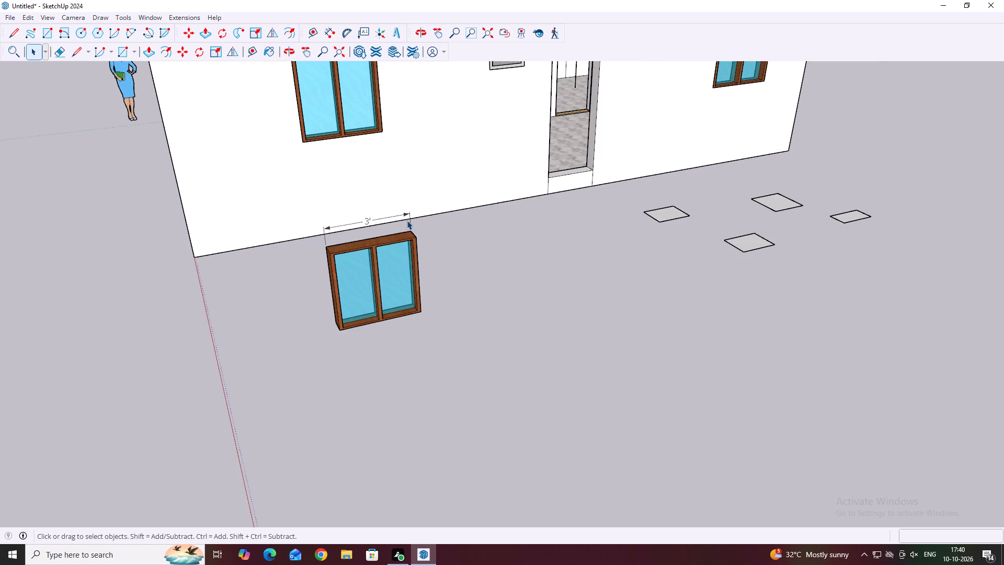
left_click(413, 223)
left_click(409, 224)
key("Delete")
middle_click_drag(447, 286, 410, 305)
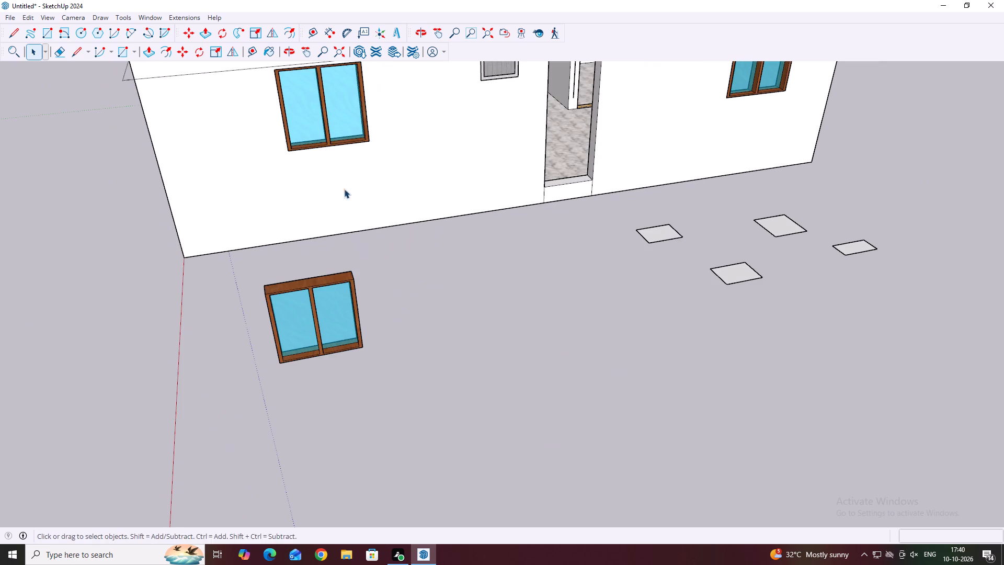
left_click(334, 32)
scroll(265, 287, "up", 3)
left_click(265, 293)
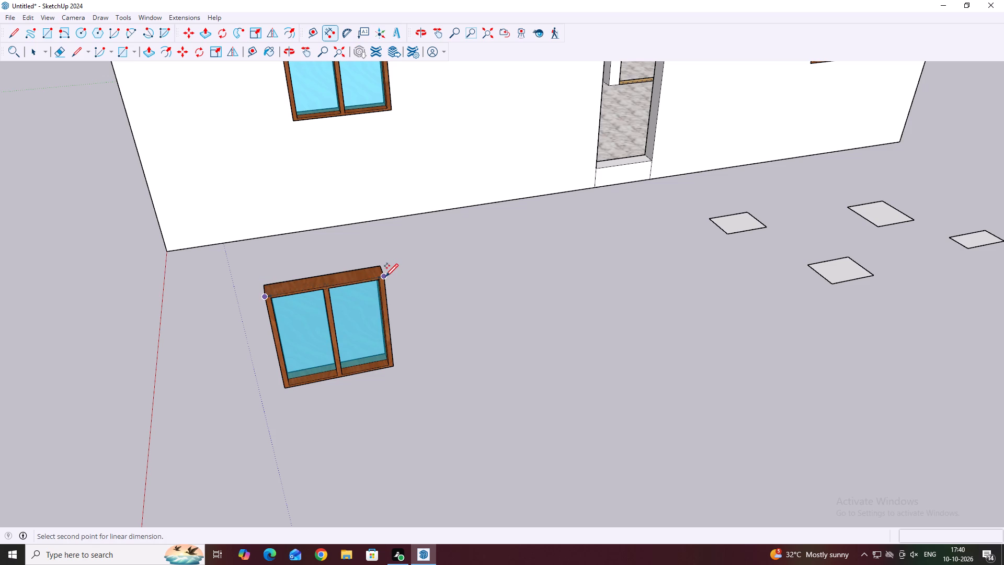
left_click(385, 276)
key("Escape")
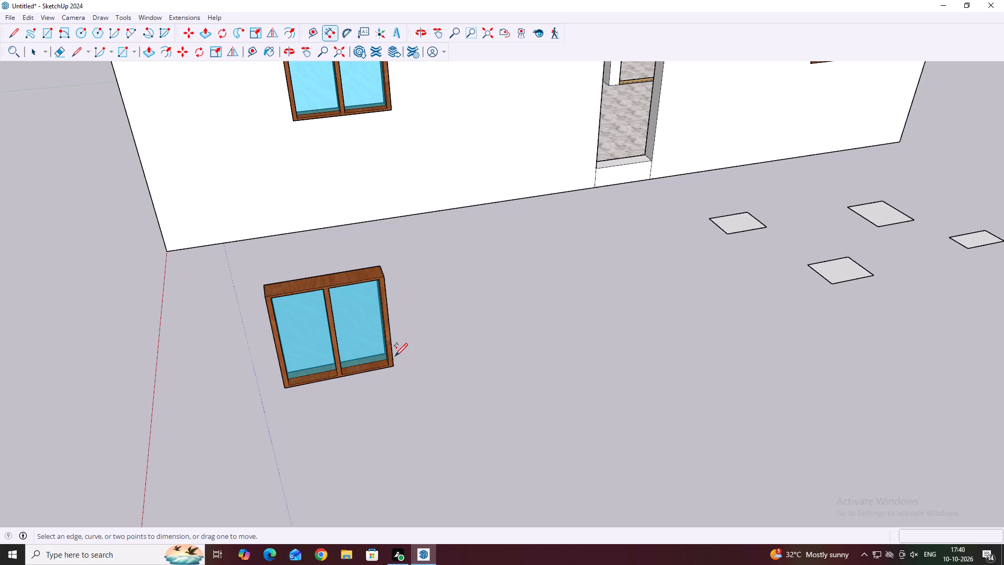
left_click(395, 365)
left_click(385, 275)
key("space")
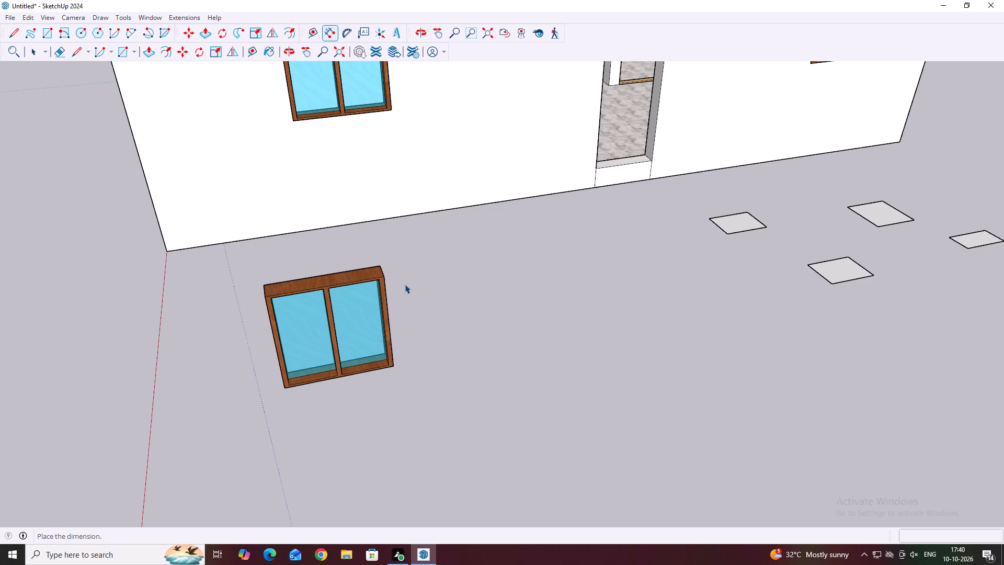
Move the window group by its upper front corner onto the matching upper corner of the exterior doorway, then deselect it.
left_click(384, 272)
left_click(368, 298)
key("m")
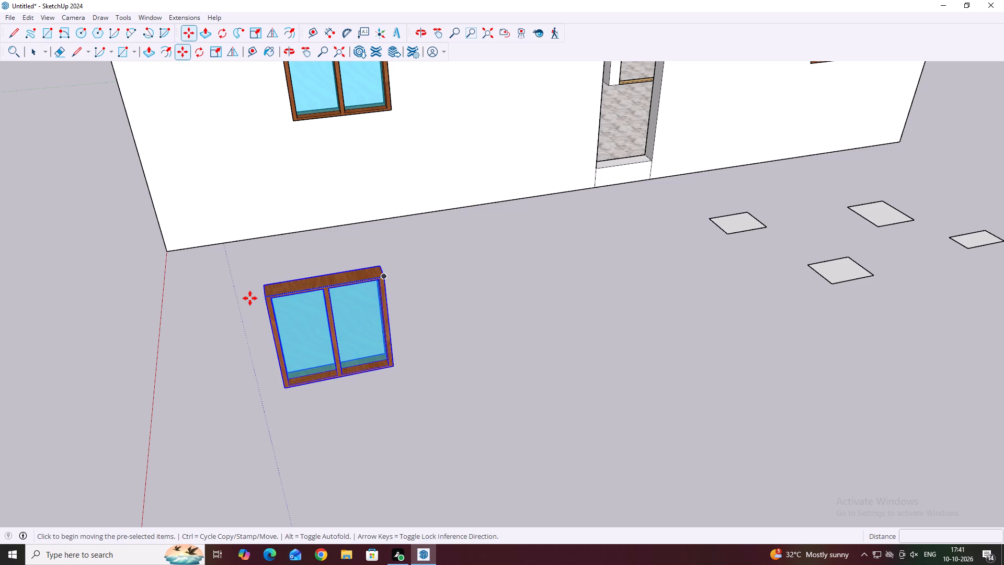
left_click(267, 297)
scroll(364, 280, "down", 6)
scroll(504, 310, "down", 3)
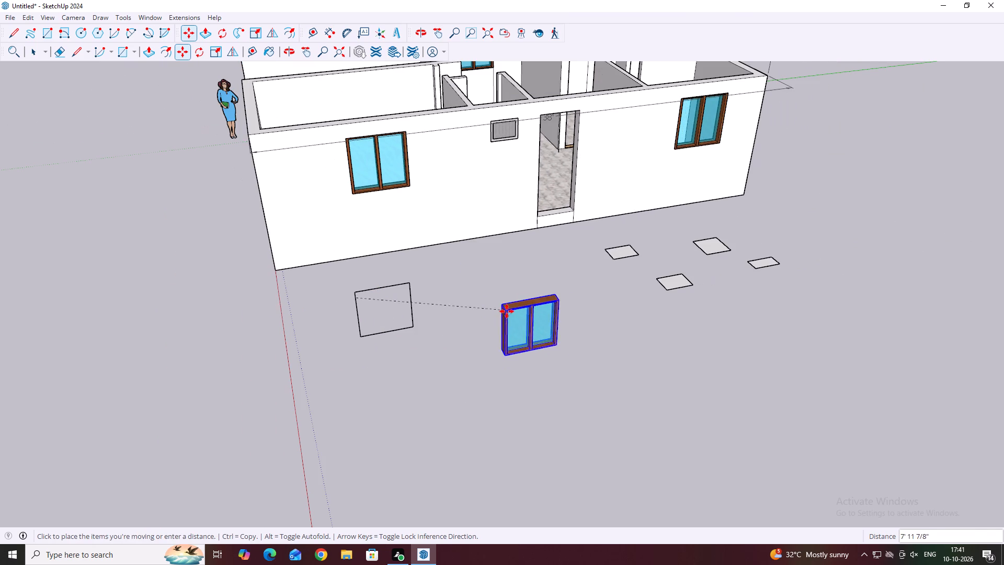
scroll(549, 122, "up", 5)
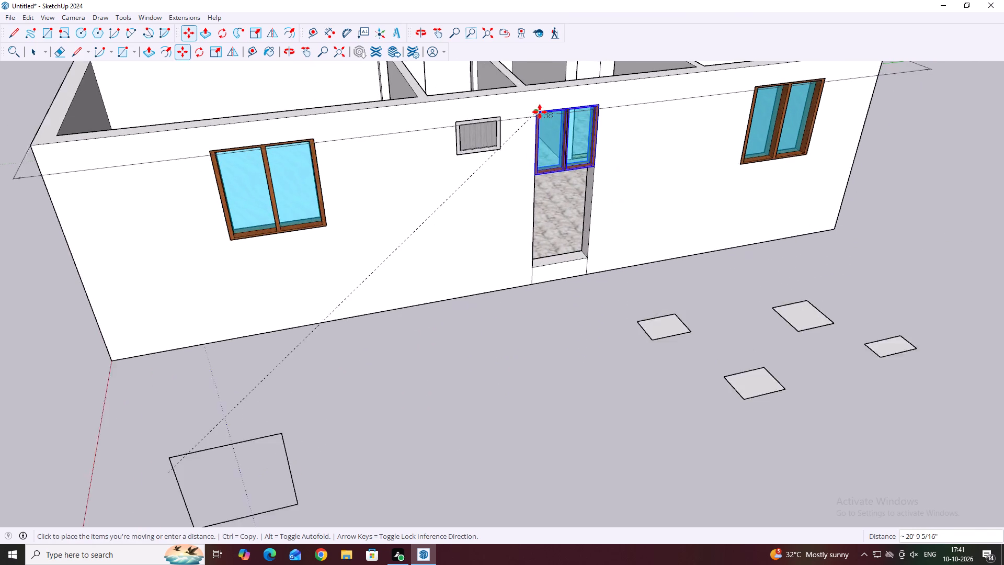
left_click(535, 112)
key("space")
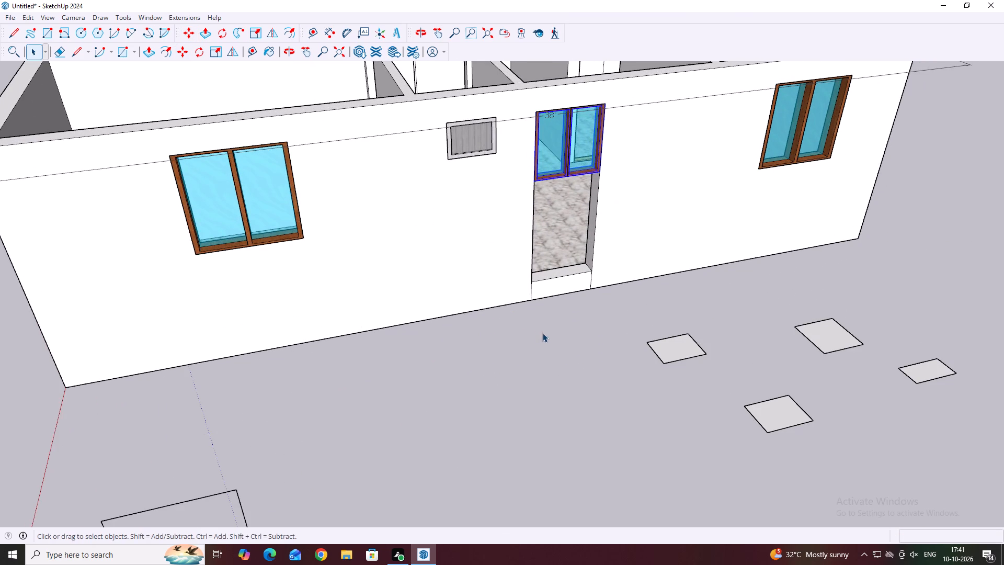
left_click(549, 381)
Push/Pull the exterior doorway's sill face up to the window's underside to fill the wall below it.
middle_click_drag(529, 272, 471, 349)
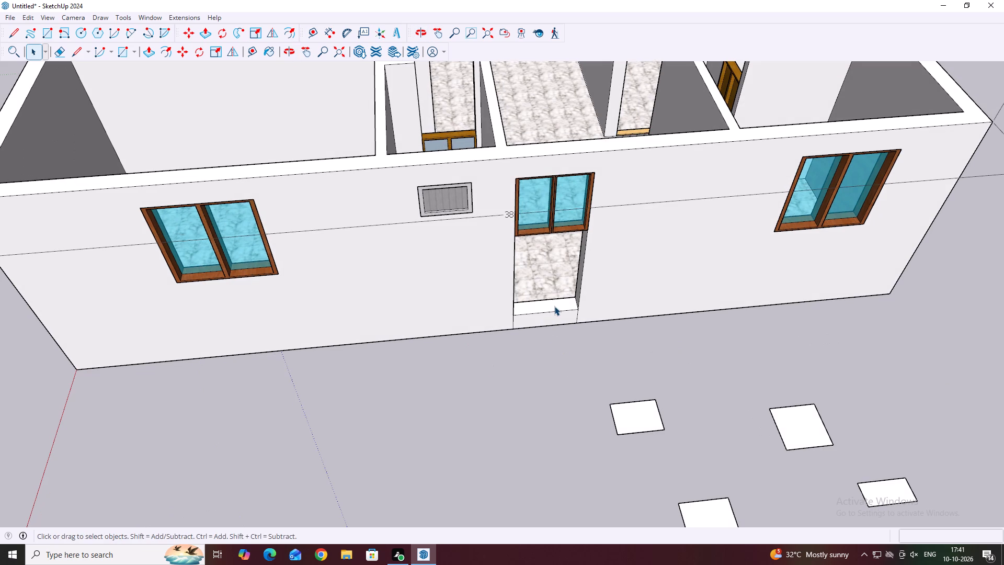
left_click(554, 306)
middle_click_drag(555, 323, 534, 352)
key("p")
left_click(549, 306)
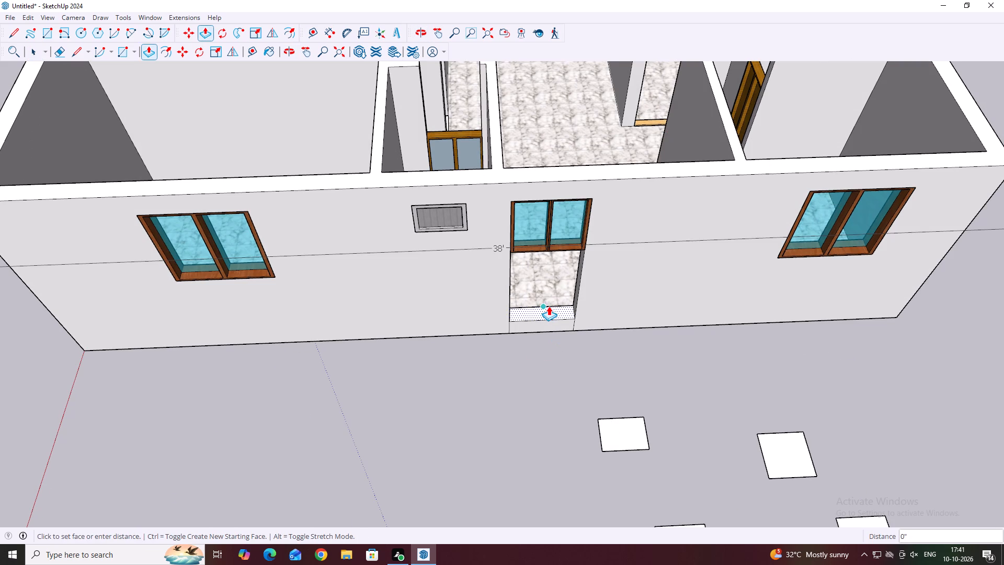
scroll(550, 244, "up", 6)
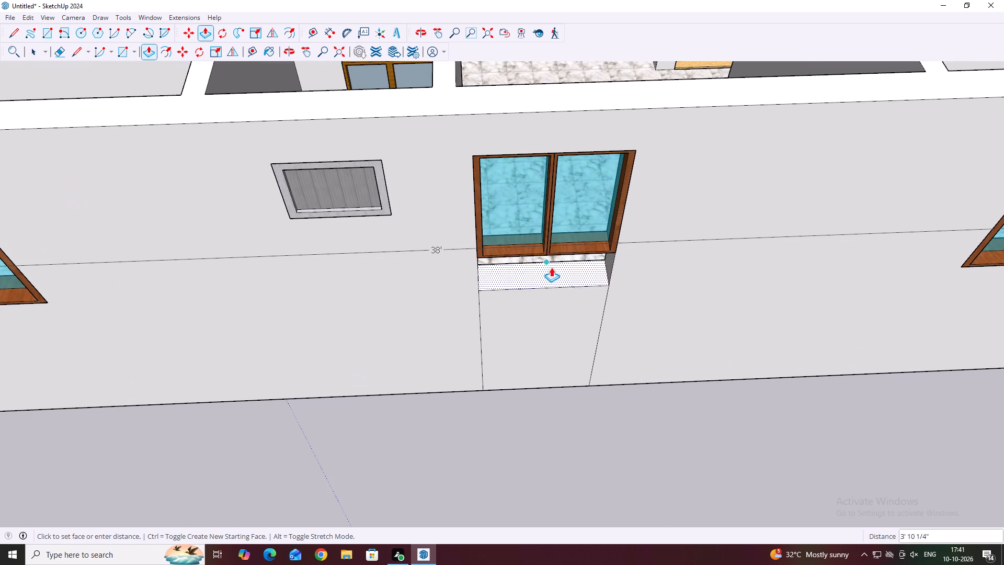
left_click(547, 250)
scroll(539, 320, "down", 6)
middle_click_drag(548, 337, 580, 393)
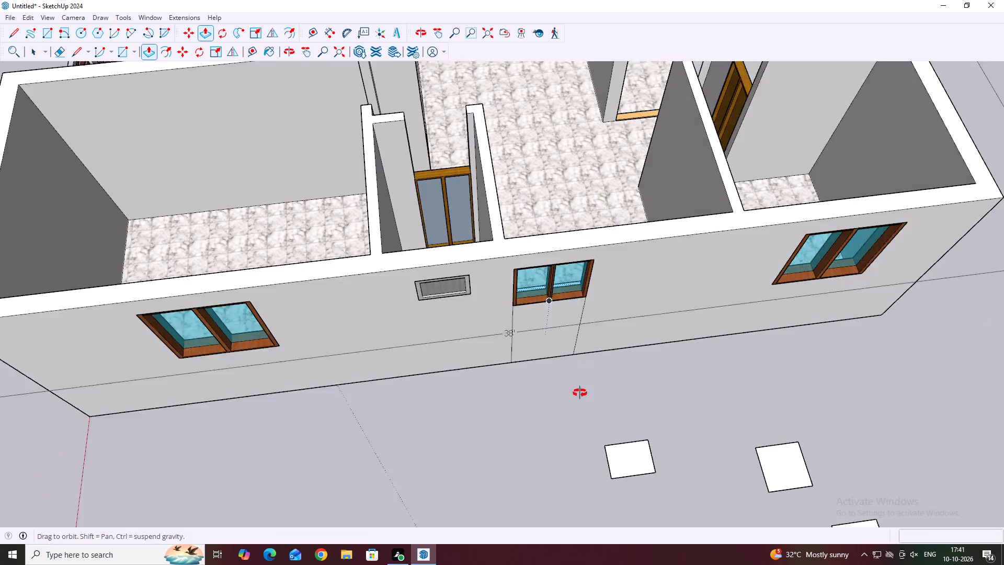
middle_click_drag(580, 393, 581, 394)
middle_click_drag(476, 300, 527, 372)
middle_click_drag(566, 284, 591, 385)
middle_click_drag(556, 336, 595, 359)
key("Escape")
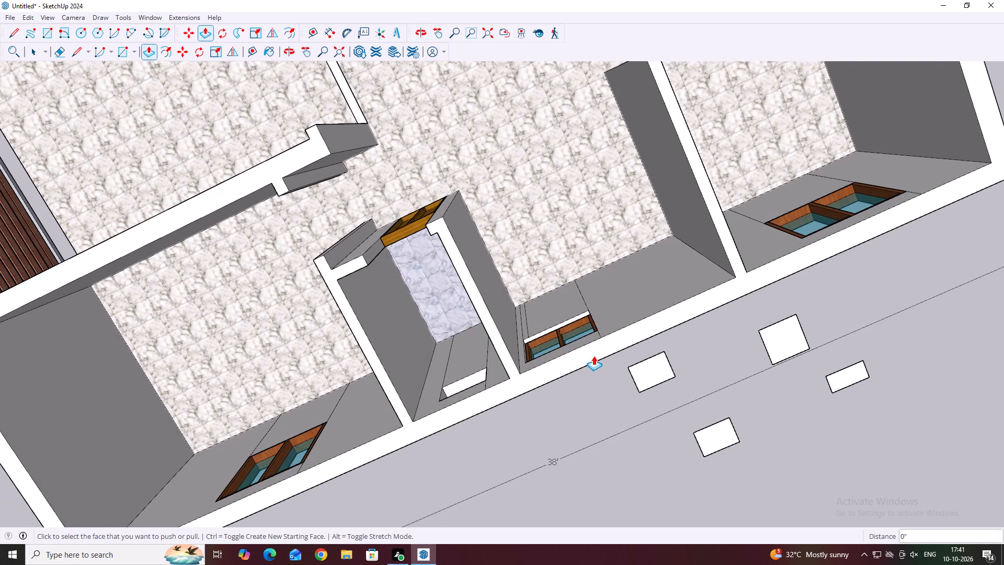
key("space")
Inspect the house's rooms, windows and doors from several sides and from above.
middle_click_drag(573, 352, 550, 334)
middle_click_drag(520, 337, 548, 337)
middle_click_drag(542, 344, 400, 188)
middle_click_drag(448, 386, 438, 320)
middle_click_drag(381, 371, 522, 238)
scroll(696, 263, "down", 6)
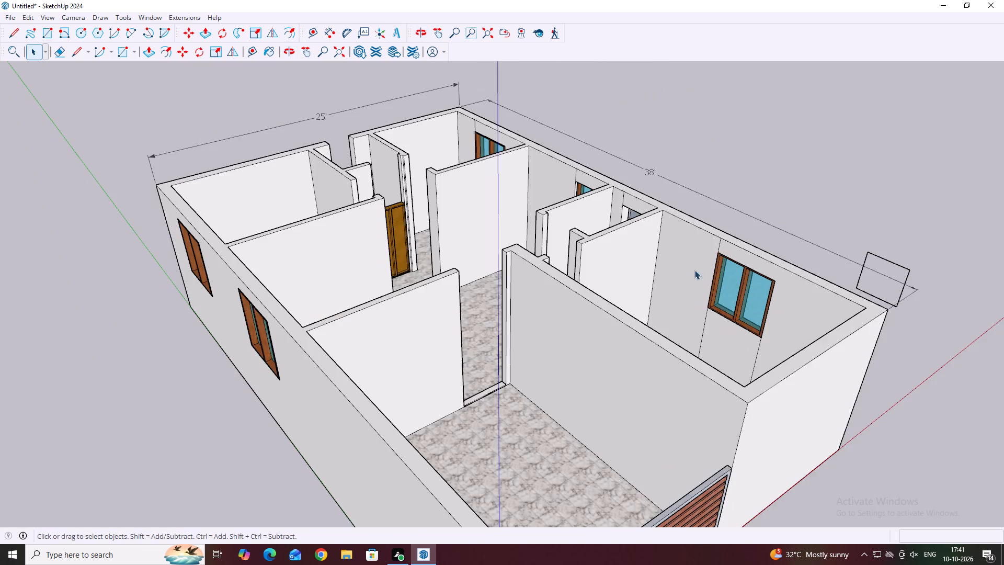
middle_click_drag(629, 267, 725, 322)
middle_click_drag(461, 257, 689, 263)
middle_click_drag(302, 204, 381, 254)
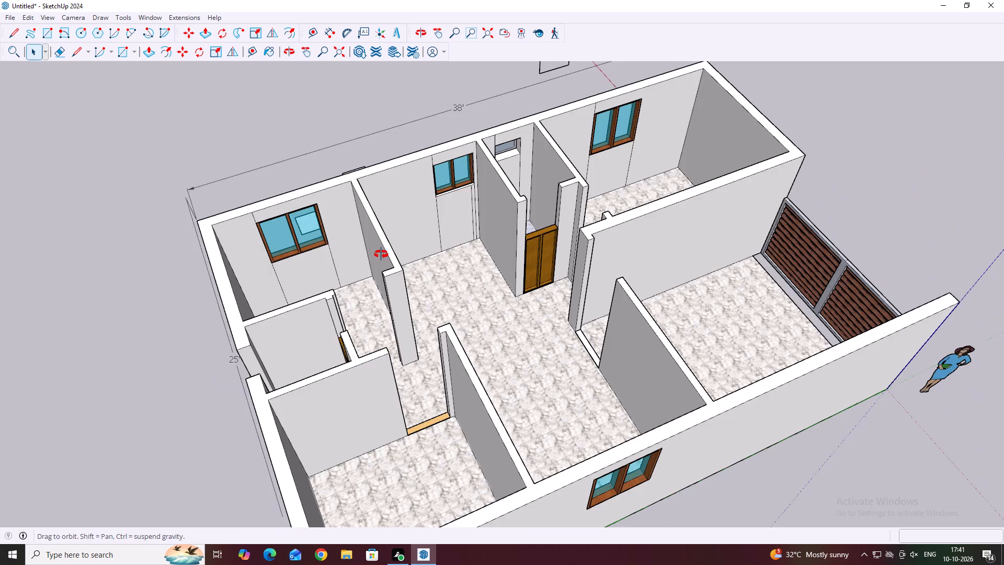
middle_click_drag(381, 254, 388, 264)
scroll(393, 266, "down", 11)
middle_click_drag(205, 266, 558, 285)
middle_click_drag(389, 334, 591, 279)
Delete the leftover reference square outline and the four loose squares lying outside the house.
scroll(600, 263, "down", 7)
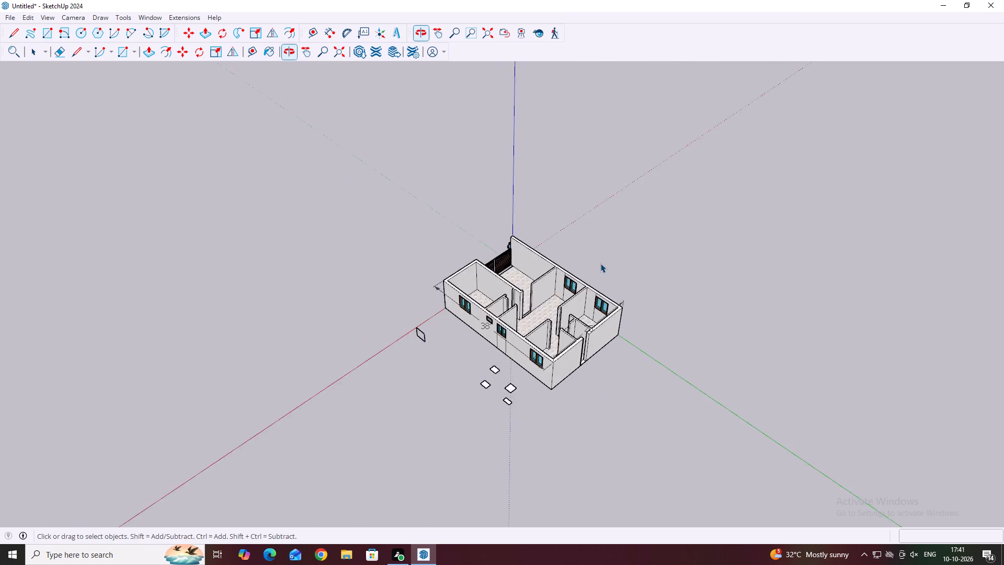
middle_click_drag(390, 369, 486, 367)
scroll(449, 354, "up", 3)
left_click_drag(421, 324, 486, 375)
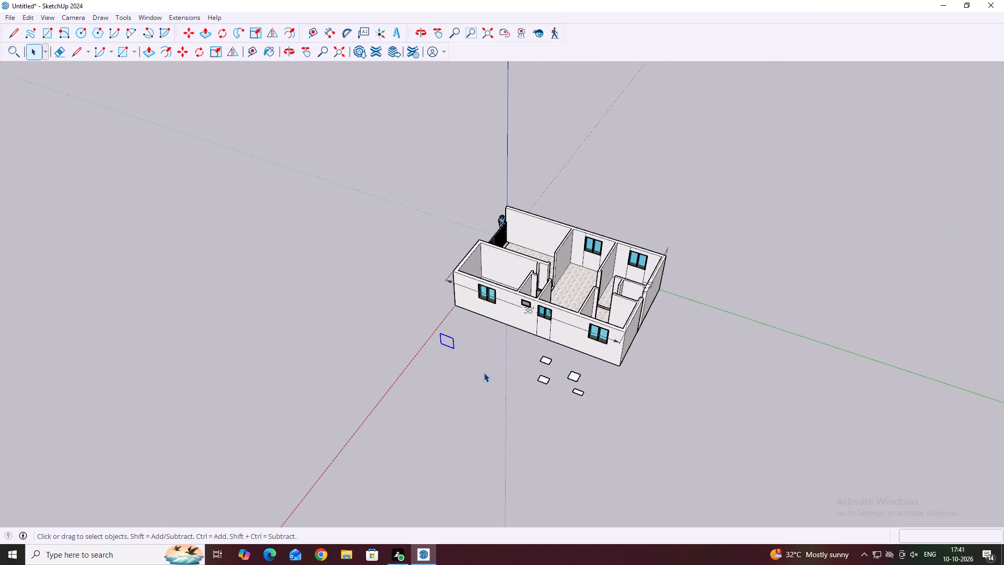
key("Delete")
left_click_drag(522, 341, 596, 426)
key("Delete")
Review the cleaned-up house model from all sides, from the front and from above.
middle_click_drag(485, 348, 602, 364)
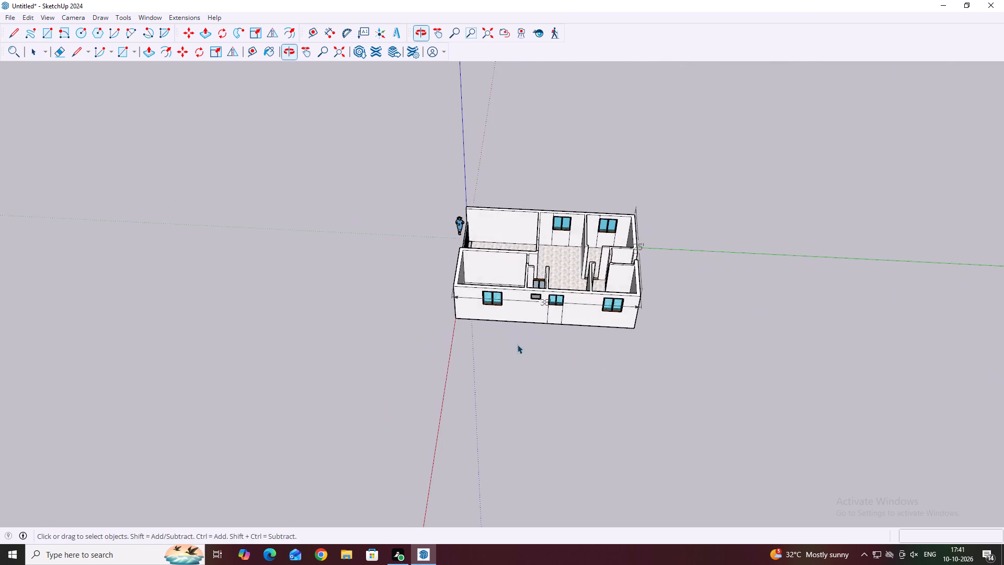
middle_click_drag(407, 344, 631, 289)
middle_click_drag(443, 288, 553, 271)
middle_click_drag(384, 309, 598, 303)
middle_click_drag(519, 255, 511, 333)
middle_click_drag(514, 278, 519, 312)
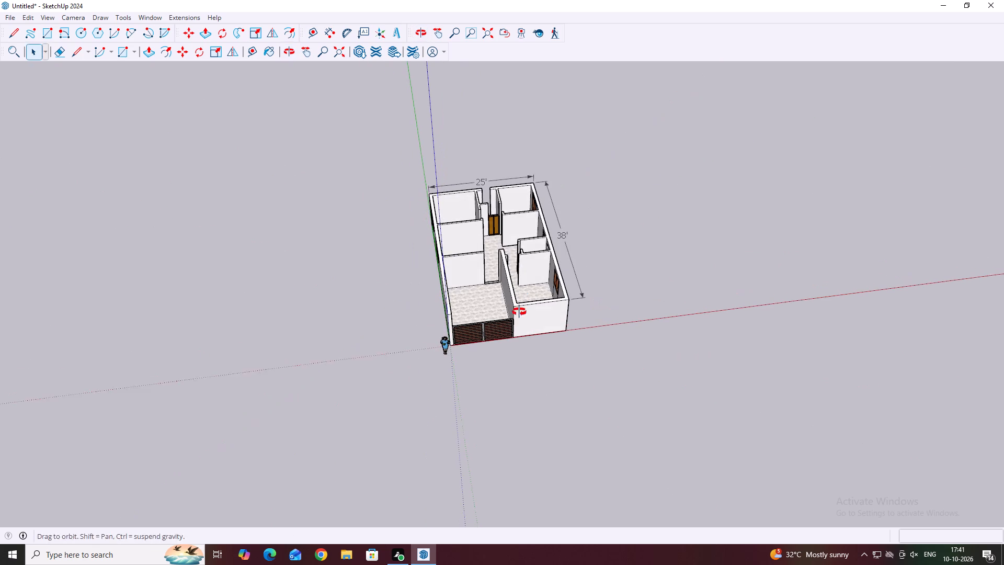
middle_click_drag(519, 312, 520, 313)
scroll(480, 298, "up", 6)
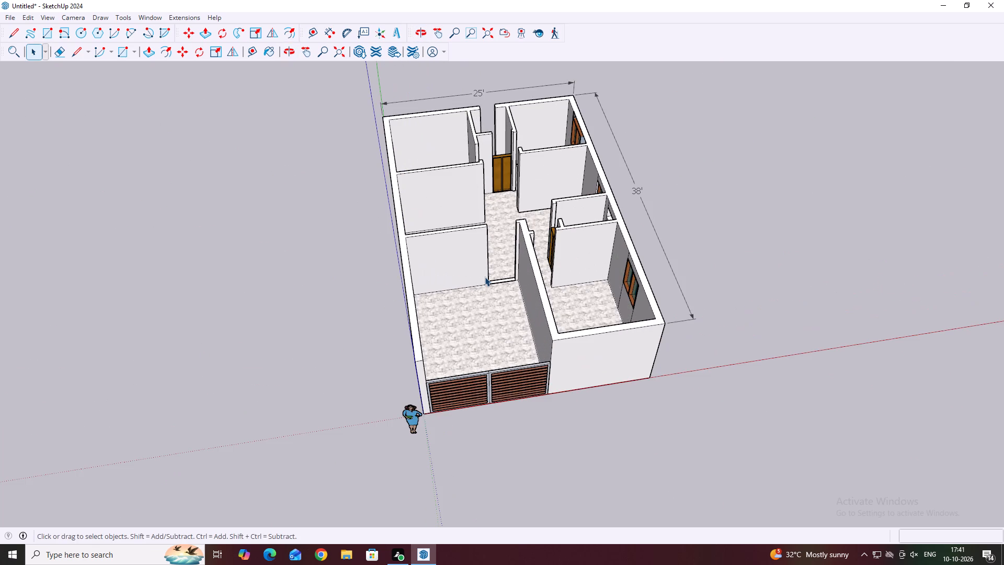
middle_click_drag(616, 269, 604, 293)
middle_click_drag(595, 385, 577, 235)
middle_click_drag(556, 342, 552, 300)
middle_click_drag(545, 254, 558, 335)
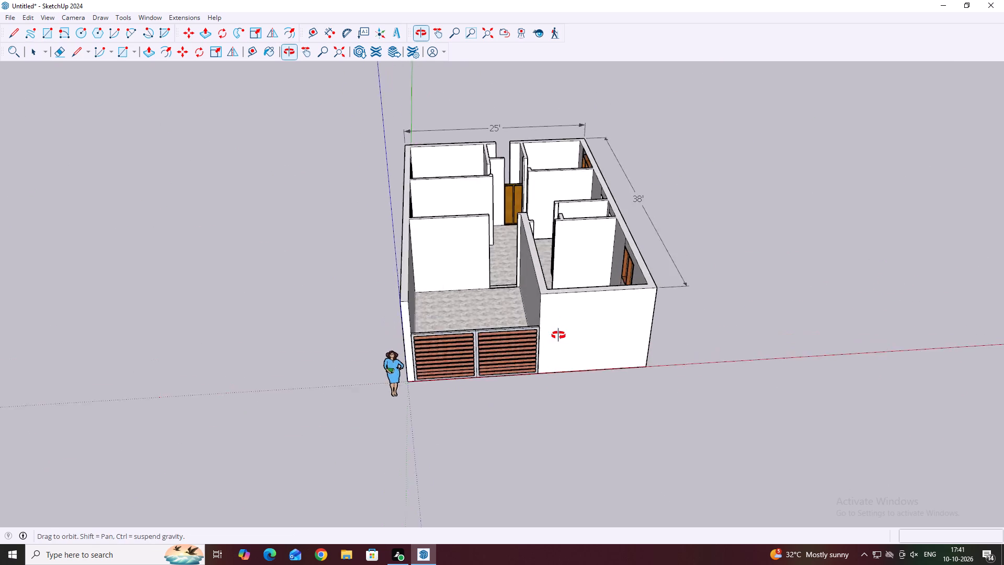
middle_click_drag(558, 335, 642, 459)
middle_click_drag(519, 350, 646, 177)
middle_click_drag(598, 285, 554, 285)
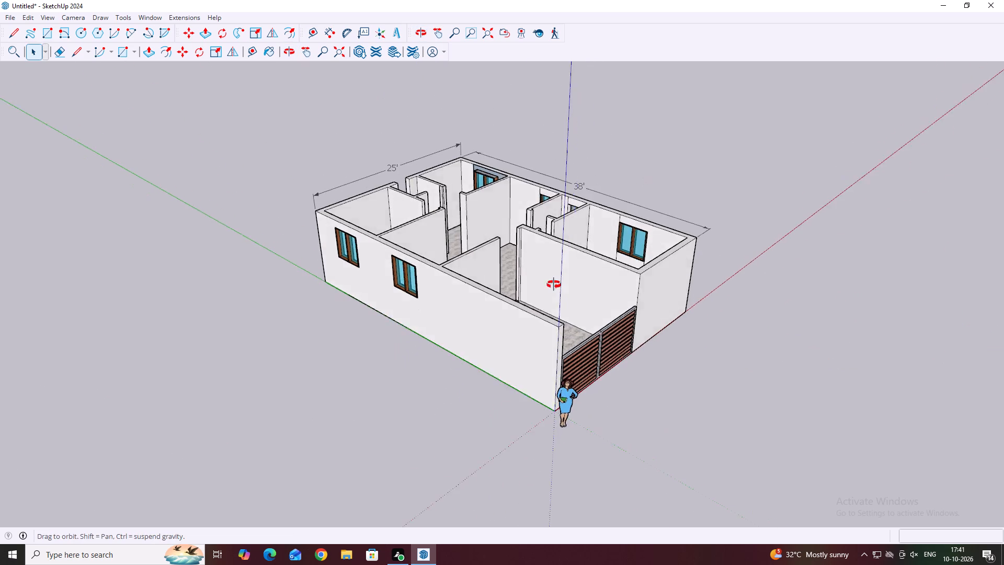
middle_click_drag(554, 285, 408, 288)
middle_click_drag(652, 290, 601, 313)
middle_click_drag(607, 235, 599, 290)
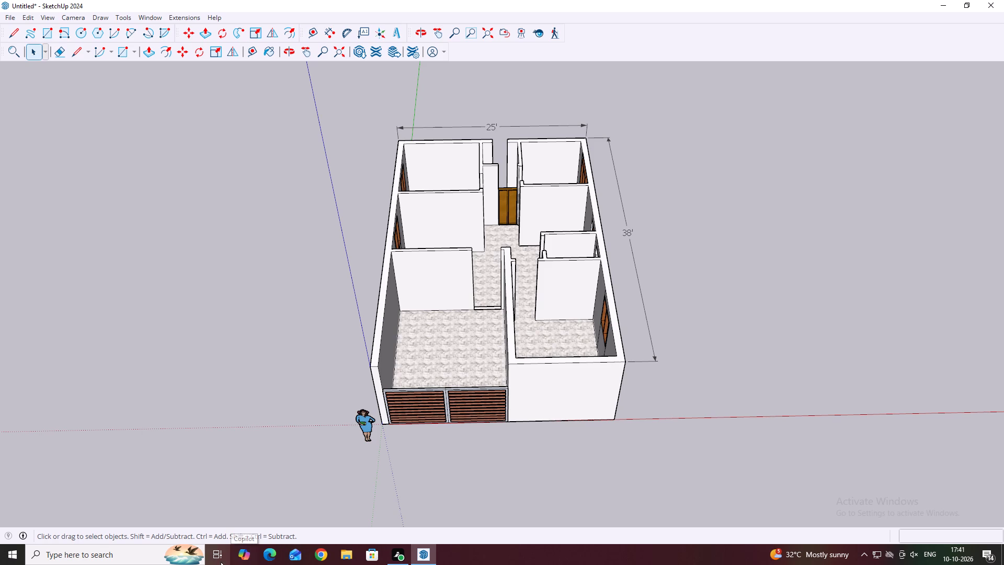
Paint the bare threshold strip of the doorway between the front room and the passage with Wood OSB.
scroll(423, 337, "up", 8)
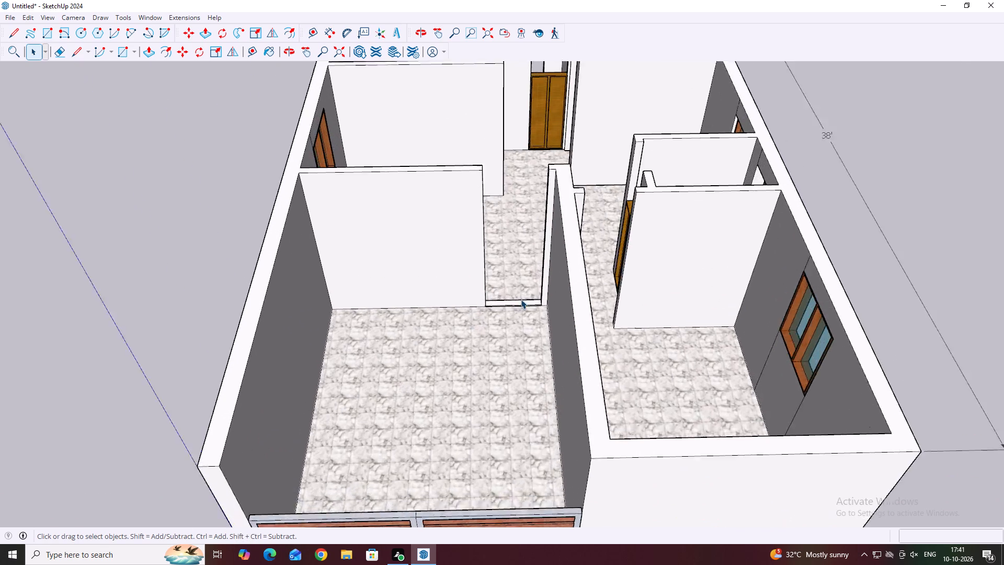
scroll(521, 299, "up", 3)
middle_click_drag(526, 309, 535, 331)
left_click(535, 314)
left_click(535, 308)
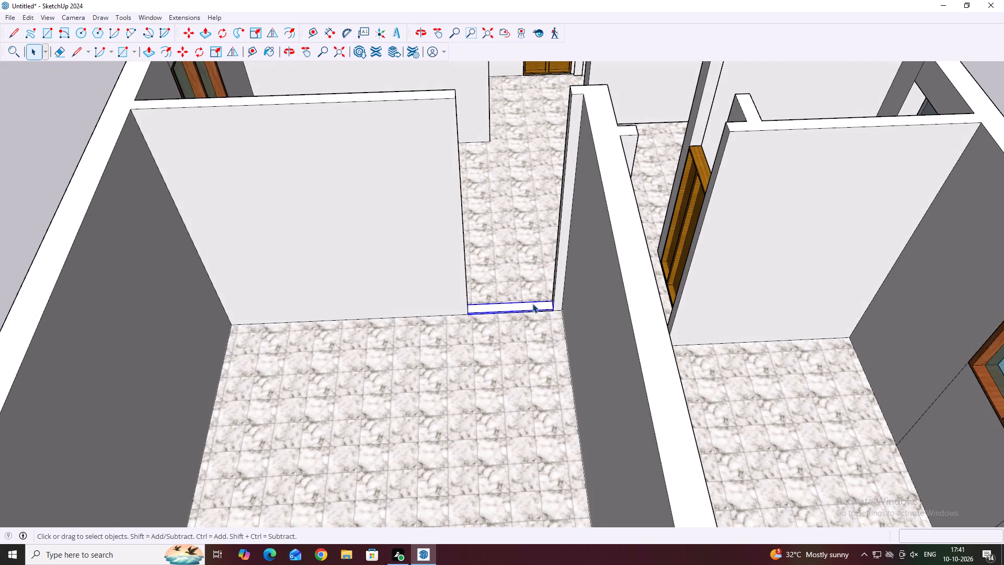
key("b")
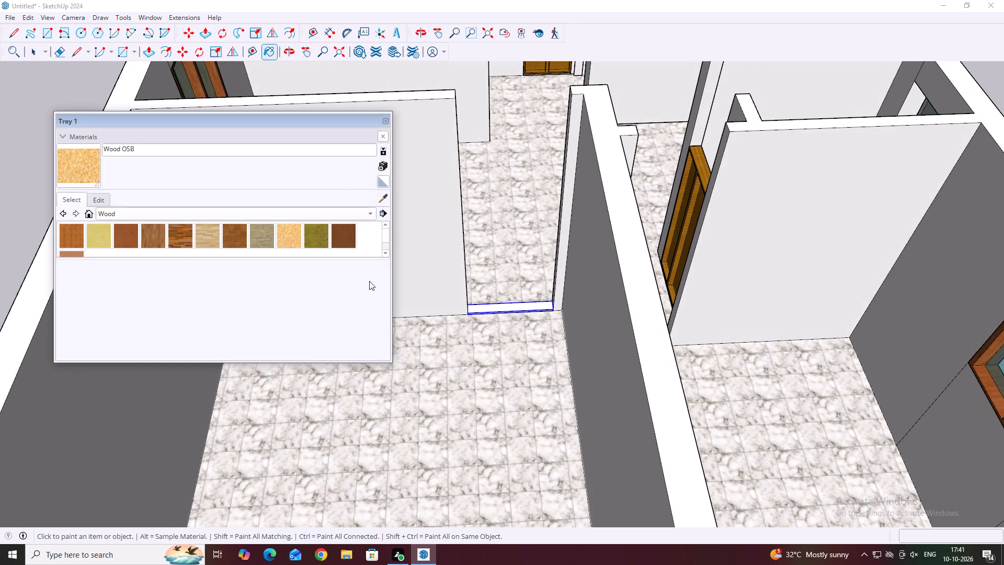
left_click(505, 310)
key("Escape")
key("space")
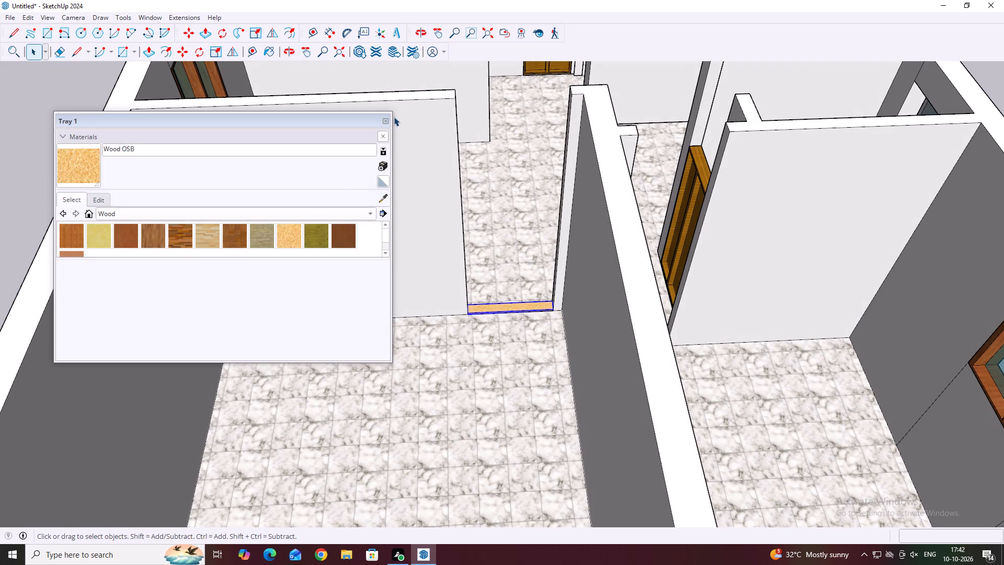
left_click(386, 122)
scroll(498, 293, "down", 4)
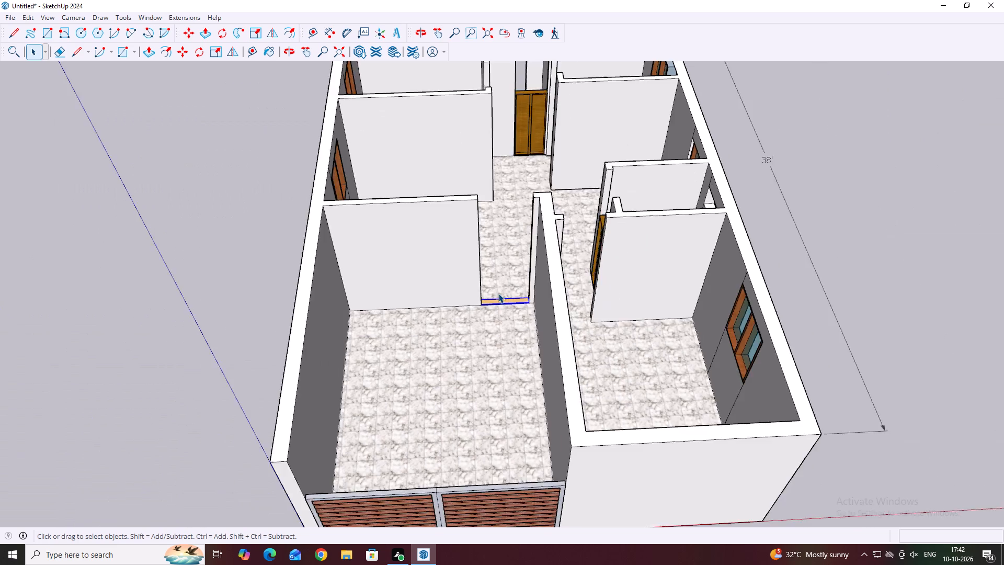
scroll(498, 293, "down", 6)
key("space")
left_click(728, 274)
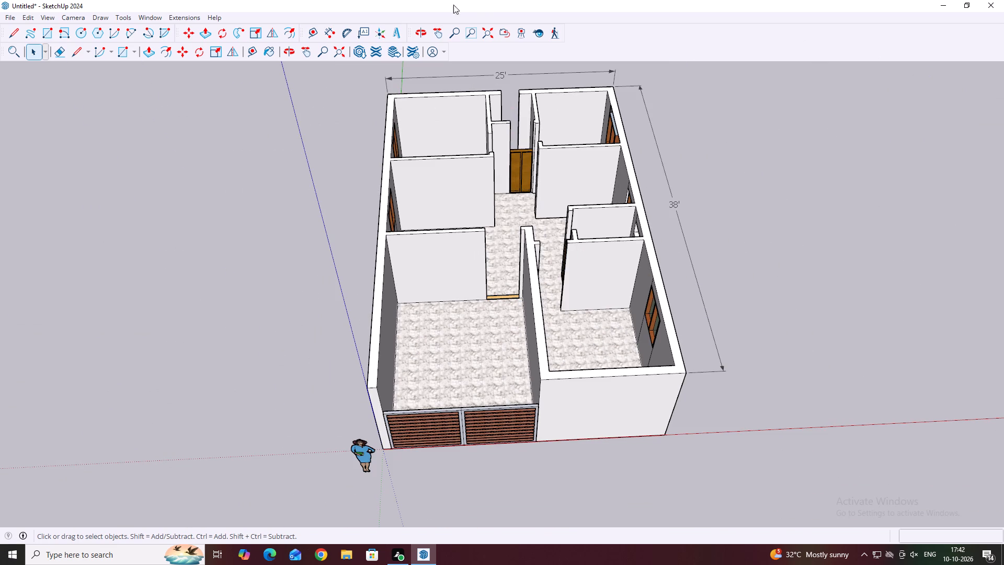
Examine the long side wall's windows and the bathroom ventilator from outside and from inside the rooms.
scroll(614, 227, "up", 4)
scroll(750, 233, "up", 1)
middle_click_drag(744, 234, 559, 195)
middle_click_drag(642, 298, 562, 229)
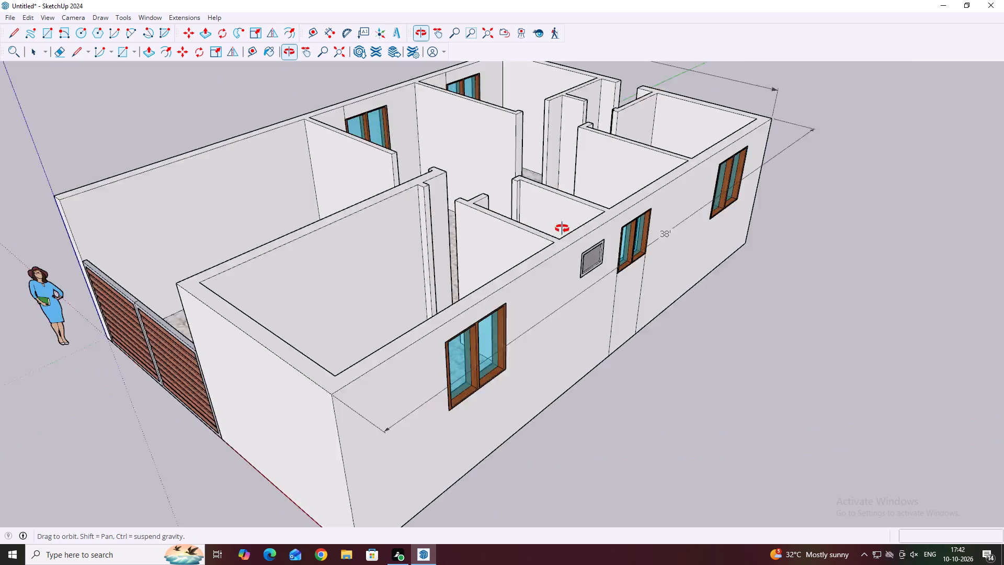
middle_click_drag(562, 229, 707, 284)
middle_click_drag(572, 223, 689, 250)
middle_click_drag(620, 224, 675, 206)
scroll(623, 179, "up", 1)
middle_click_drag(623, 179, 684, 207)
middle_click_drag(524, 186, 628, 198)
scroll(613, 180, "up", 3)
middle_click_drag(583, 182, 653, 186)
scroll(609, 165, "up", 2)
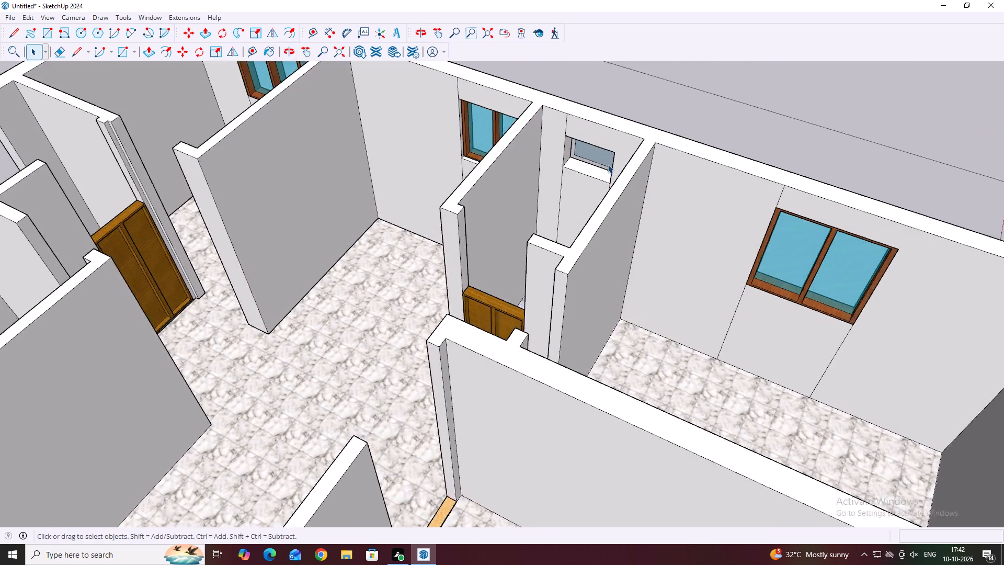
scroll(608, 164, "up", 1)
middle_click_drag(529, 179, 606, 178)
scroll(568, 140, "up", 10)
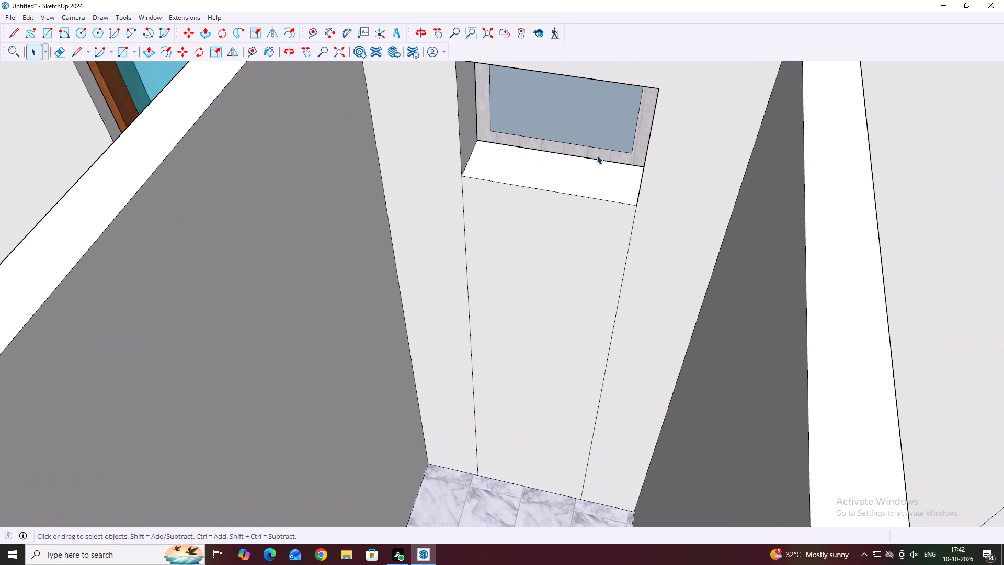
left_click(597, 155)
scroll(600, 208, "down", 13)
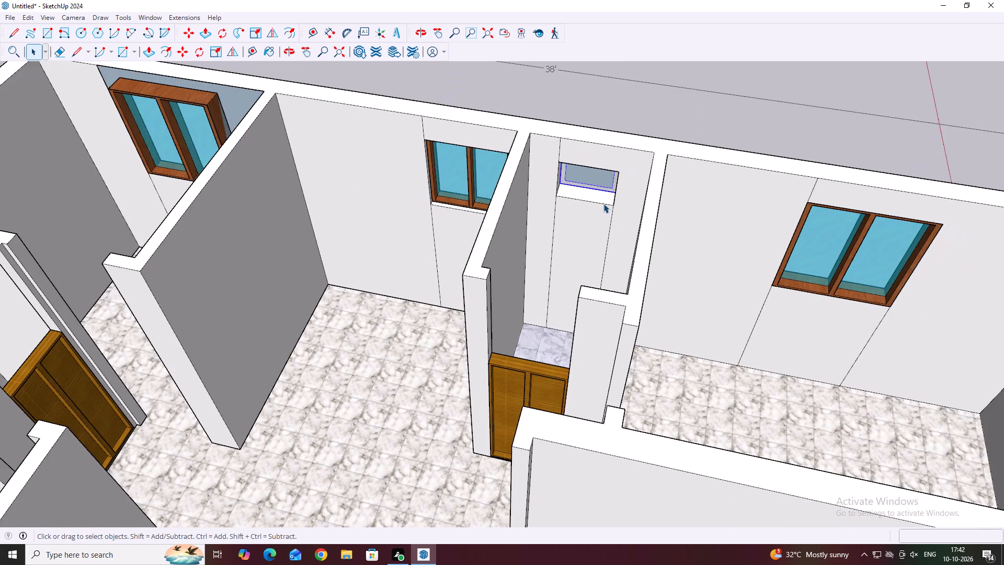
middle_click_drag(587, 270, 608, 232)
scroll(600, 220, "down", 7)
Delete the leftover seam lines above and below the ventilator on the bathroom's outer wall.
key("space")
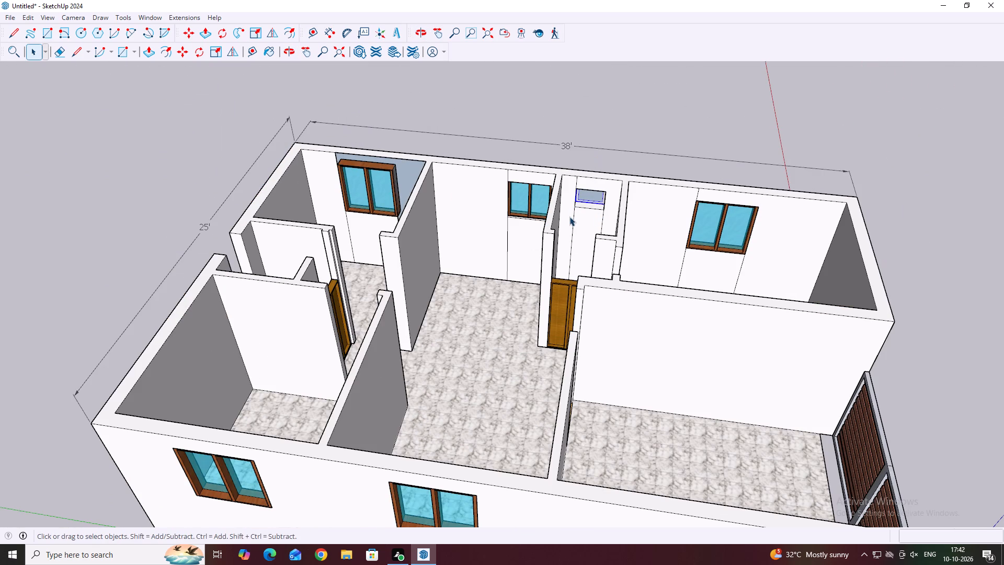
left_click(572, 223)
key("Delete")
scroll(574, 203, "up", 2)
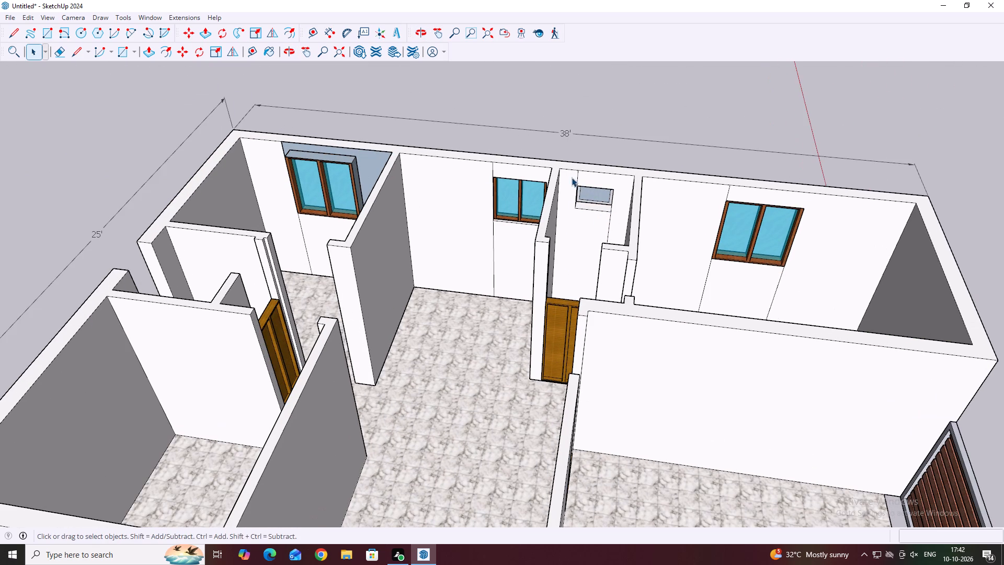
left_click(581, 176)
left_click(580, 174)
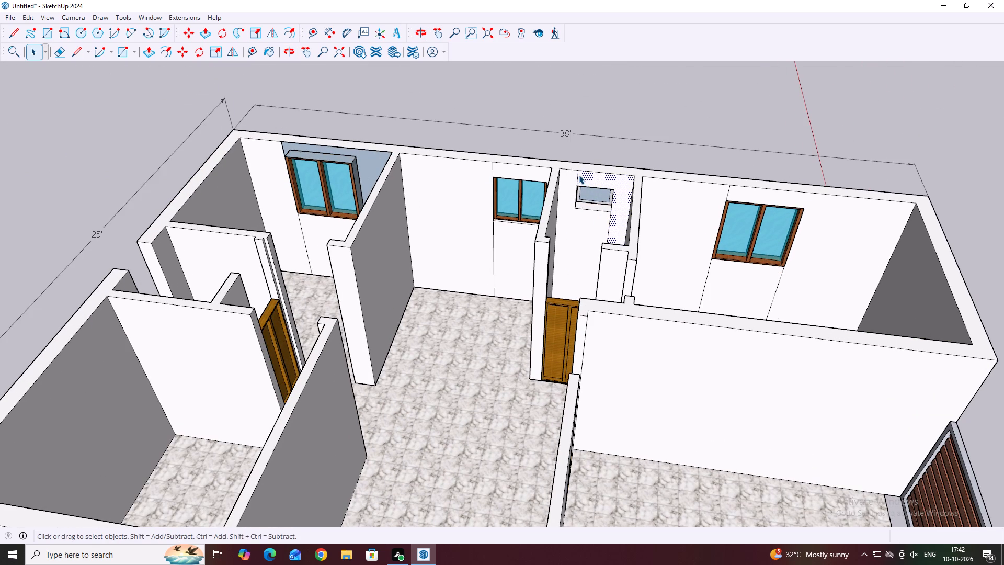
left_click(578, 175)
key("Delete")
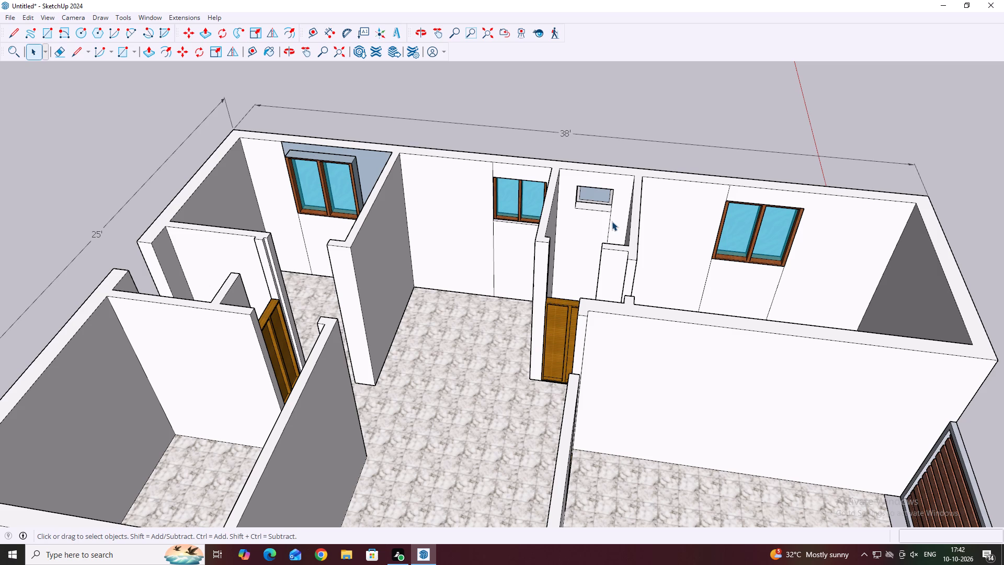
left_click(610, 221)
key("Delete")
Delete the vertical seam lines on the wall below the window in the room next to the bathroom.
middle_click_drag(543, 240, 600, 269)
scroll(519, 239, "up", 2)
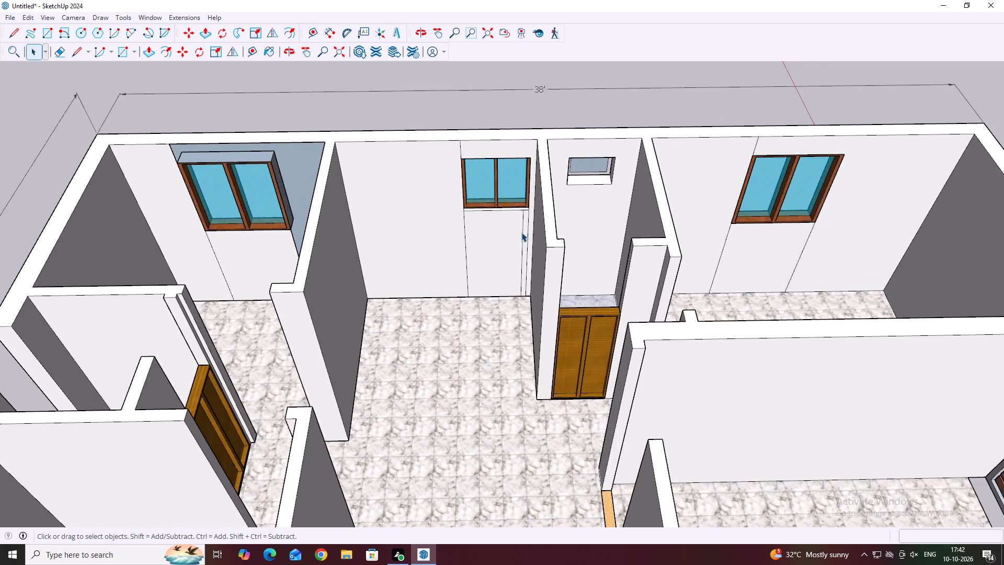
scroll(521, 232, "up", 4)
left_click(525, 223)
key("Delete")
left_click(531, 227)
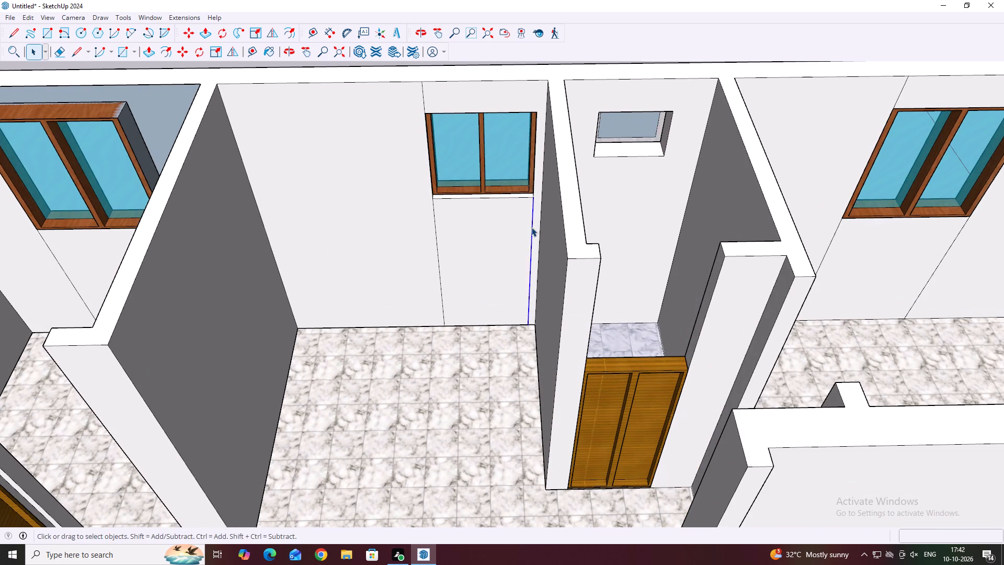
key("Delete")
left_click(435, 223)
key("Delete")
Draw a 1' line from the wall's top edge to the protruding window's upper front corner in the corner room.
scroll(591, 190, "down", 1)
middle_click_drag(595, 196, 663, 279)
middle_click_drag(297, 289, 364, 175)
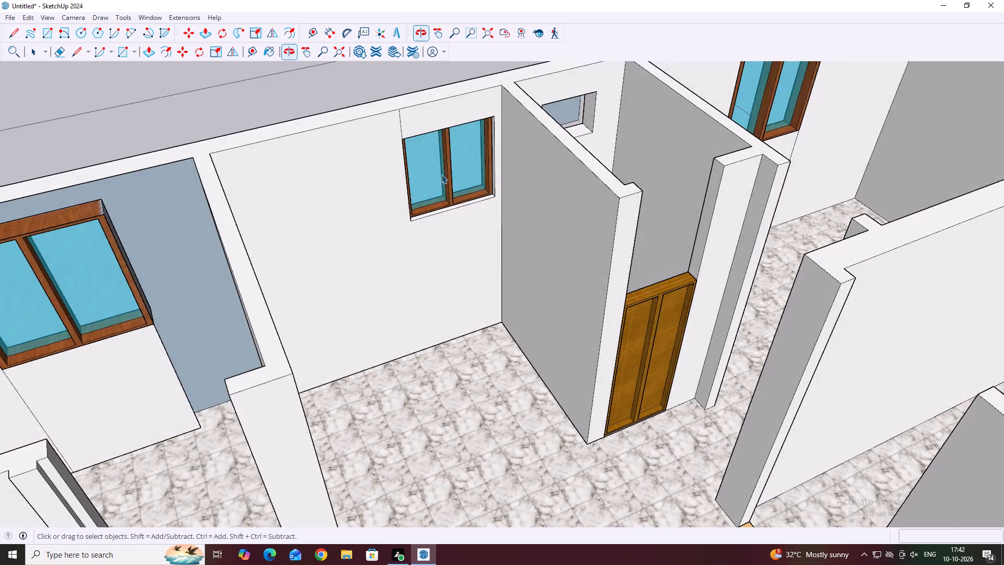
scroll(480, 183, "down", 10)
scroll(326, 215, "up", 9)
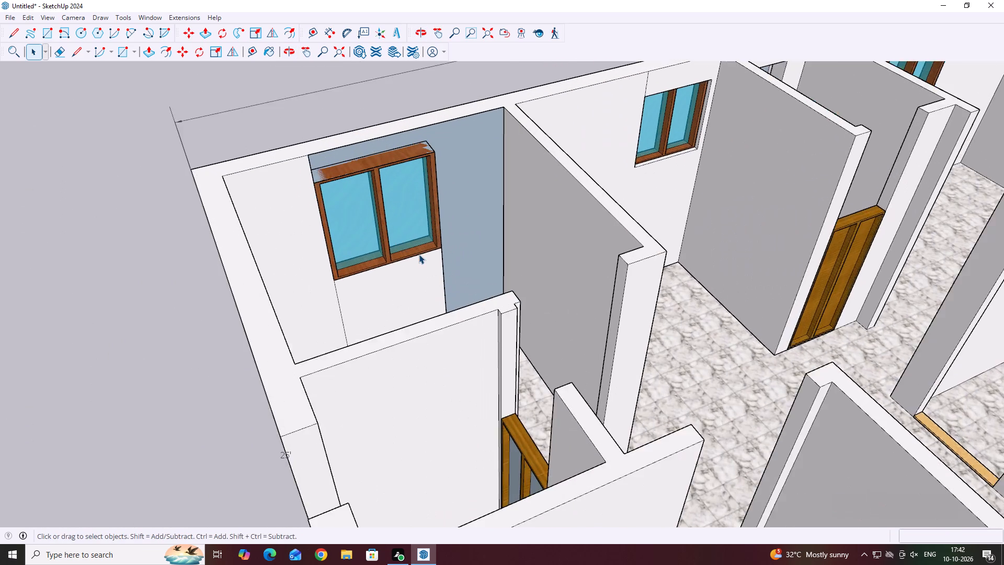
scroll(488, 235, "down", 6)
middle_click_drag(477, 194, 429, 144)
left_click(506, 182)
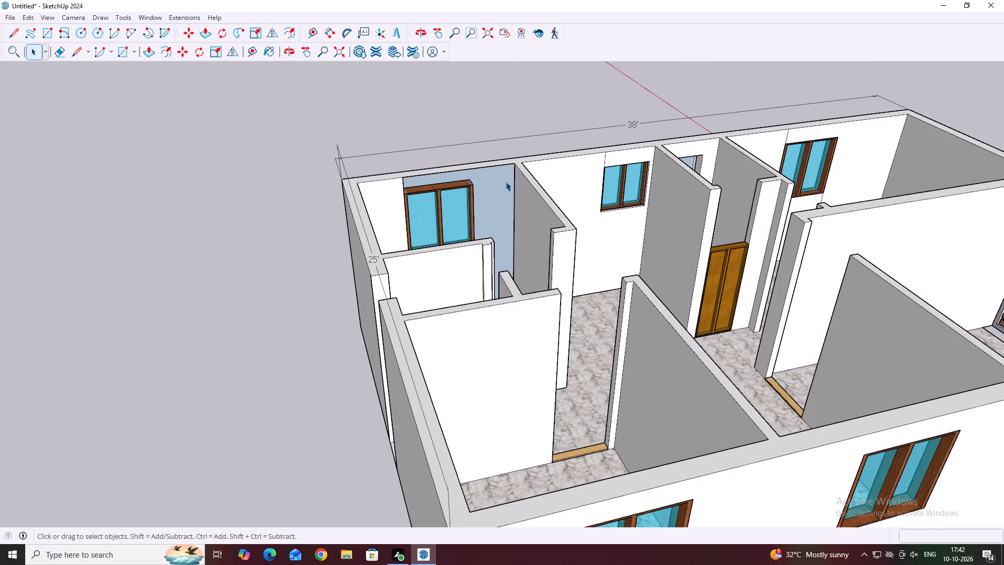
middle_click_drag(495, 189, 454, 190)
scroll(448, 193, "up", 4)
middle_click_drag(432, 188, 406, 172)
scroll(413, 175, "up", 3)
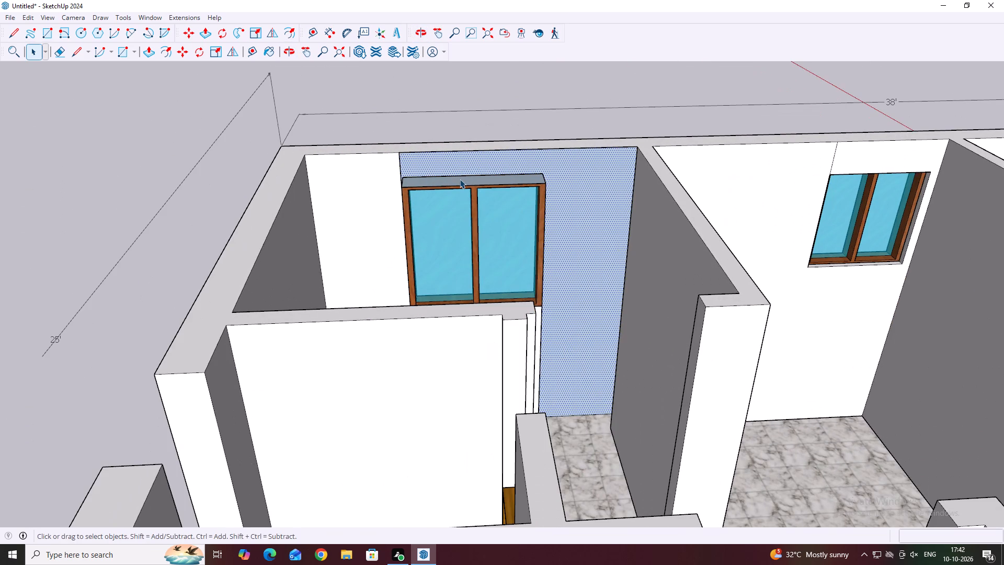
key("l")
scroll(410, 177, "up", 8)
middle_click_drag(397, 166, 452, 161)
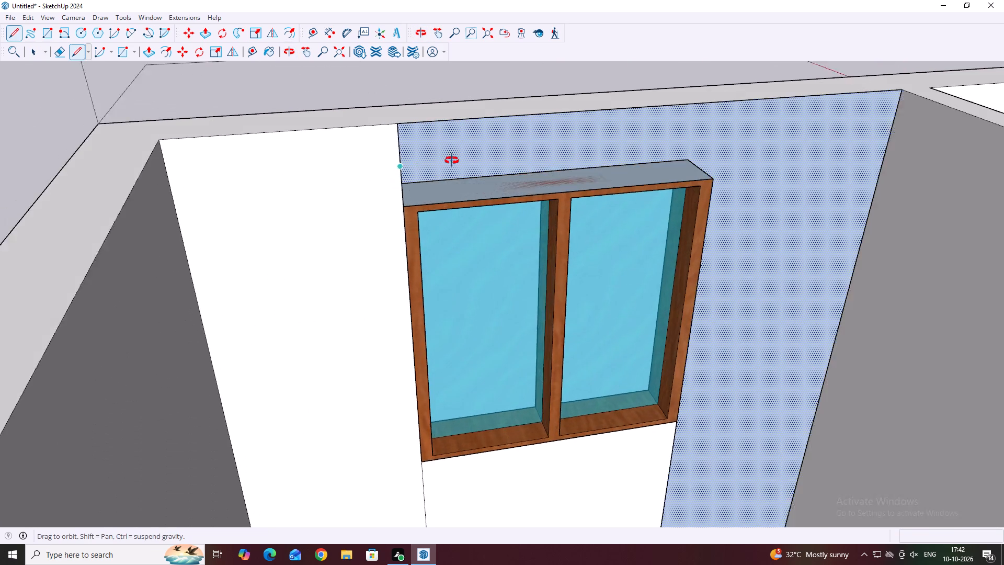
middle_click_drag(452, 161, 469, 152)
left_click(402, 121)
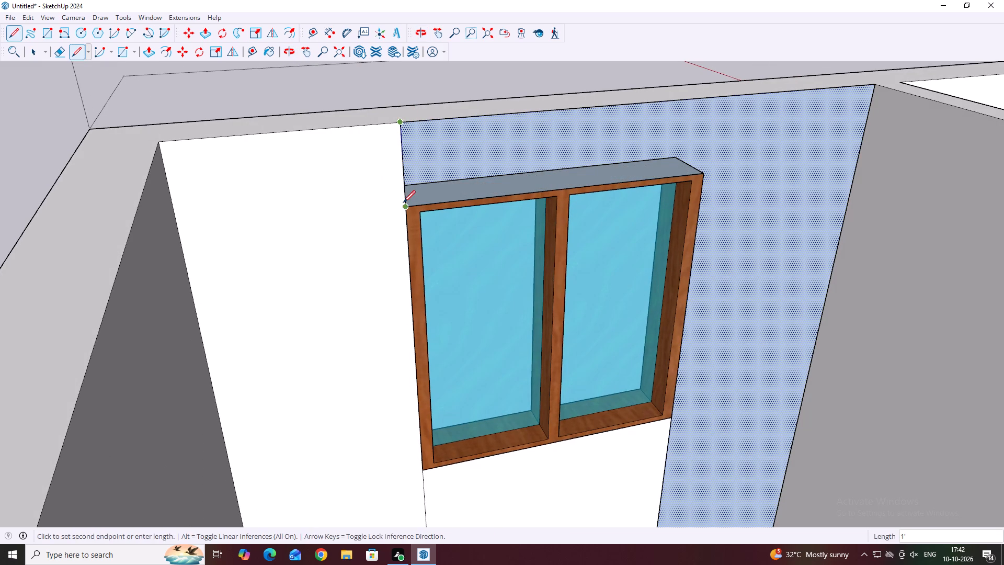
left_click(403, 202)
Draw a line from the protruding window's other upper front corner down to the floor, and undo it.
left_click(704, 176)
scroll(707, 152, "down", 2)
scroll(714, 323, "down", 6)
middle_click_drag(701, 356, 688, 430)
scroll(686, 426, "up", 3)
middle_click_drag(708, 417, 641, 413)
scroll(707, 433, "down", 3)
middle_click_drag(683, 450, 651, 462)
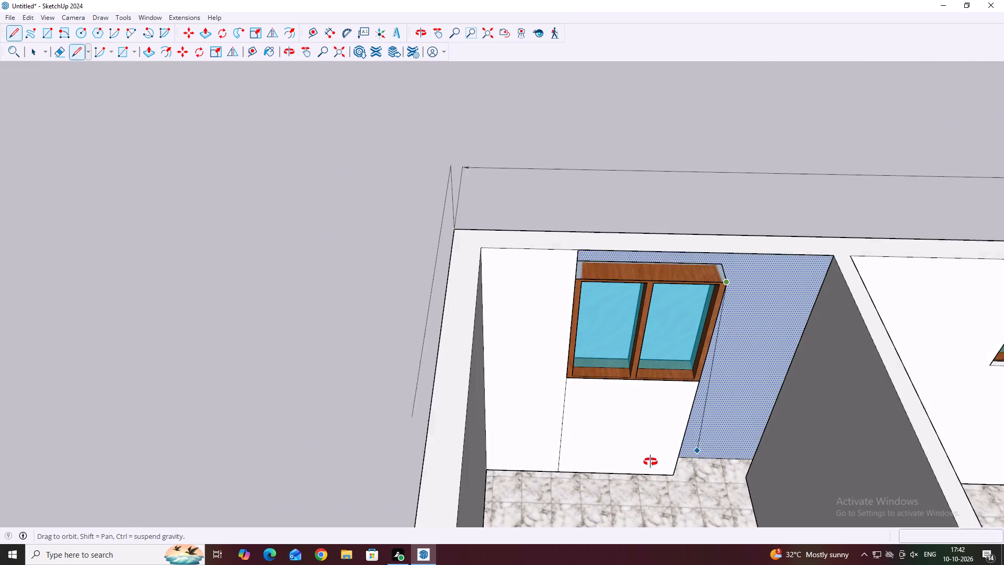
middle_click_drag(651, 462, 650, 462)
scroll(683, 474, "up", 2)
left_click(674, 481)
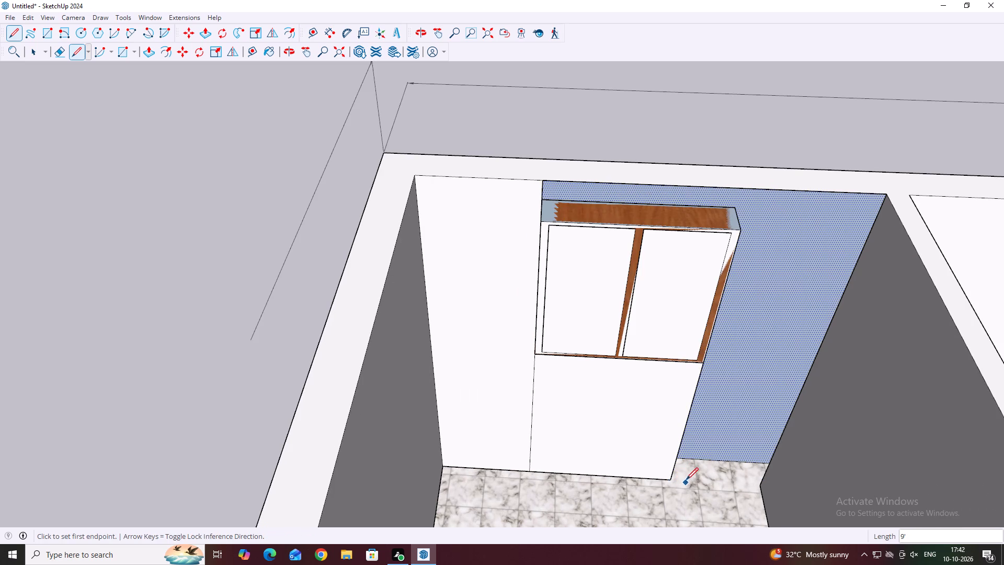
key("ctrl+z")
Draw a 9" line along the window's lower side depth and continue it across the grey wall recess to the adjoining partition.
scroll(694, 434, "up", 4)
middle_click_drag(710, 446, 606, 407)
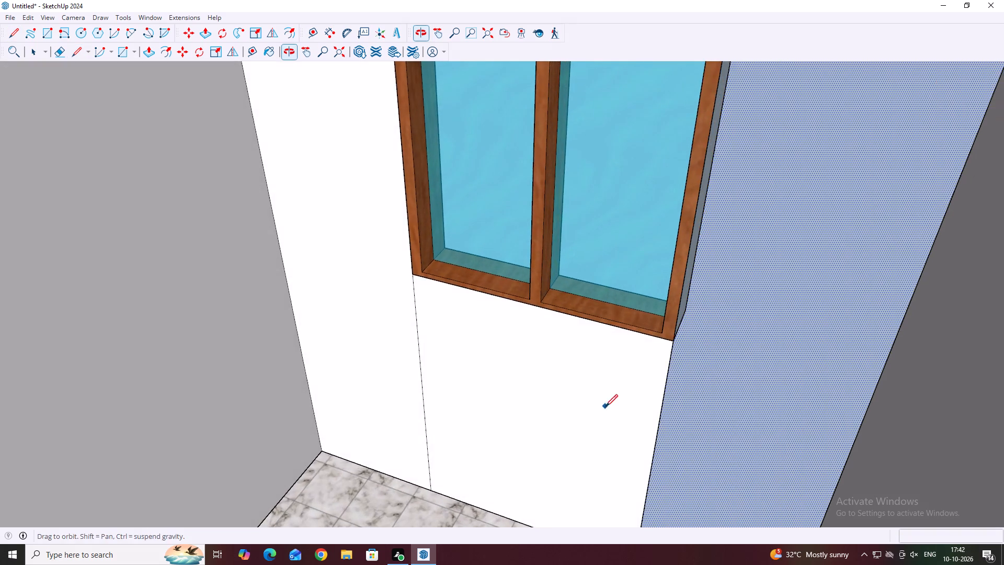
scroll(672, 419, "down", 4)
scroll(663, 345, "up", 2)
left_click(676, 370)
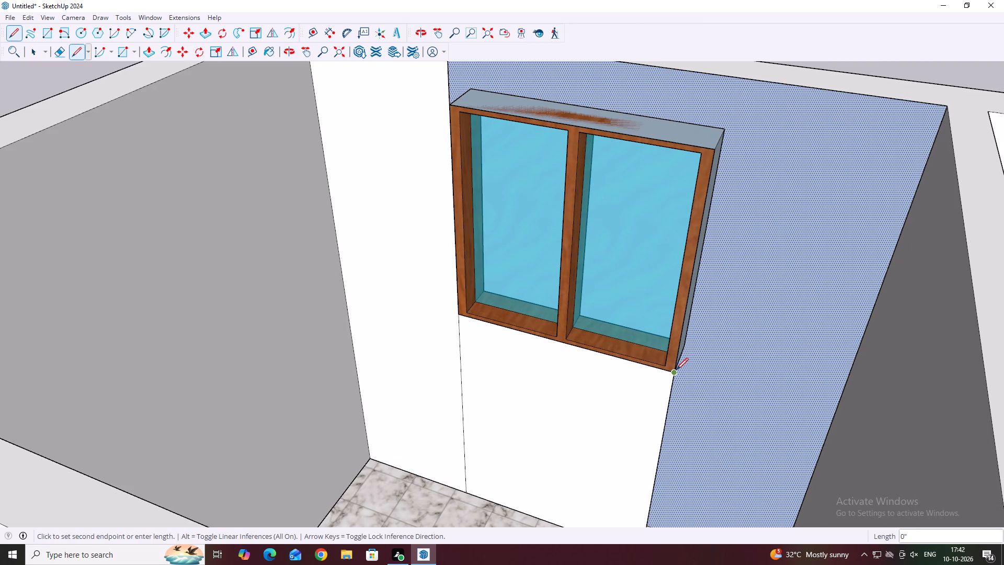
left_click(687, 349)
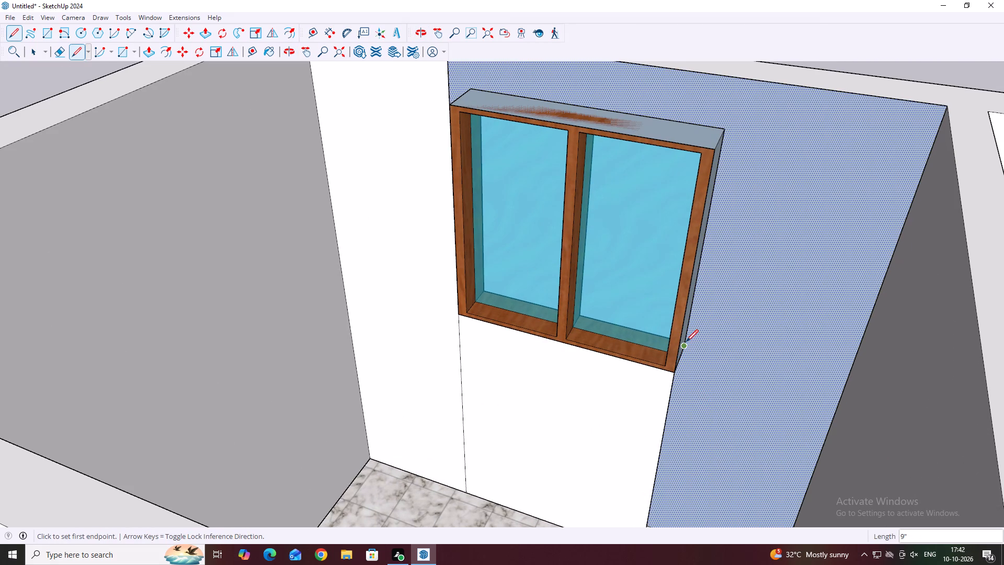
left_click(686, 342)
scroll(718, 347, "down", 1)
left_click(832, 389)
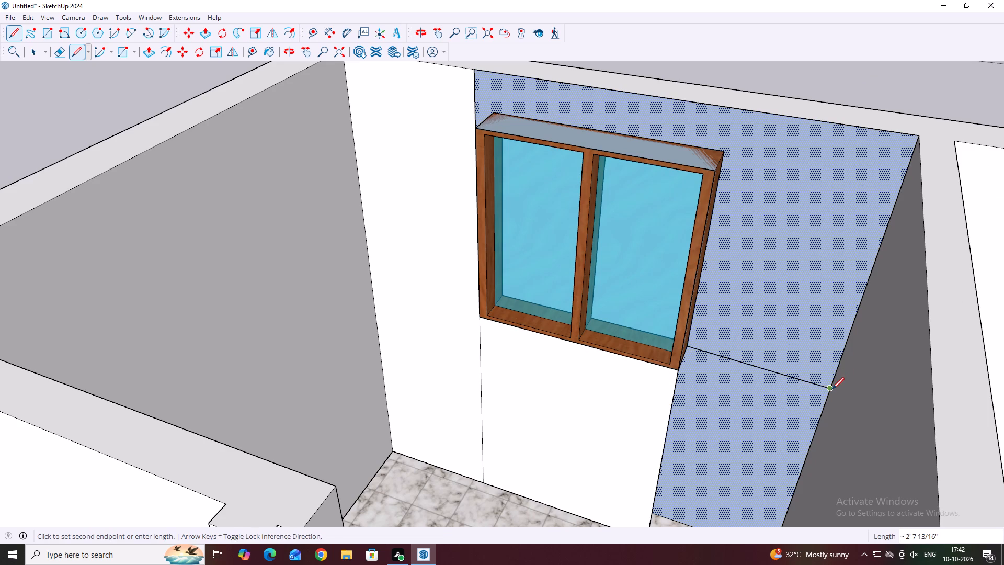
scroll(827, 390, "up", 2)
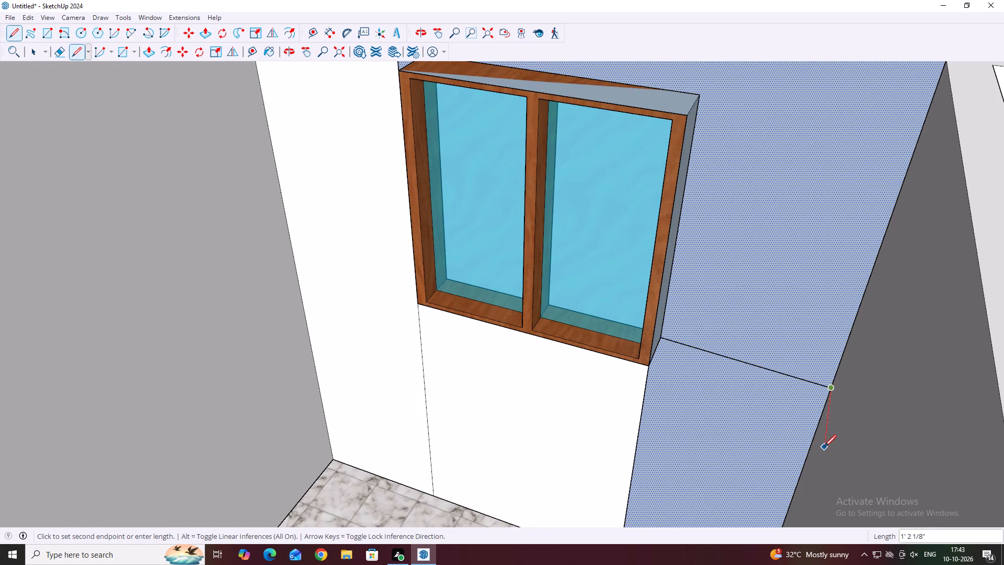
key("Escape")
Draw a second line from the window's lower front corner across the recess to the adjoining partition.
left_click_drag(646, 366, 654, 368)
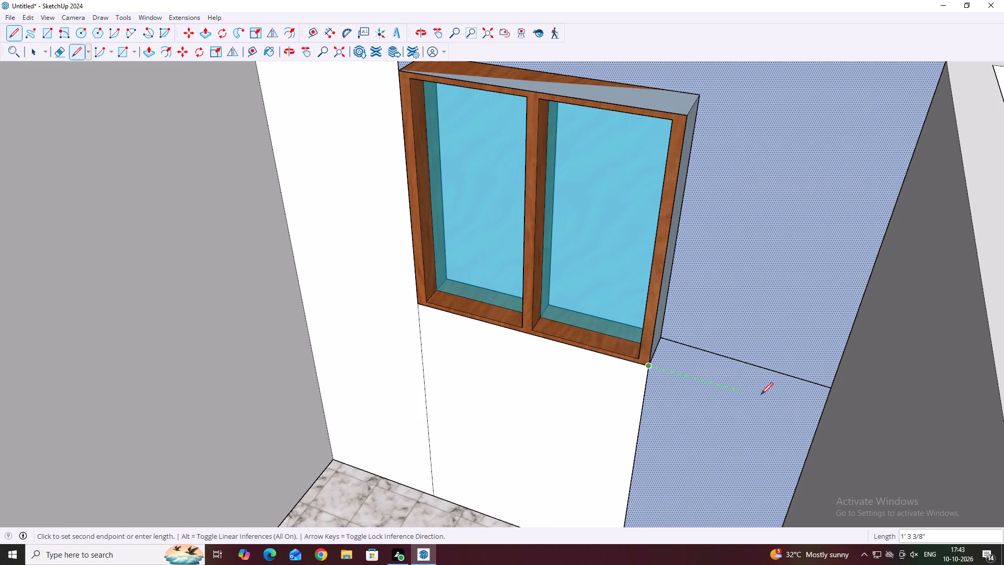
left_click(824, 425)
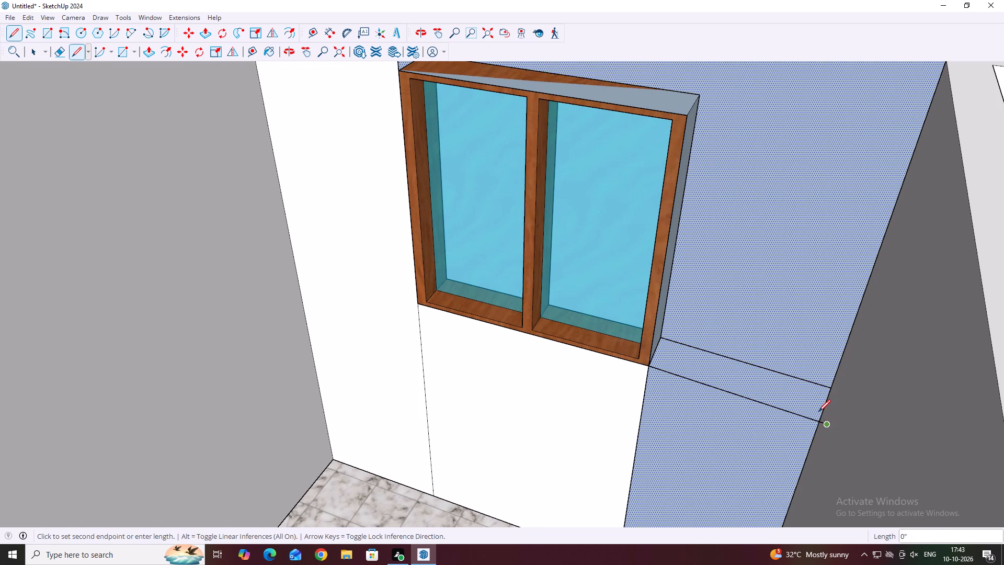
scroll(807, 393, "down", 3)
scroll(842, 346, "down", 3)
key("Escape")
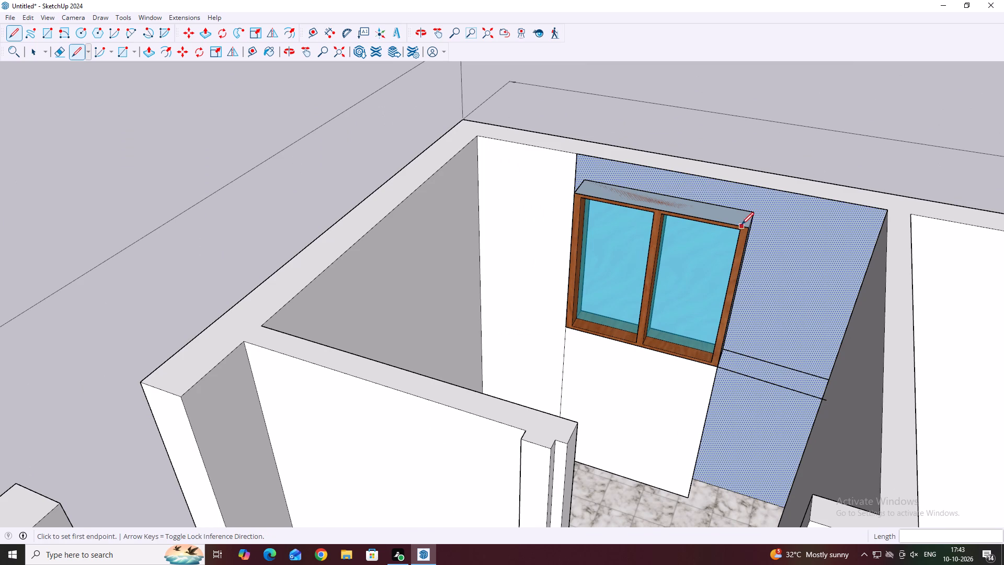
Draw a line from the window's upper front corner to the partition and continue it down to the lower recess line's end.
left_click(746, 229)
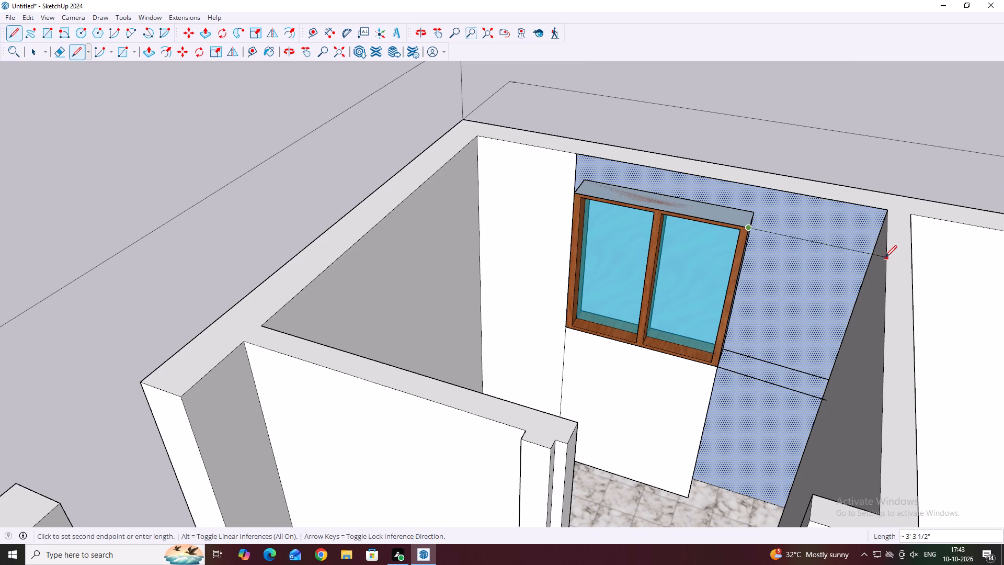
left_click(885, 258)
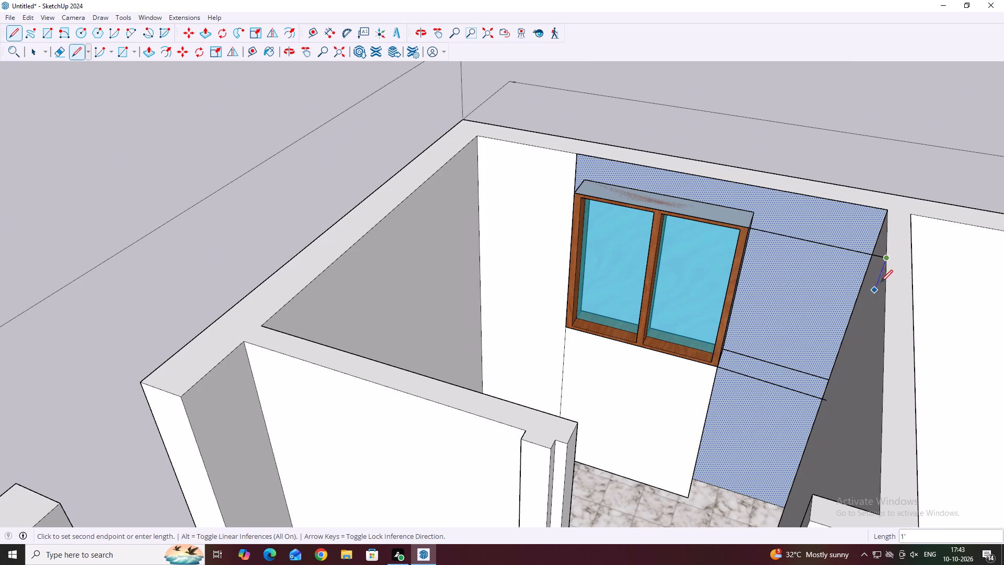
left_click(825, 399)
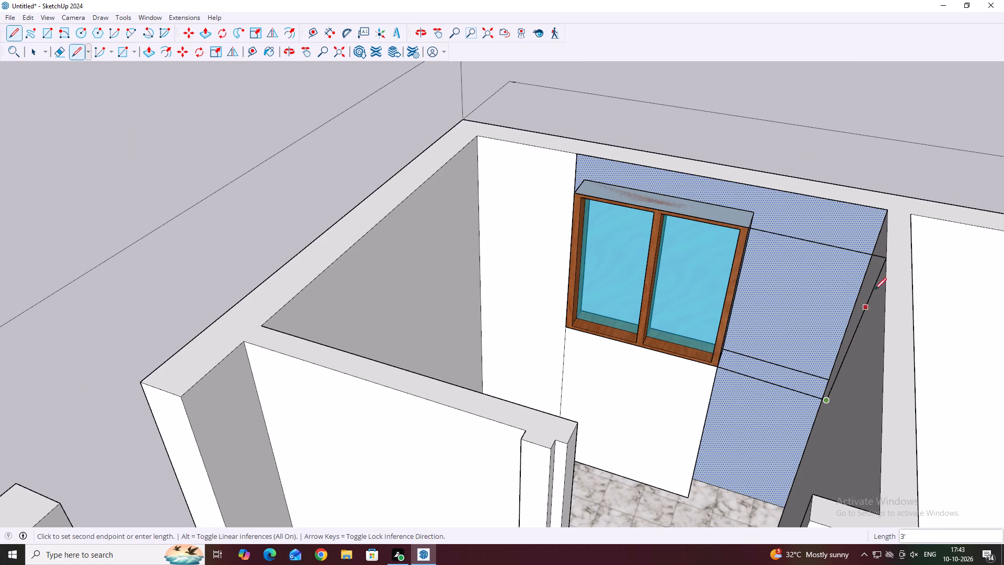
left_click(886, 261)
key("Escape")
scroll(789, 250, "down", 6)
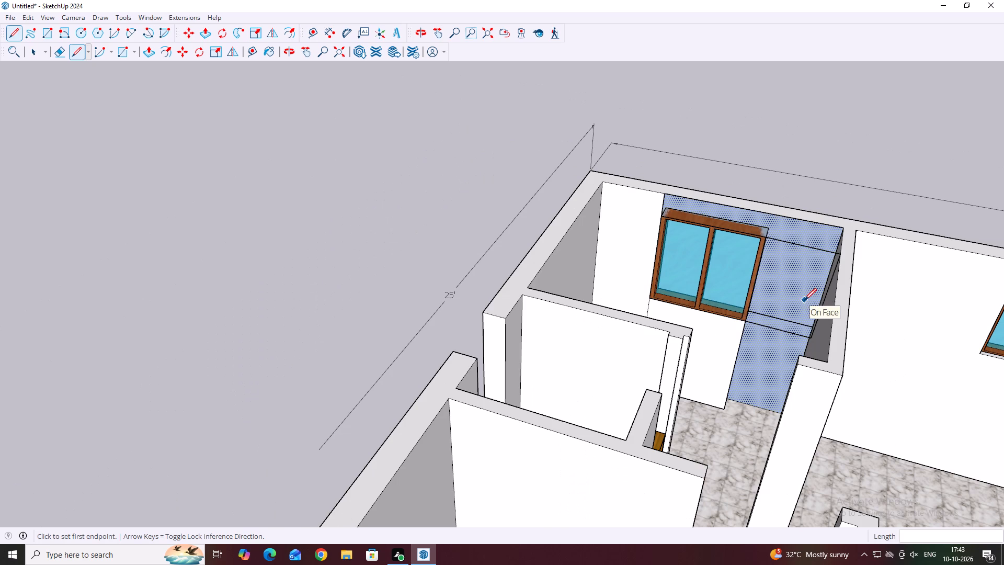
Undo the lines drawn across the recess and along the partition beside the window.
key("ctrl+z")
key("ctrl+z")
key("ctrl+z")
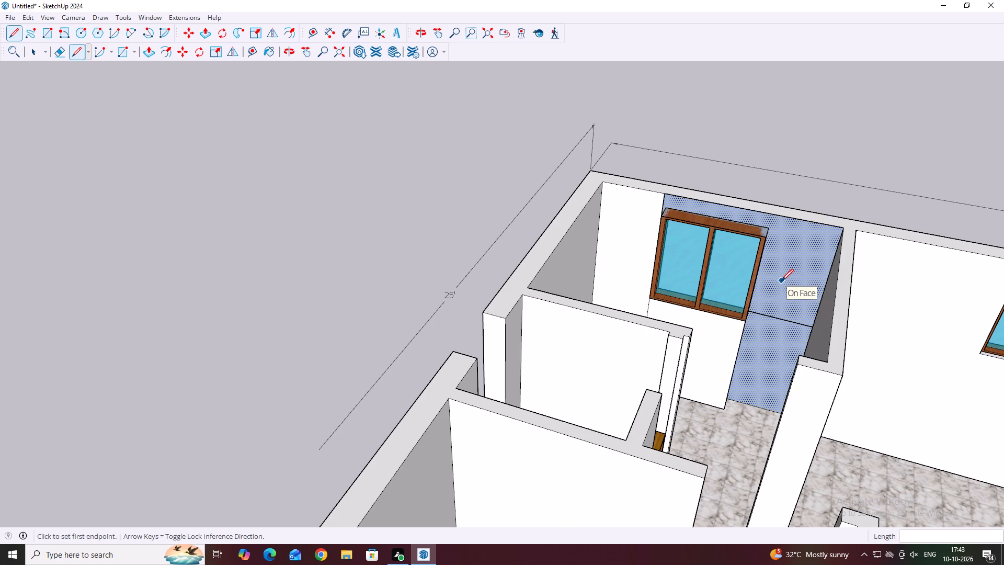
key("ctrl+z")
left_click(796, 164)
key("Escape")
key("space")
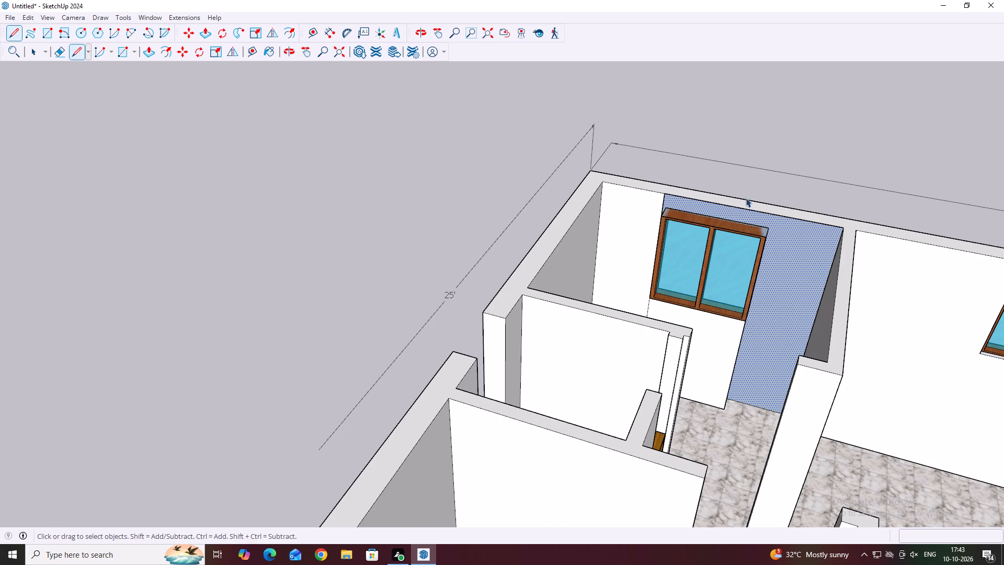
Examine the recessed wall beside the corner room's window from above and within the whole house layout.
middle_click_drag(725, 229, 760, 146)
scroll(753, 225, "up", 3)
middle_click_drag(797, 297, 804, 199)
scroll(790, 209, "down", 6)
middle_click_drag(745, 172, 746, 369)
scroll(723, 347, "down", 18)
middle_click_drag(735, 119, 733, 275)
scroll(733, 274, "down", 3)
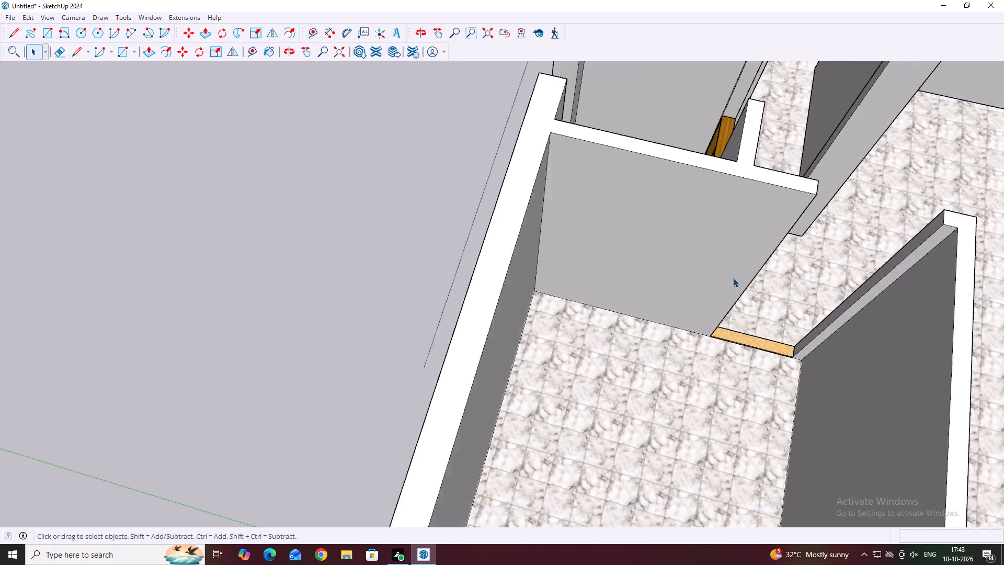
scroll(733, 278, "down", 3)
scroll(748, 179, "down", 5)
middle_click_drag(834, 126, 855, 209)
scroll(778, 161, "down", 8)
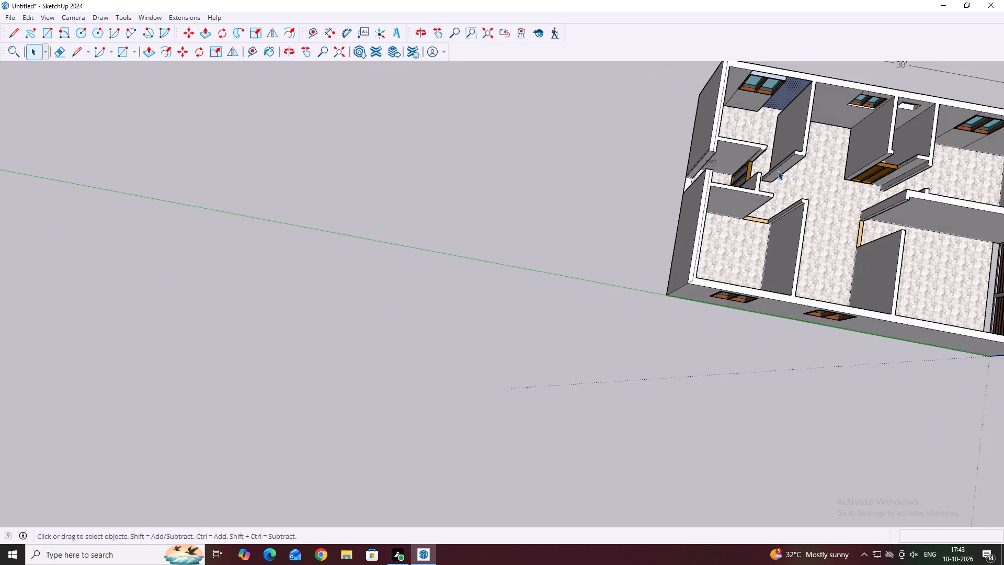
scroll(778, 171, "down", 5)
scroll(766, 127, "up", 4)
middle_click_drag(823, 144, 786, 80)
scroll(780, 198, "up", 4)
middle_click_drag(777, 191, 778, 132)
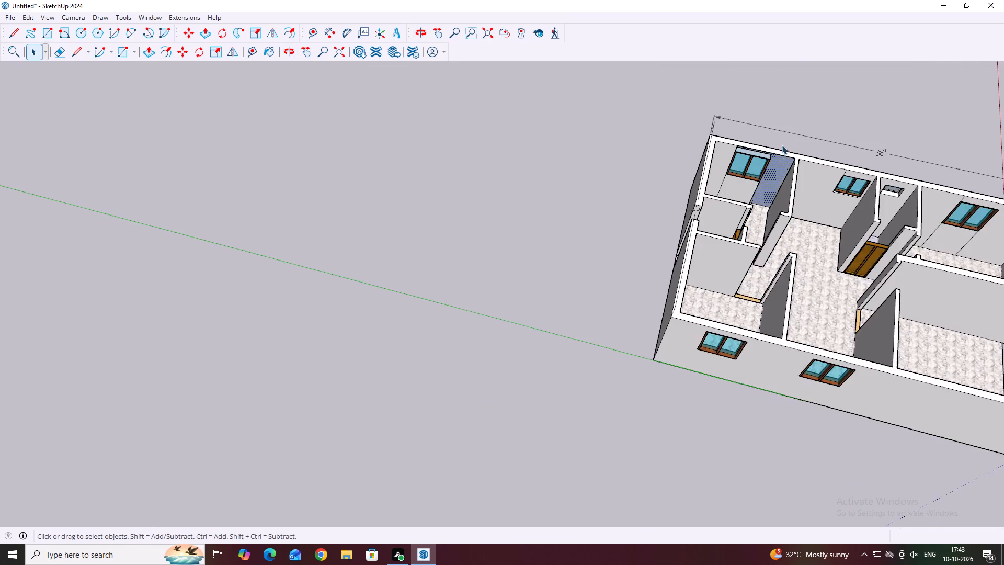
scroll(781, 152, "up", 2)
middle_click_drag(795, 187, 786, 134)
middle_click_drag(771, 254, 732, 241)
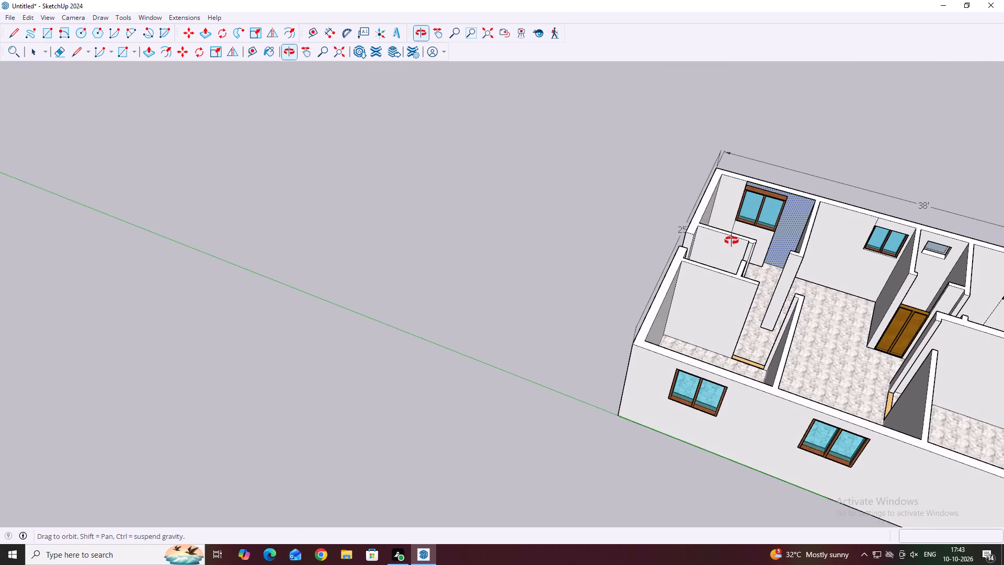
middle_click_drag(732, 241, 711, 218)
middle_click_drag(790, 256, 821, 263)
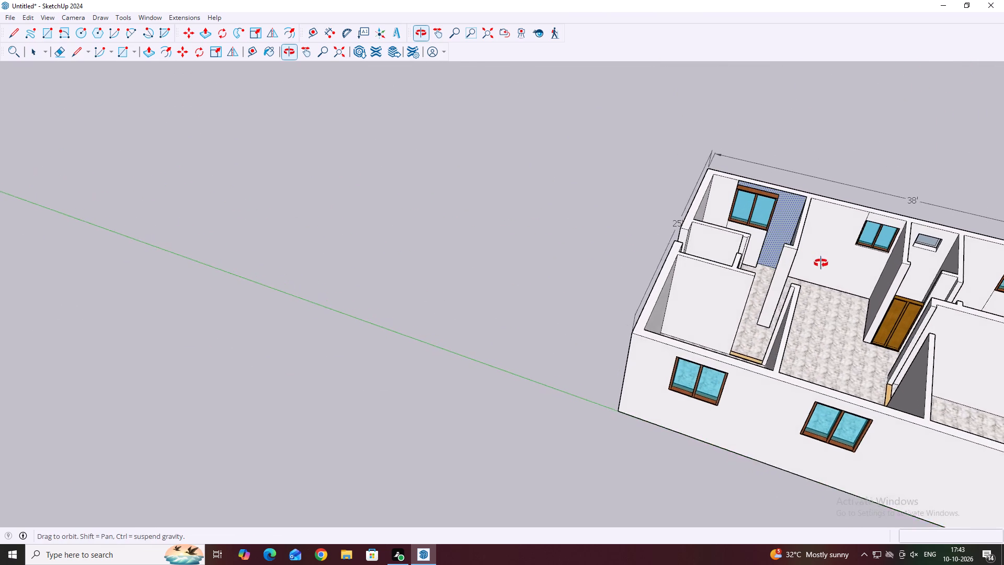
middle_click_drag(821, 263, 829, 267)
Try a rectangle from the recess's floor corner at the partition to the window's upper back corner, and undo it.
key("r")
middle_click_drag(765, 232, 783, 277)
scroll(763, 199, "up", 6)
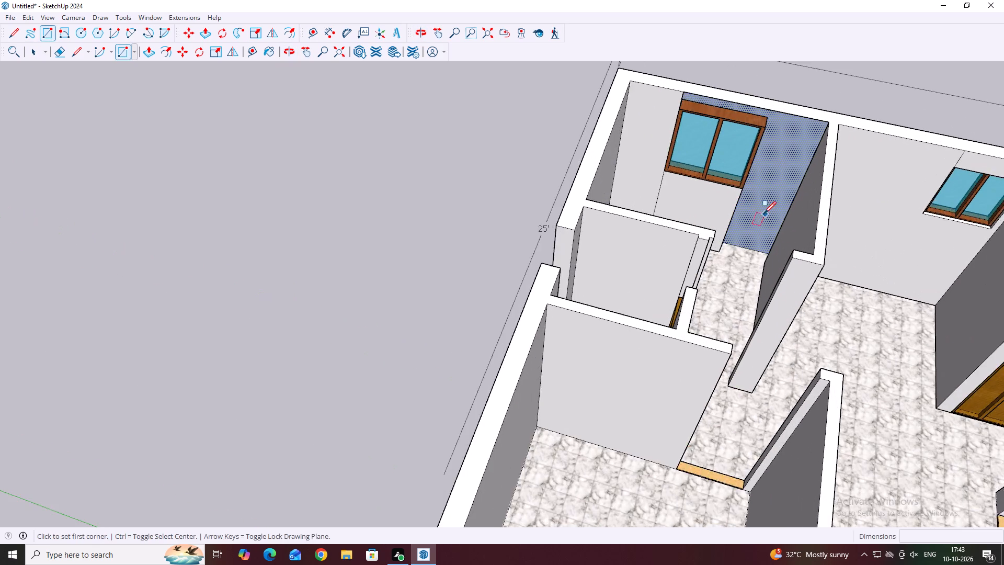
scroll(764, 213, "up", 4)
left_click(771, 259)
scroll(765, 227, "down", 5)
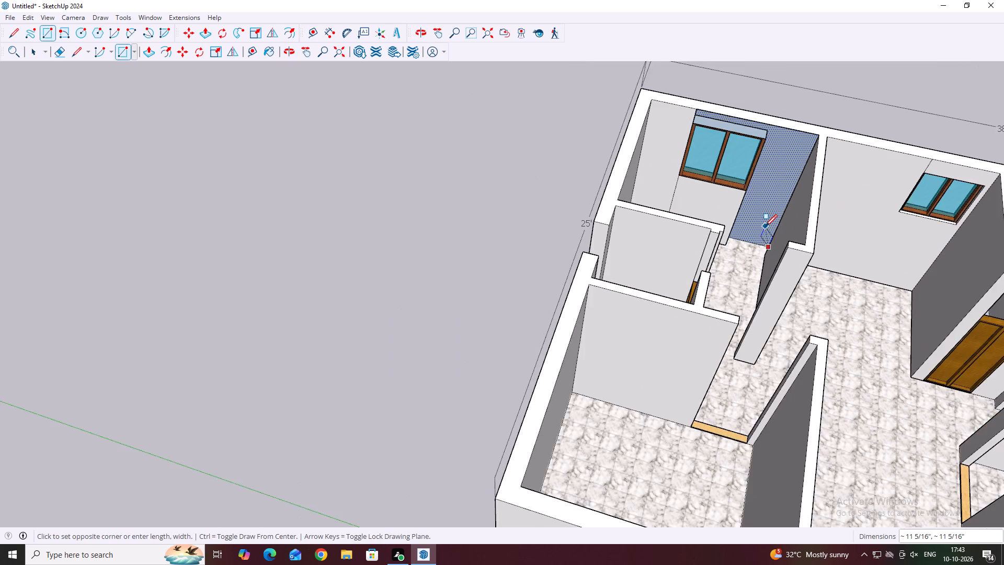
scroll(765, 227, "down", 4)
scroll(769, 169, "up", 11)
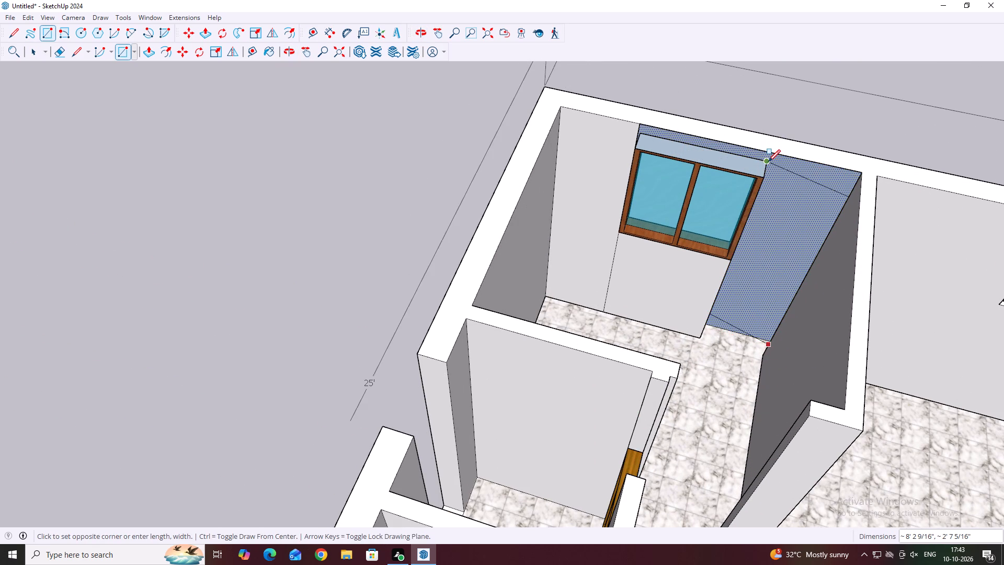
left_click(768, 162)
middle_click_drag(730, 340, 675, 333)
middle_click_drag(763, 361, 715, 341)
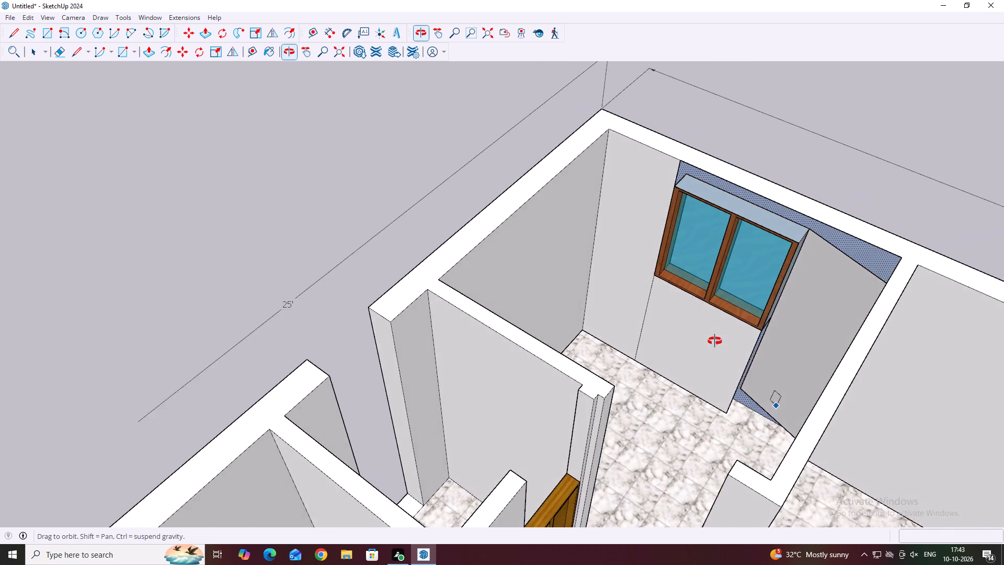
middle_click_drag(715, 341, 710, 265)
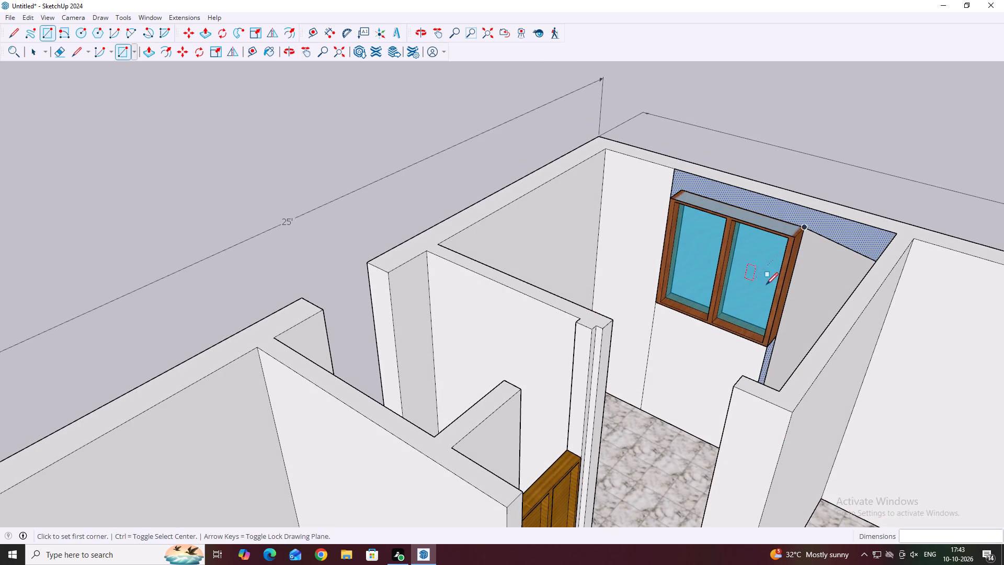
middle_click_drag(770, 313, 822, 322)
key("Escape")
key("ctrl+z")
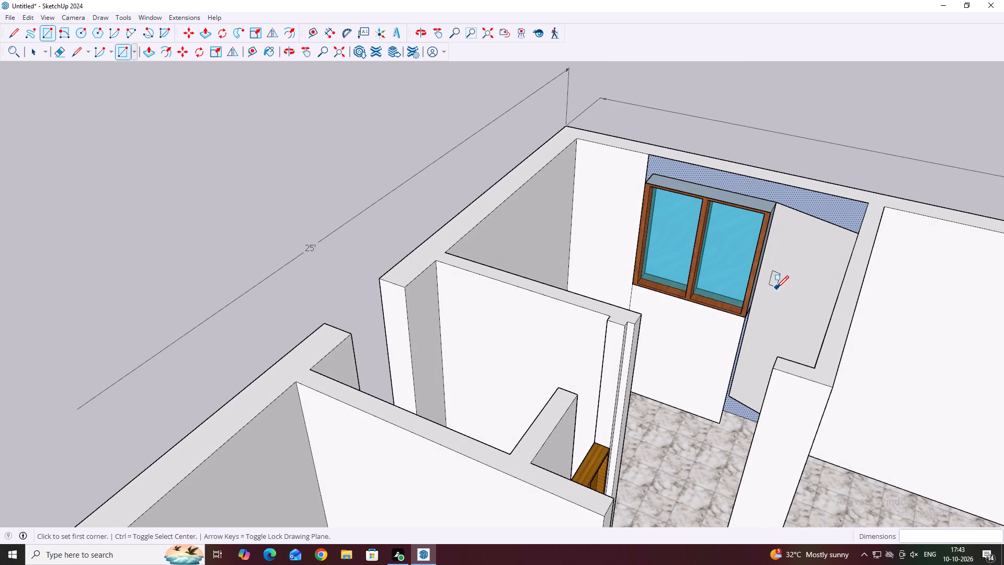
Draw a 10' by 2' 6" rectangle closing the recess, from the projecting wall's floor corner to the partition's top corner.
scroll(722, 415, "up", 2)
left_click(720, 425)
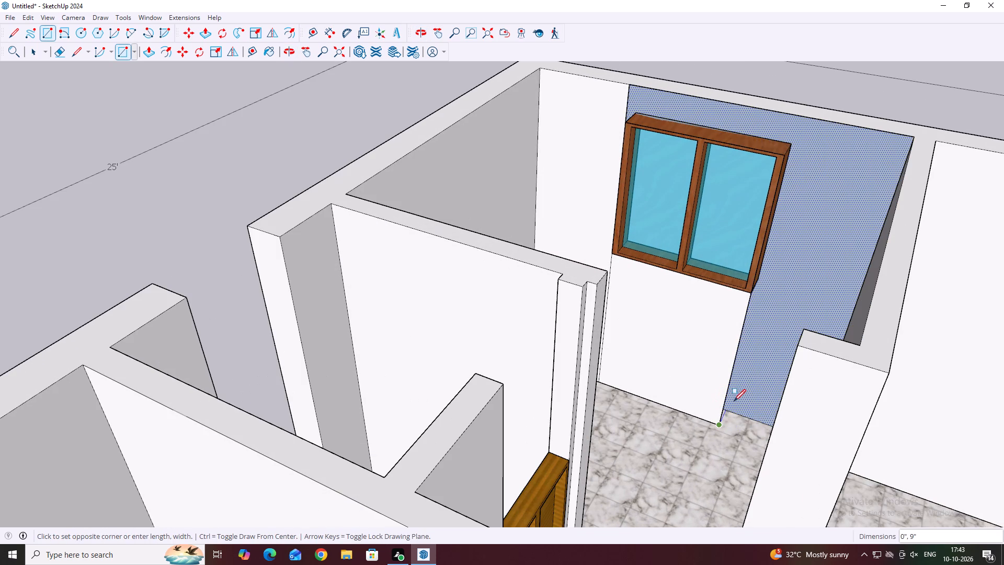
scroll(743, 350, "down", 4)
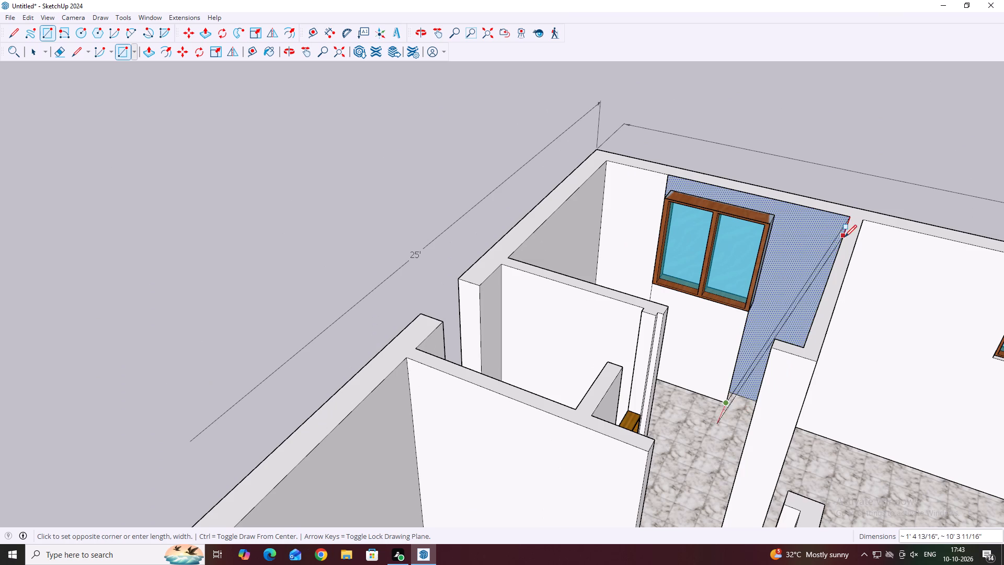
scroll(845, 237, "up", 3)
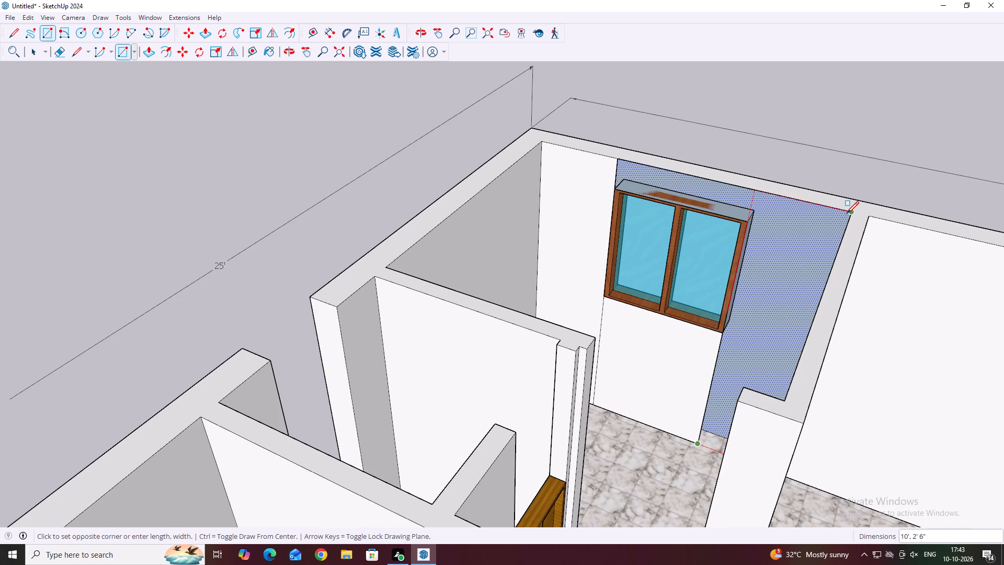
left_click(852, 214)
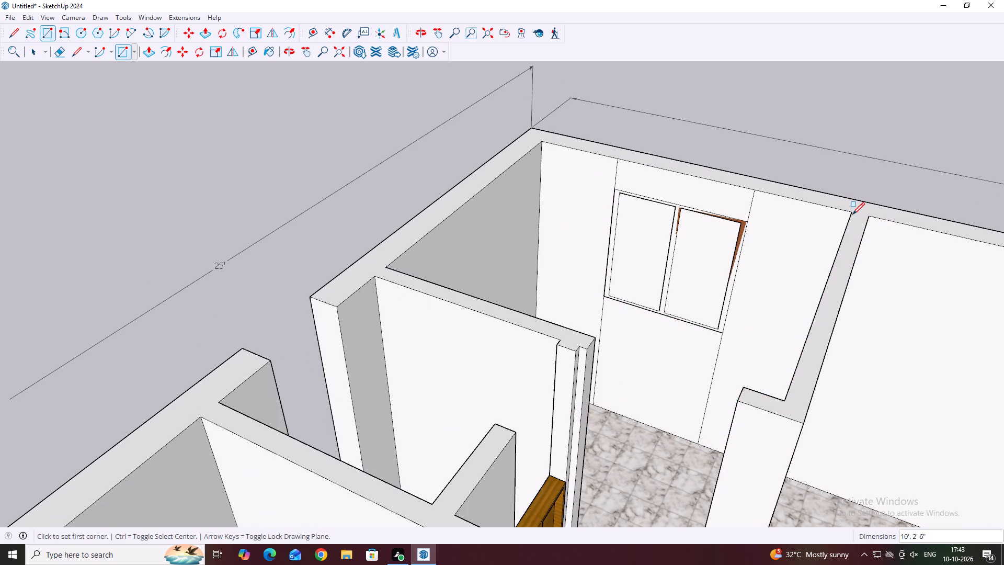
middle_click_drag(807, 228, 832, 241)
key("Escape")
key("space")
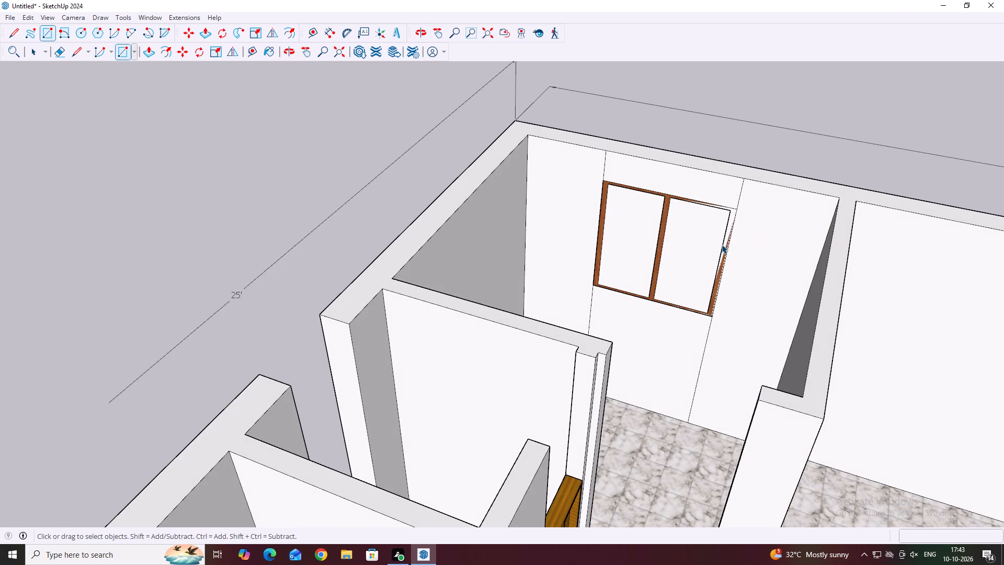
Delete the face covering the corner room's window opening.
left_click(714, 244)
key("Delete")
middle_click_drag(689, 267, 712, 291)
scroll(720, 291, "down", 4)
Delete the wall seams below and above the window on the side of the newly closed recess.
left_click(747, 266)
left_click(701, 325)
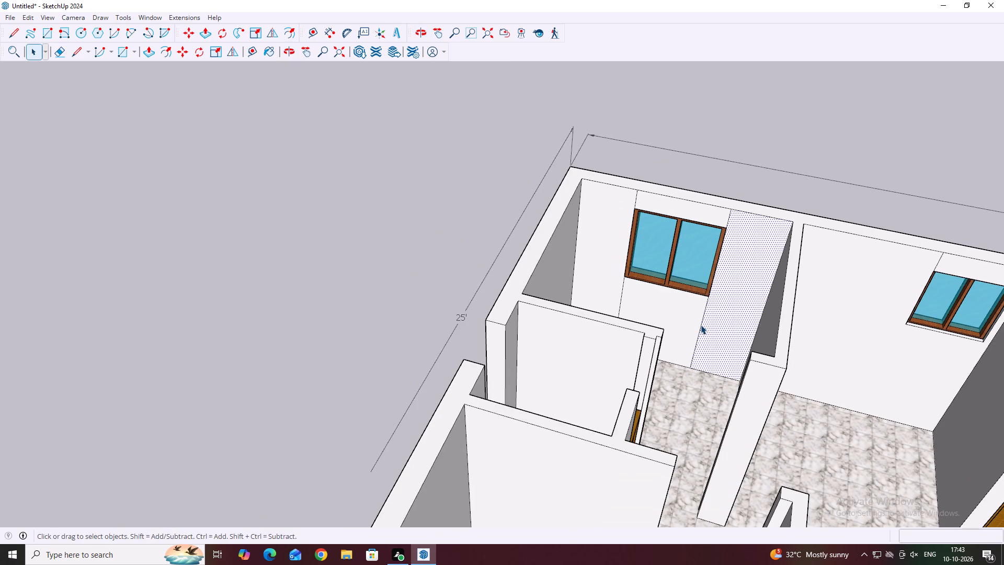
key("Delete")
scroll(714, 214, "up", 2)
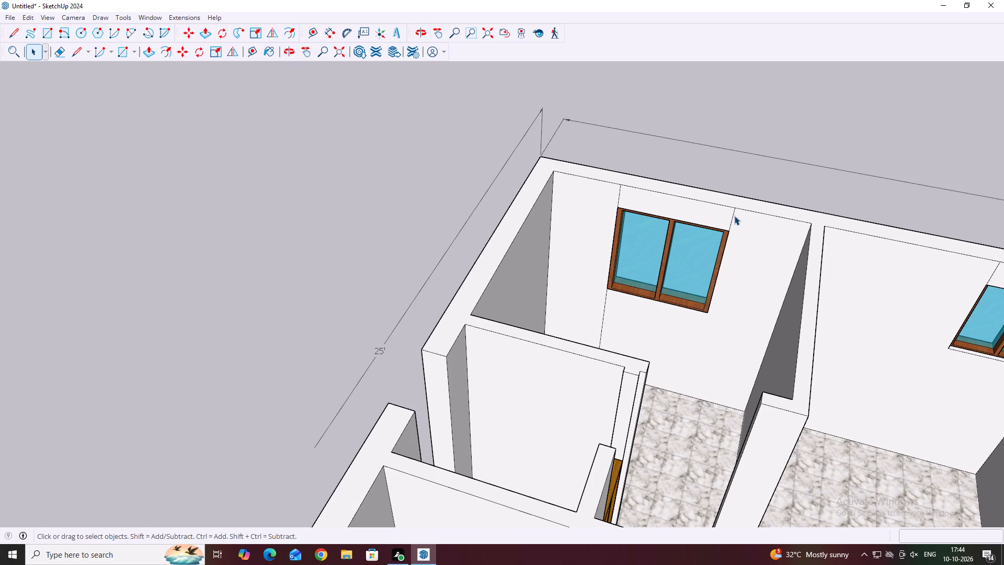
left_click(734, 216)
key("Delete")
Delete the wall seams below and above the window on the side nearest the outer corner.
middle_click_drag(705, 271, 829, 315)
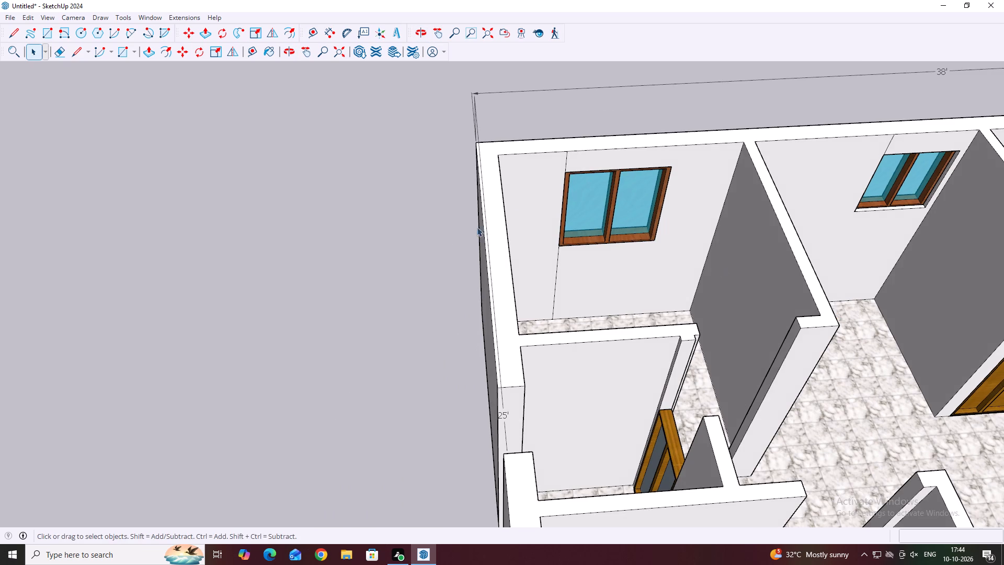
scroll(501, 266, "up", 3)
left_click(568, 266)
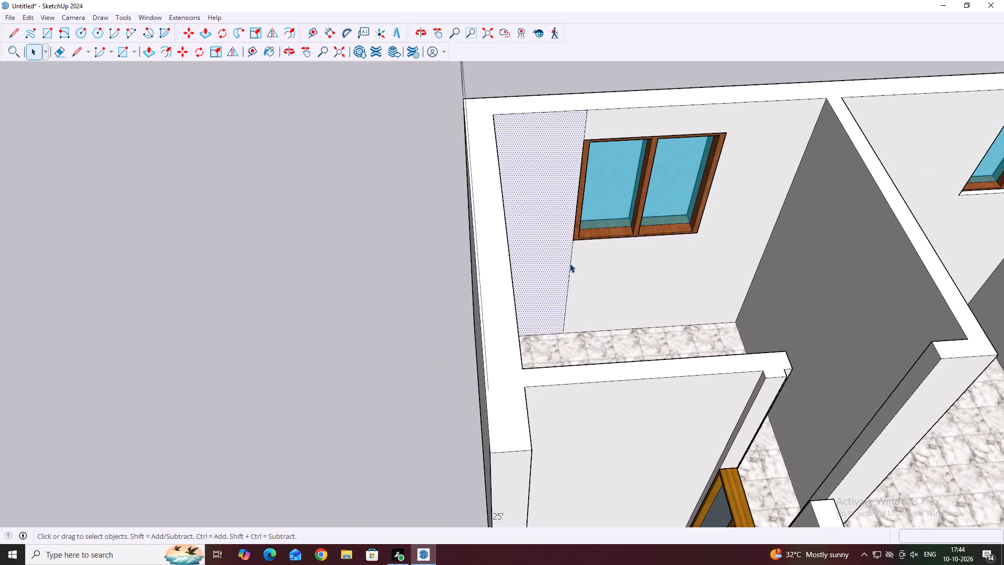
left_click(572, 264)
key("Delete")
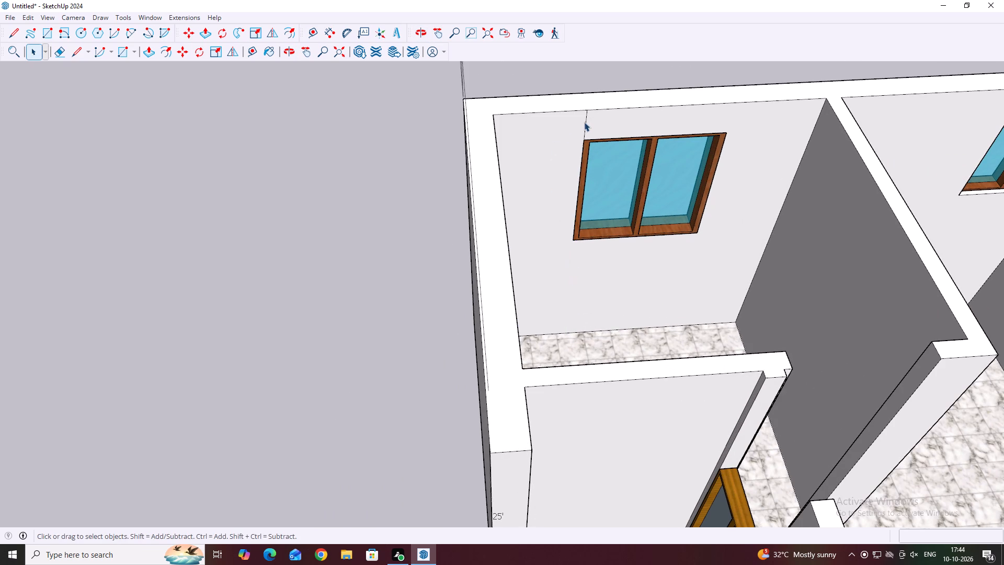
left_click(584, 122)
left_click(585, 127)
key("Delete")
Delete the stray vertical line beside the door opening on the exterior end wall.
scroll(676, 190, "down", 6)
middle_click_drag(514, 212, 780, 256)
middle_click_drag(560, 211, 722, 213)
middle_click_drag(372, 223, 567, 175)
middle_click_drag(633, 180, 552, 179)
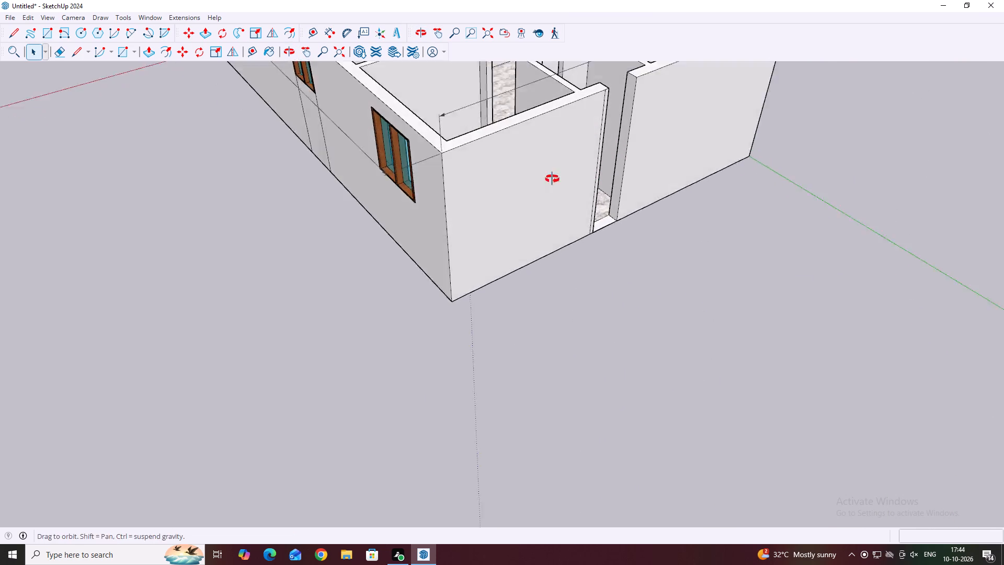
middle_click_drag(552, 179, 529, 181)
scroll(594, 180, "up", 2)
left_click(591, 175)
key("Delete")
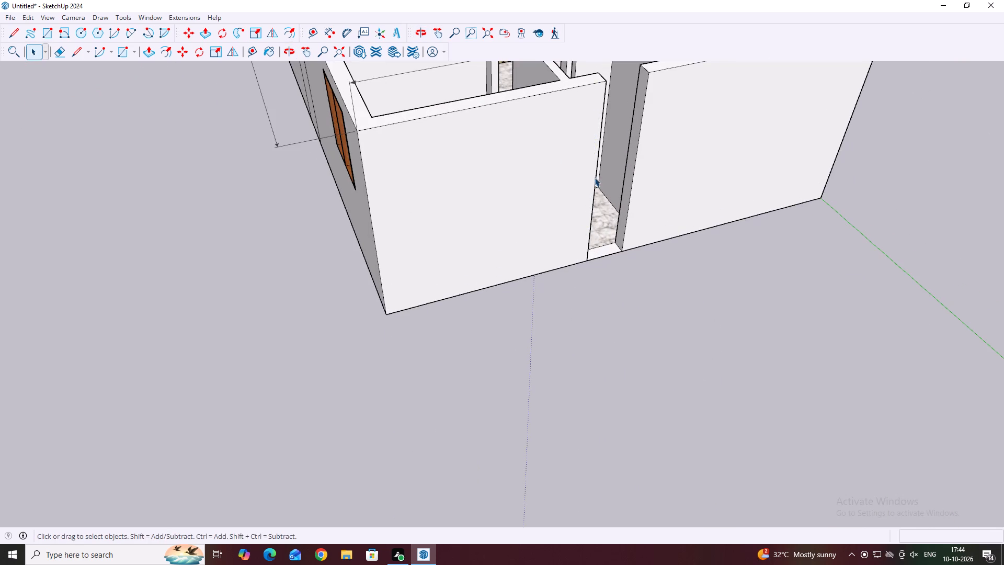
Erase the two vertical seams running from the middle window down to the ground on the long exterior wall.
scroll(600, 178, "down", 5)
middle_click_drag(430, 217, 633, 126)
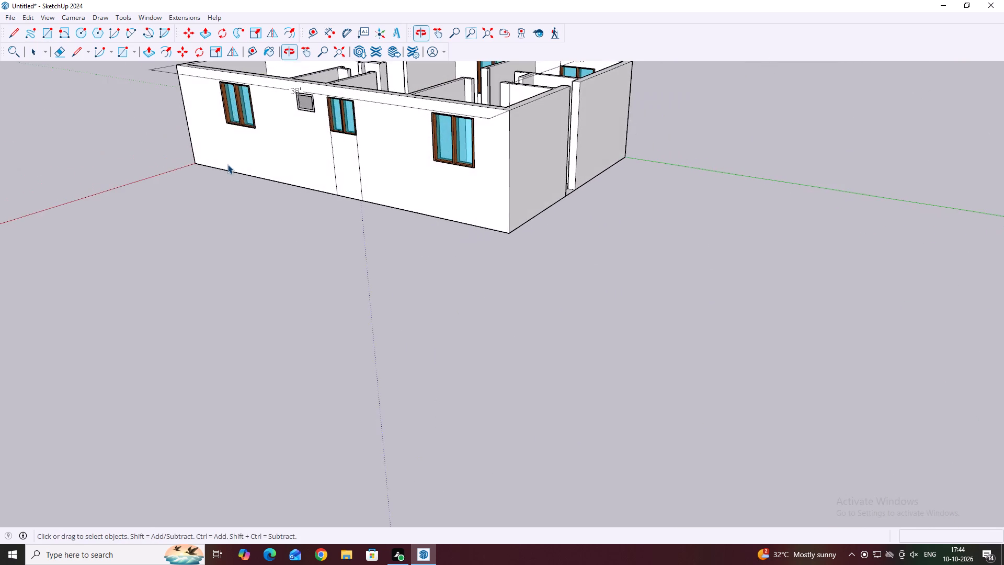
scroll(227, 165, "up", 2)
middle_click_drag(305, 185, 430, 172)
key("e")
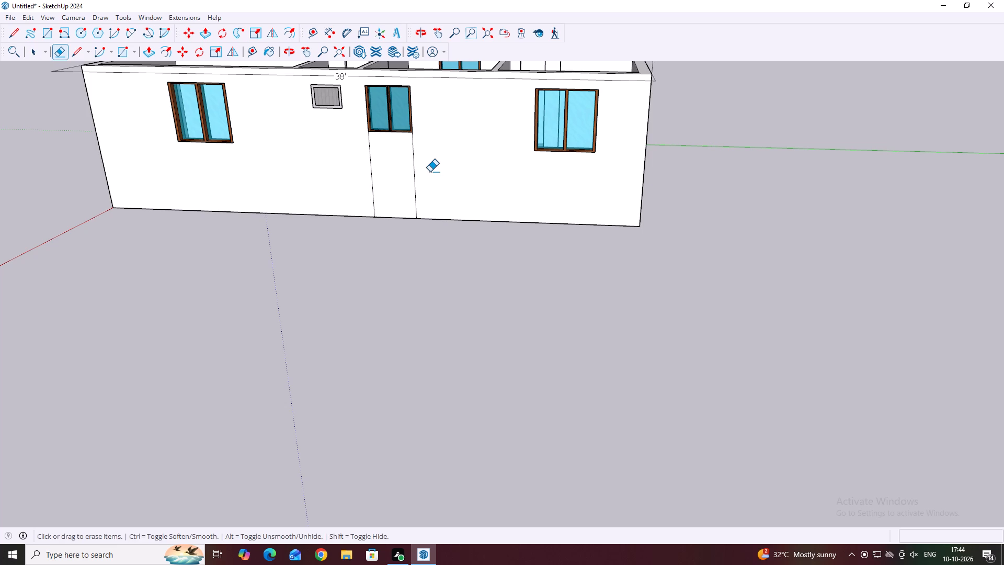
left_click_drag(458, 160, 355, 182)
Review the house from the long window side, the front gate and above for remaining seams.
scroll(421, 216, "down", 6)
middle_click_drag(268, 225, 528, 186)
middle_click_drag(154, 206, 178, 213)
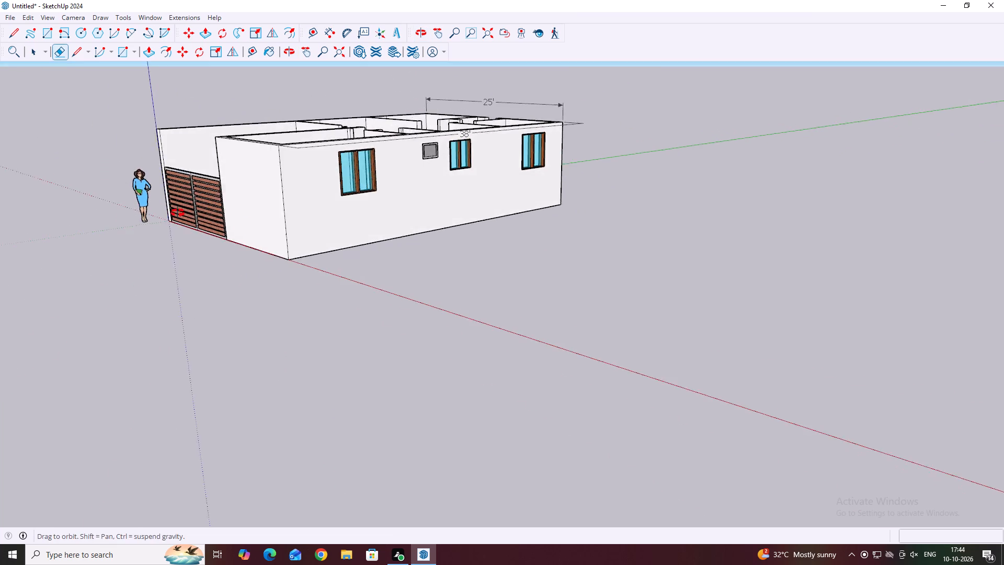
middle_click_drag(178, 213, 499, 241)
middle_click_drag(462, 172, 496, 243)
middle_click_drag(438, 245, 490, 237)
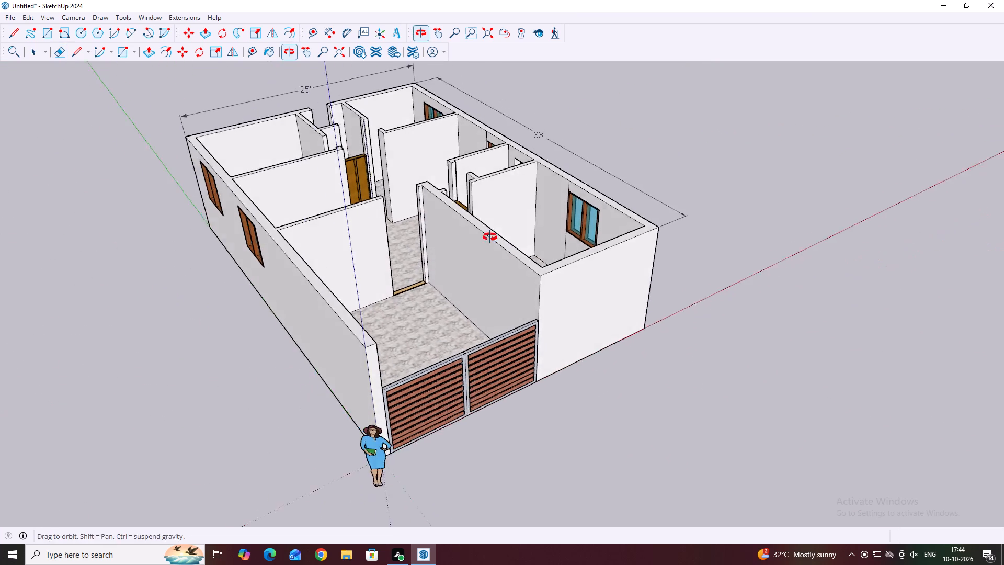
middle_click_drag(490, 237, 507, 229)
middle_click_drag(327, 293, 277, 325)
middle_click_drag(361, 182, 341, 216)
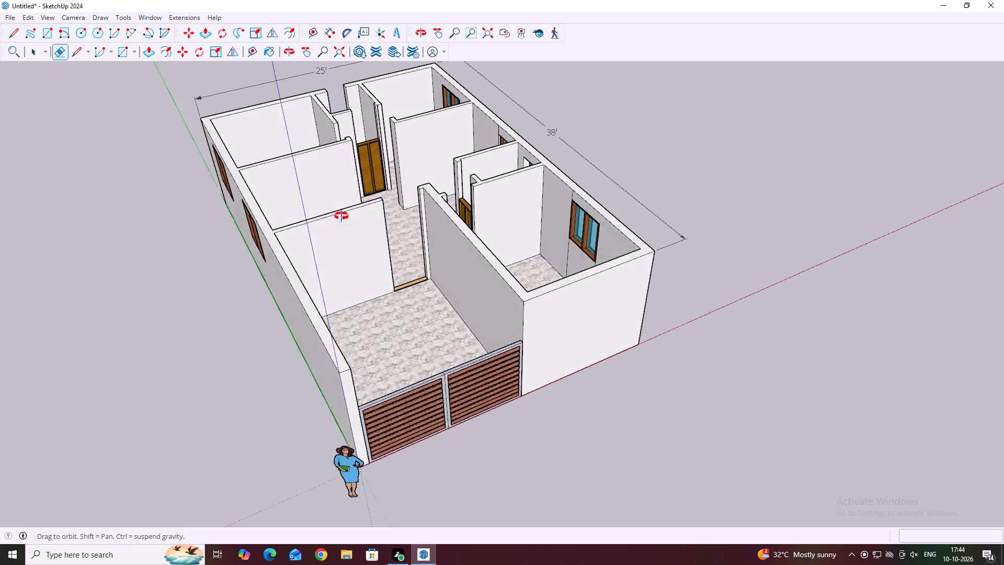
Erase the interior vertical seams below and above the window of the room directly behind the gated front hall.
middle_click_drag(341, 216, 296, 270)
scroll(304, 265, "down", 1)
middle_click_drag(406, 205, 330, 218)
scroll(436, 145, "up", 6)
scroll(452, 173, "down", 1)
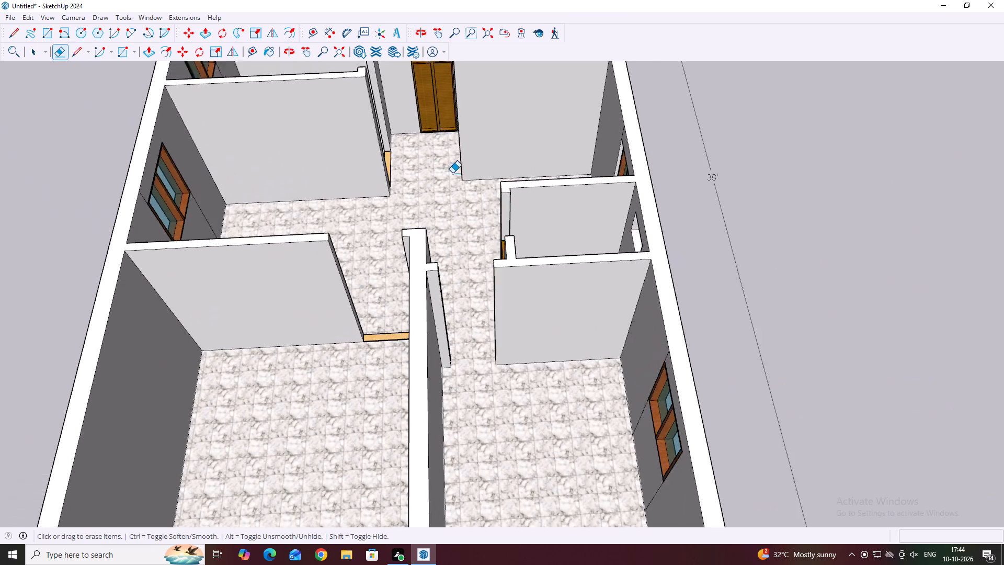
scroll(452, 173, "down", 2)
middle_click_drag(219, 199, 138, 242)
middle_click_drag(306, 175, 170, 177)
scroll(175, 175, "down", 1)
scroll(380, 113, "up", 6)
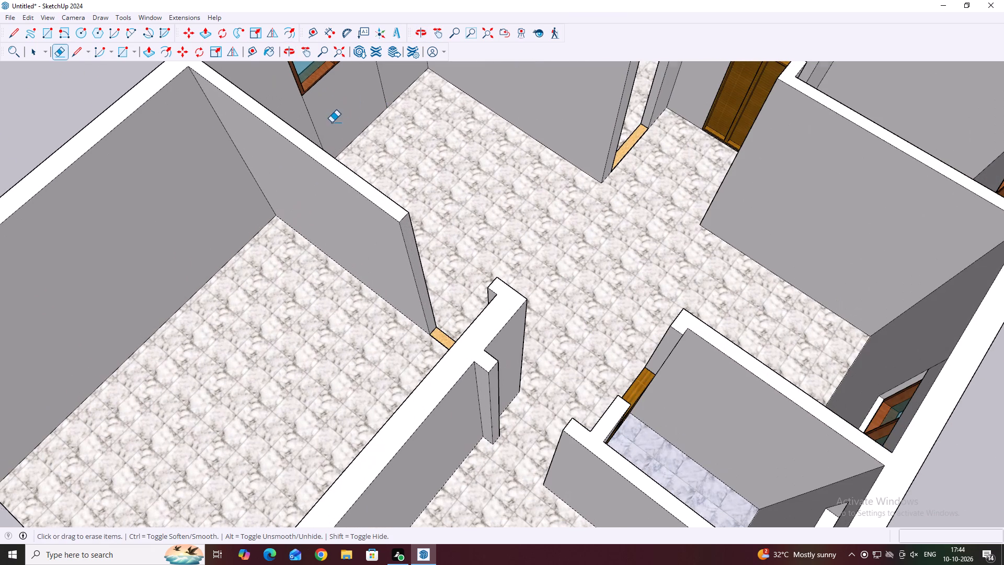
left_click_drag(314, 130, 392, 69)
scroll(401, 204, "down", 5)
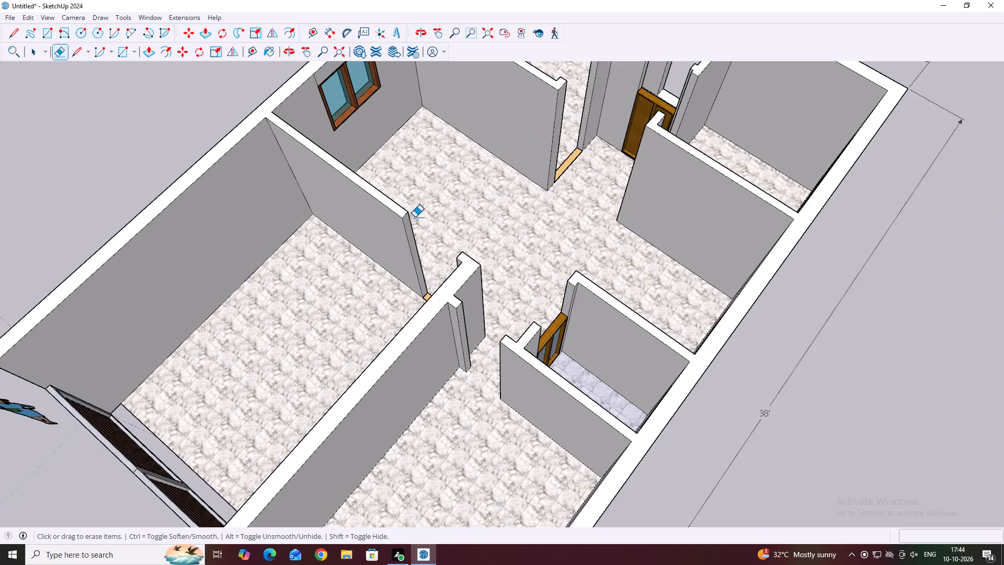
scroll(415, 217, "down", 1)
middle_click_drag(351, 125, 304, 166)
scroll(342, 171, "down", 11)
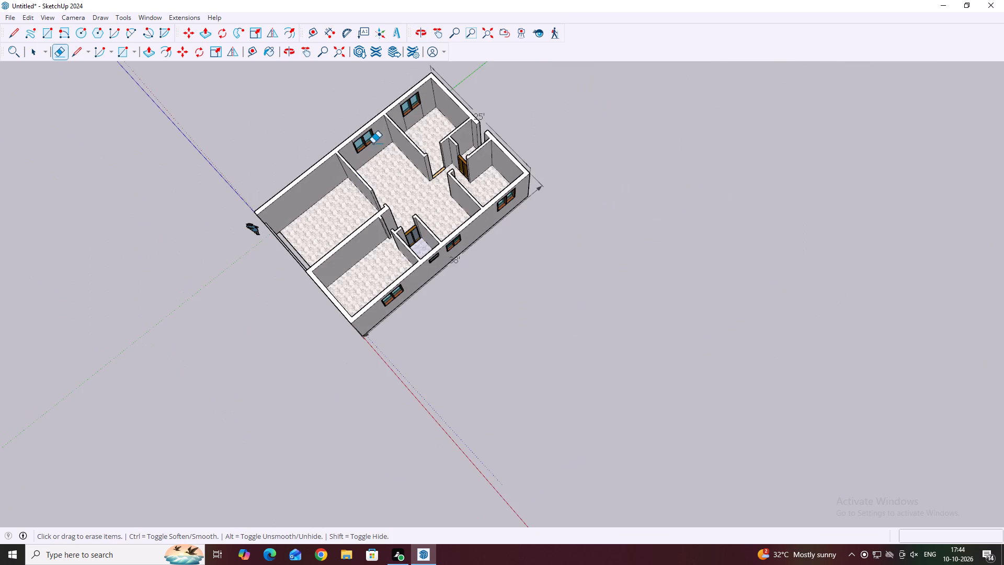
scroll(369, 111, "up", 15)
left_click(342, 141)
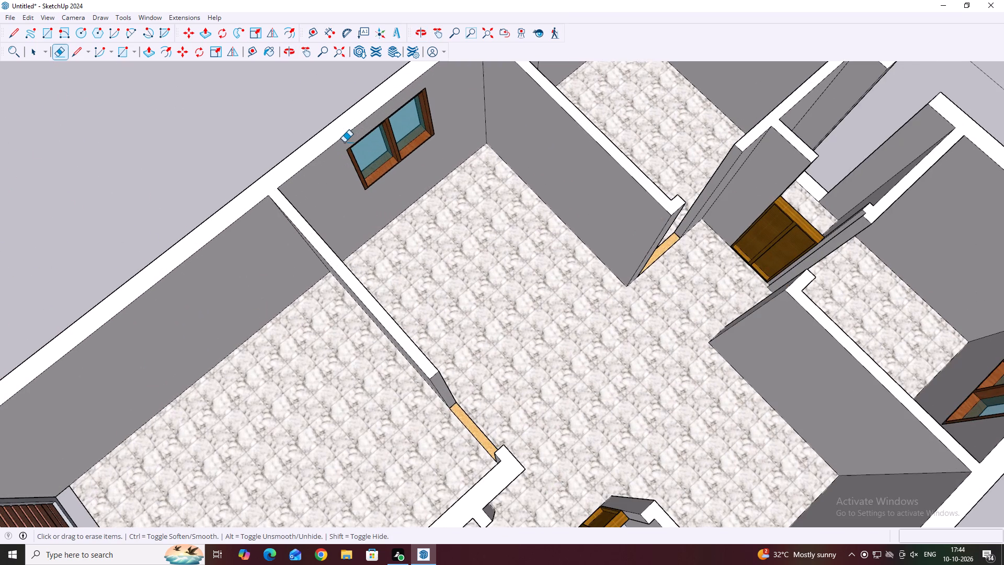
Erase the short interior seam above the small two-pane window beside the bathroom on the 38' wall.
scroll(386, 184, "down", 7)
middle_click_drag(335, 231, 404, 127)
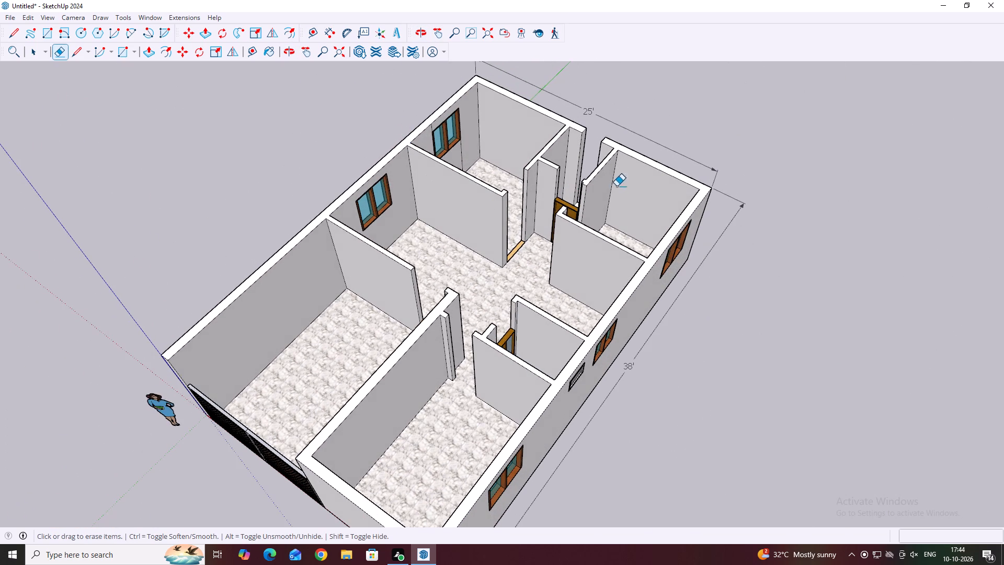
middle_click_drag(612, 198, 590, 210)
middle_click_drag(622, 352, 712, 367)
middle_click_drag(484, 275, 637, 233)
middle_click_drag(488, 204, 640, 213)
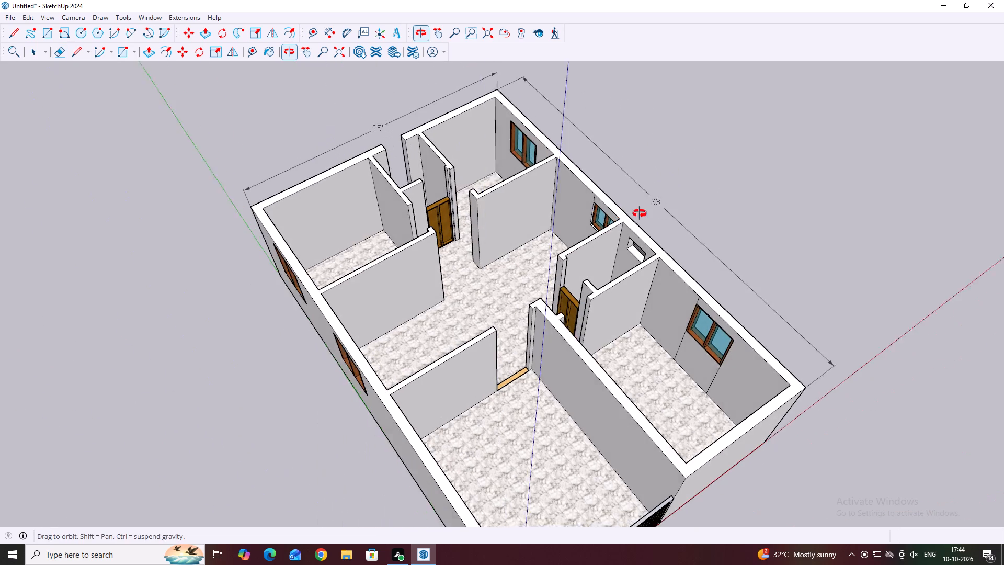
middle_click_drag(640, 213, 640, 212)
middle_click_drag(482, 204, 599, 201)
scroll(578, 176, "up", 6)
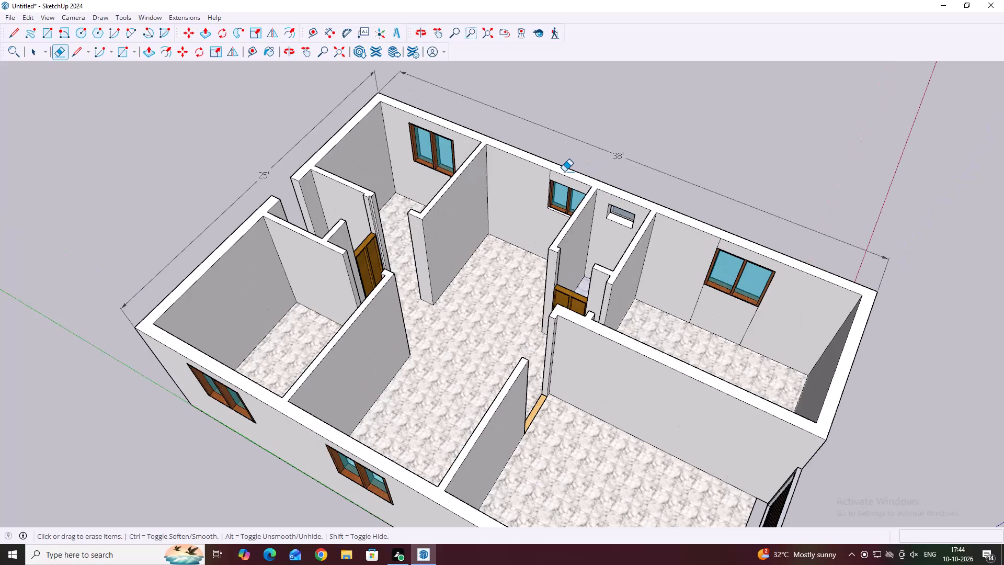
left_click(556, 174)
Erase the seams below and above the window inside the front corner room on the 38' wall.
left_click_drag(860, 385, 855, 384)
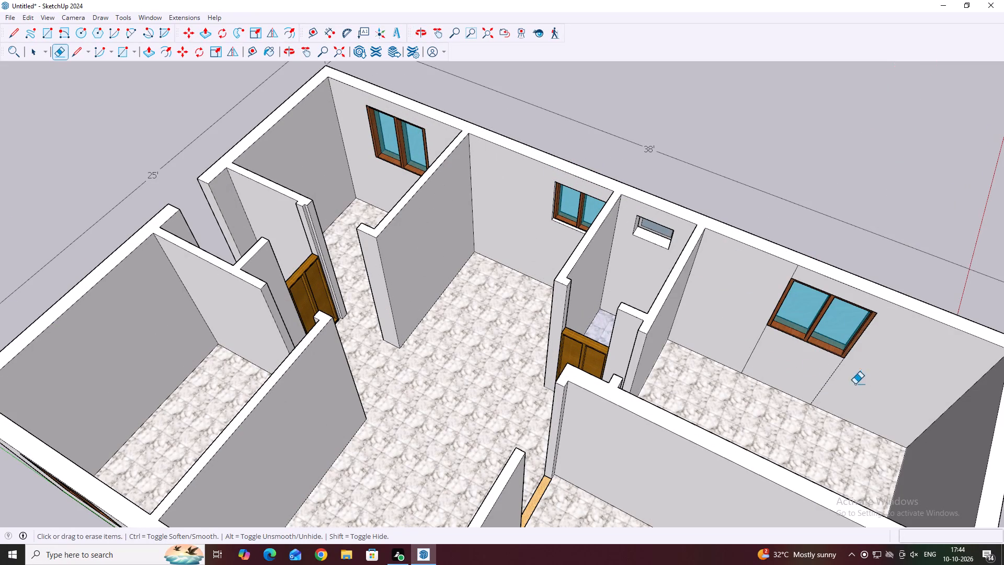
left_click_drag(855, 384, 744, 344)
scroll(889, 302, "up", 2)
left_click_drag(804, 277, 800, 275)
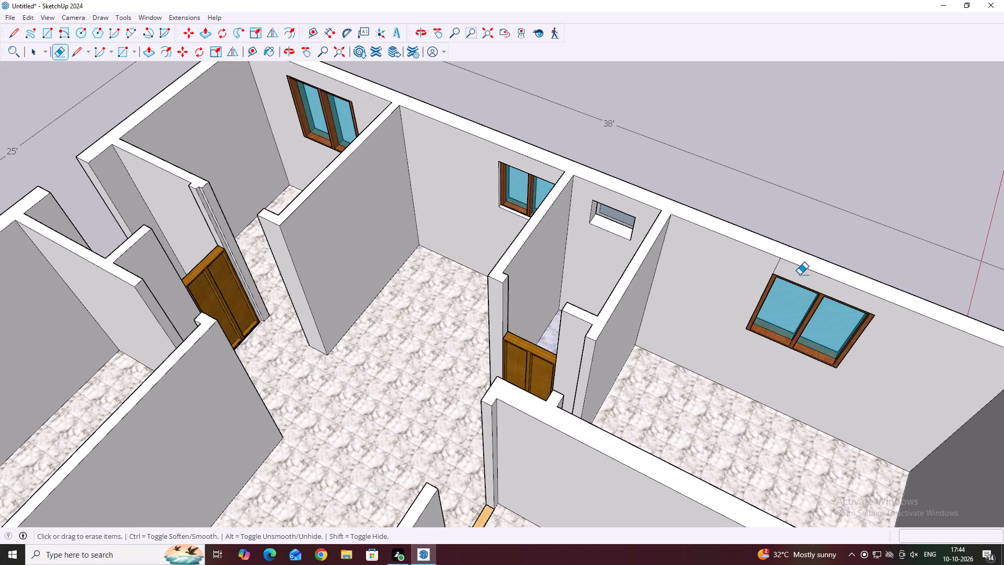
left_click_drag(800, 275, 758, 257)
key("Escape")
scroll(599, 243, "down", 6)
key("space")
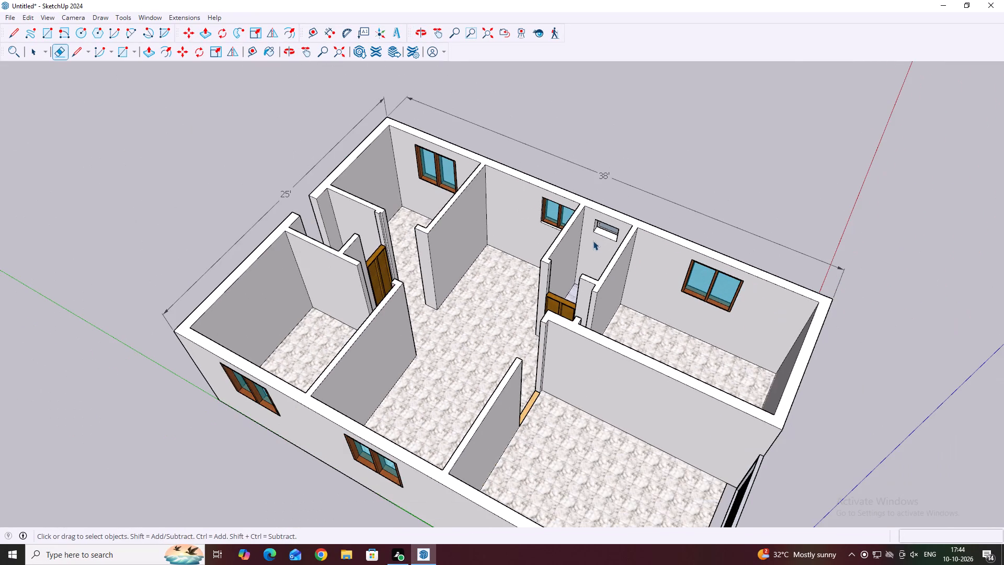
Examine the floor strip behind the gate, the front hall's door opening and the existing interior doors from several angles.
scroll(589, 240, "down", 5)
middle_click_drag(613, 369, 712, 364)
middle_click_drag(670, 347, 739, 343)
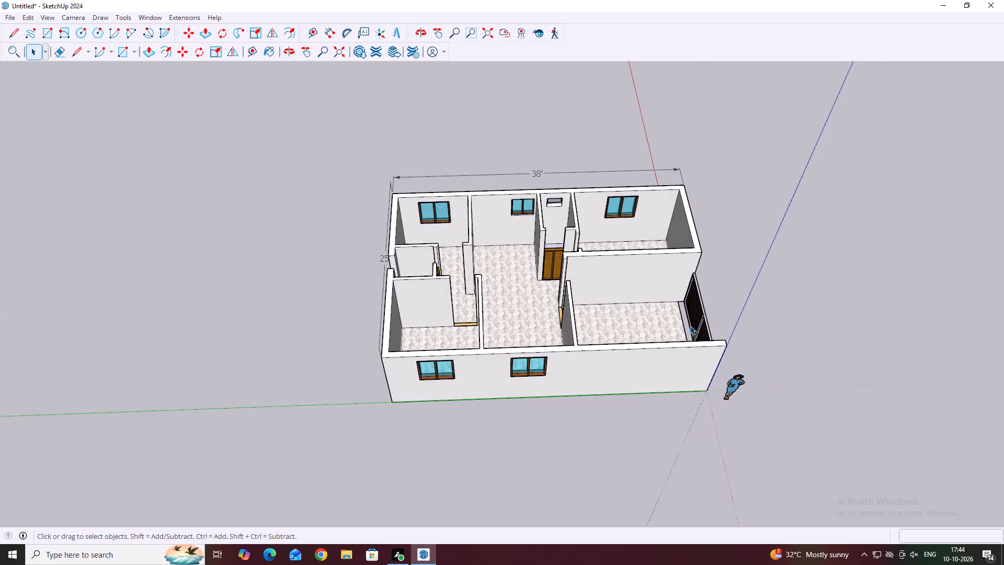
scroll(689, 325, "up", 7)
left_click(680, 305)
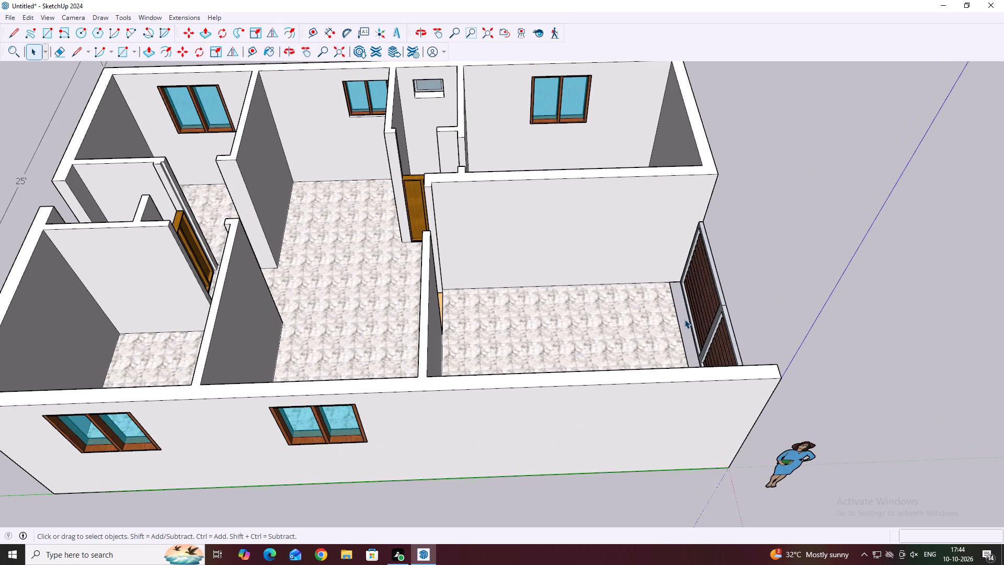
left_click(668, 303)
triple_click(679, 302)
middle_click_drag(767, 217, 576, 195)
middle_click_drag(723, 321, 483, 206)
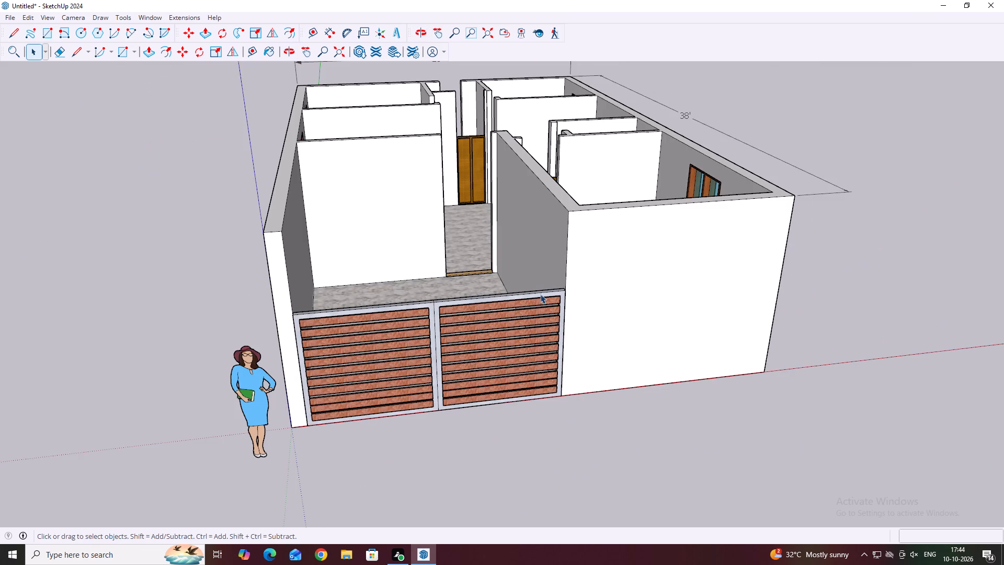
scroll(527, 292, "down", 6)
middle_click_drag(527, 200, 516, 296)
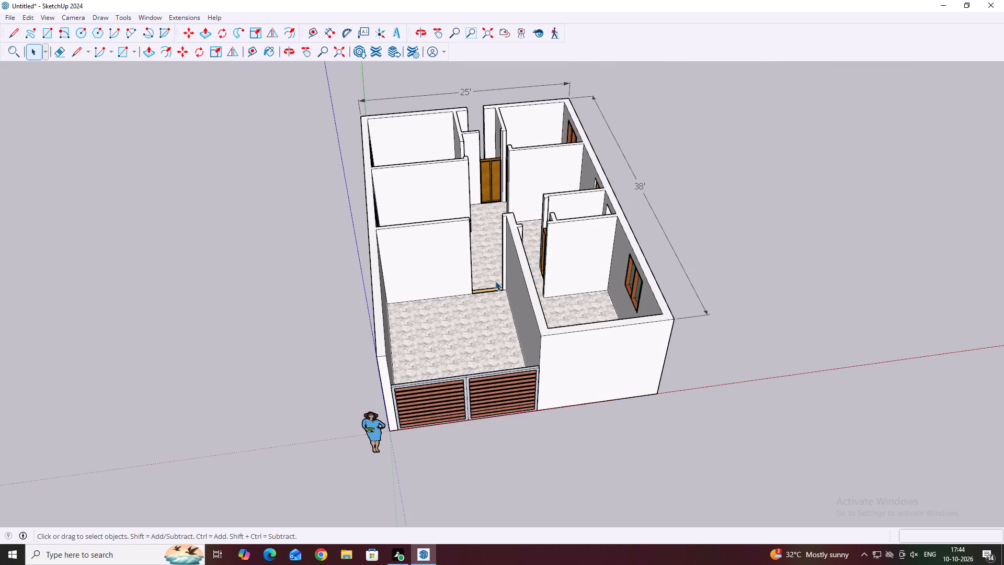
middle_click_drag(489, 288, 486, 319)
scroll(482, 305, "up", 8)
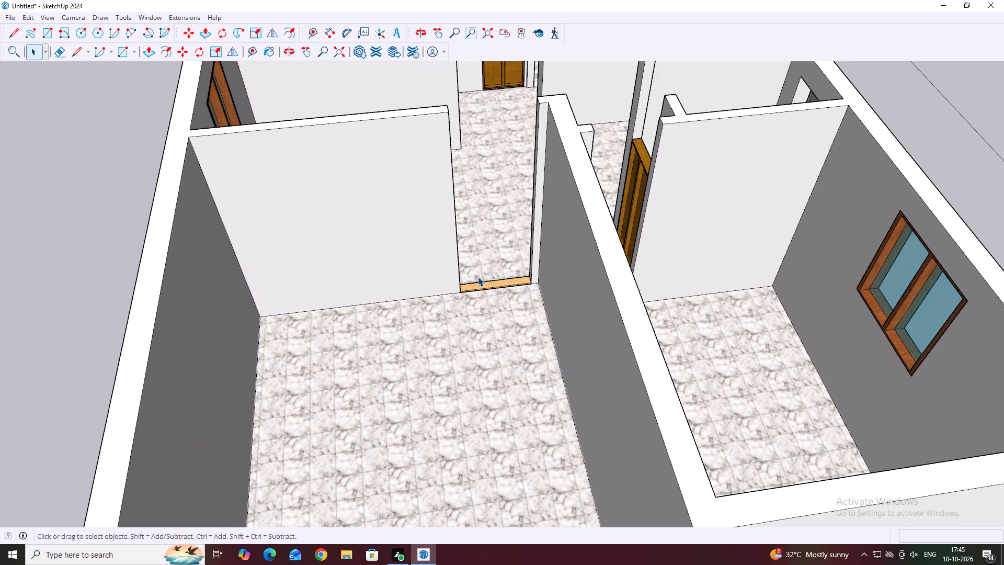
left_click(633, 189)
scroll(628, 190, "down", 4)
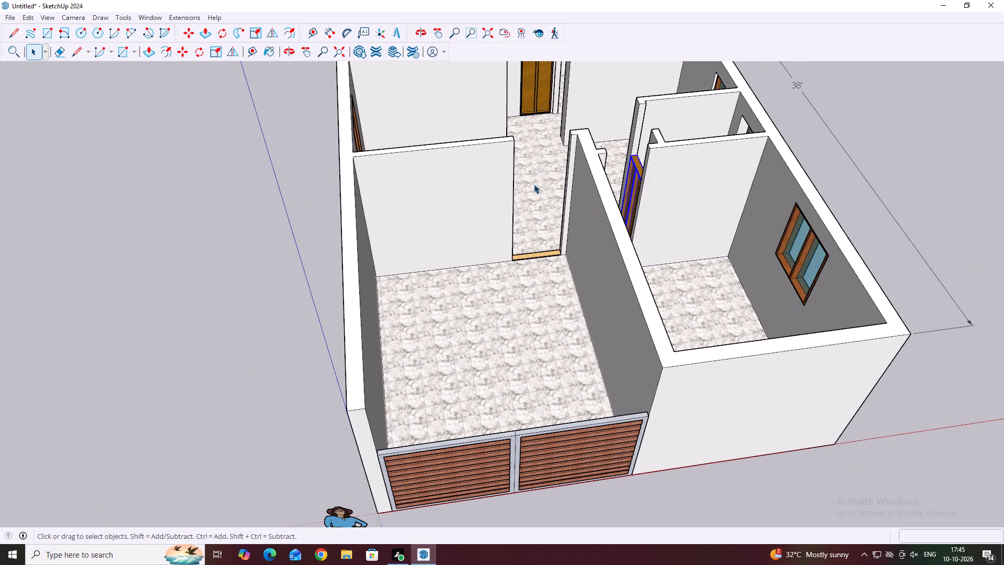
key("Escape")
key("space")
Copy the rear double door by its bottom corner to the threshold corner of the front hall's open doorway.
left_click(540, 101)
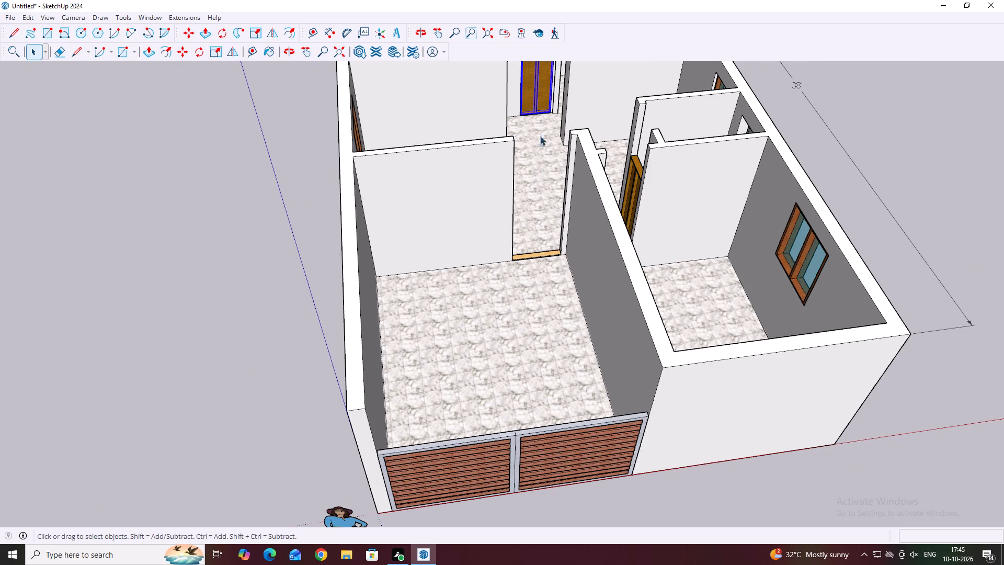
middle_click_drag(507, 189, 477, 202)
key("m")
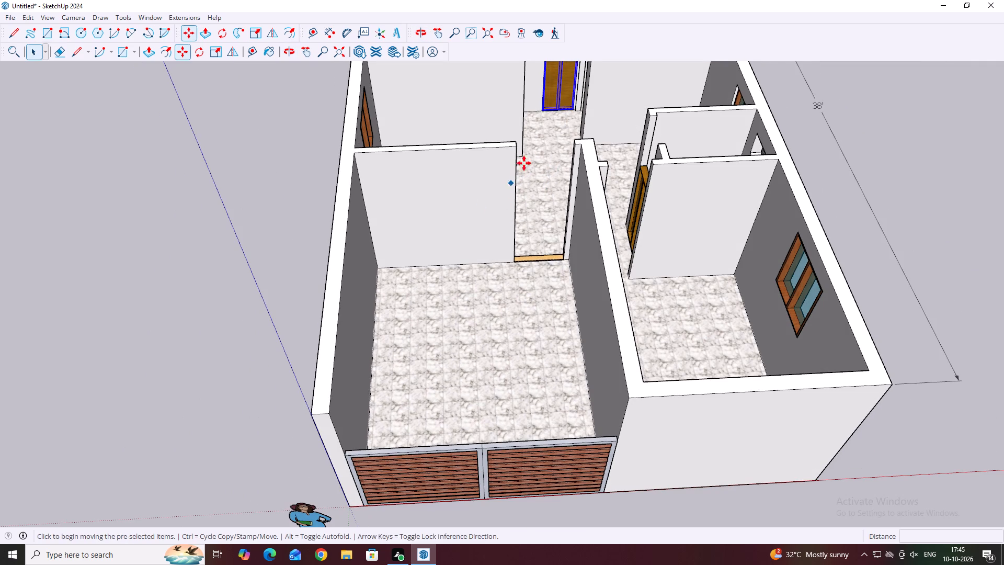
scroll(550, 99, "up", 13)
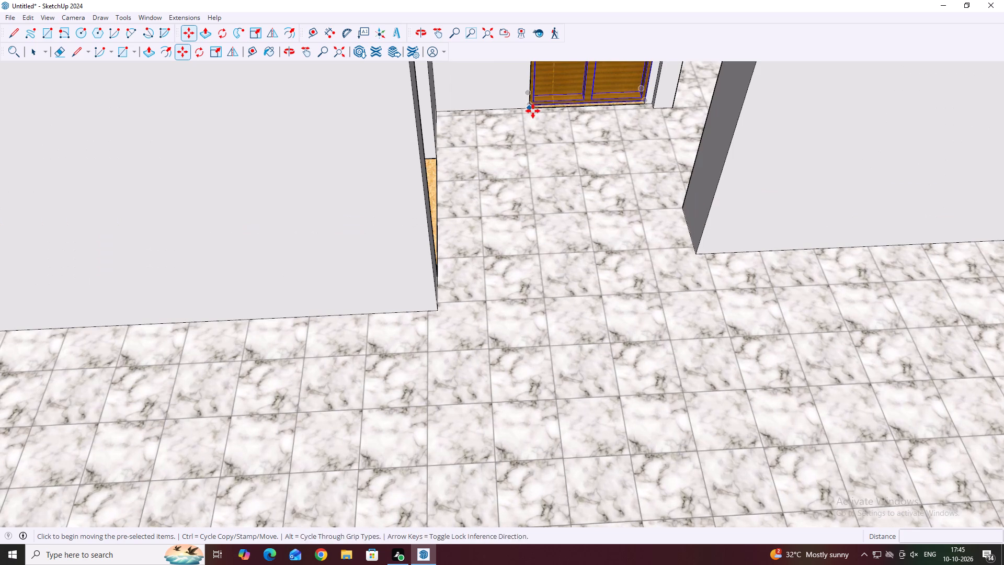
left_click(530, 105)
scroll(534, 128, "down", 4)
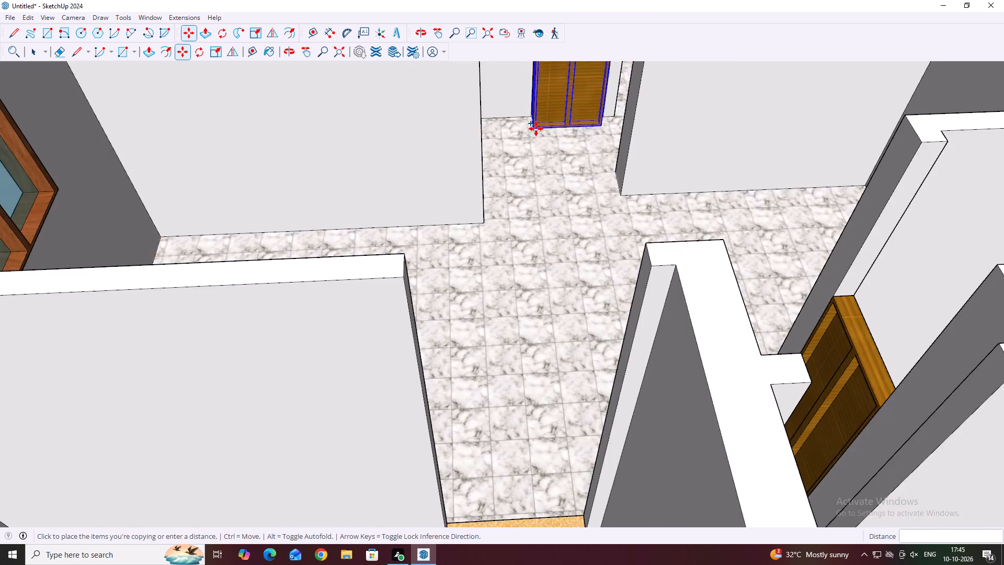
scroll(536, 129, "down", 11)
scroll(510, 303, "up", 10)
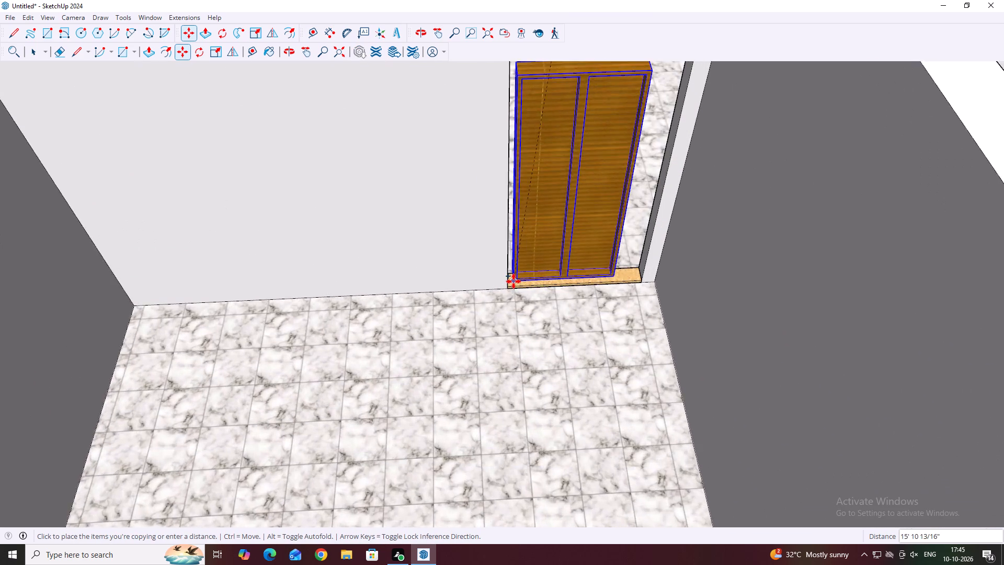
scroll(514, 281, "up", 3)
left_click(507, 288)
key("space")
scroll(569, 247, "down", 2)
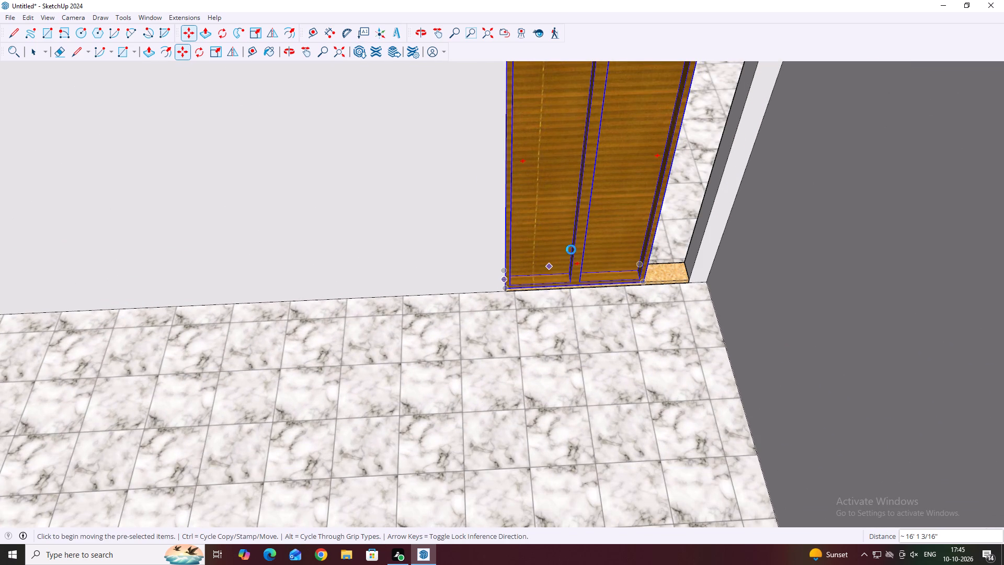
left_click(618, 337)
key("Escape")
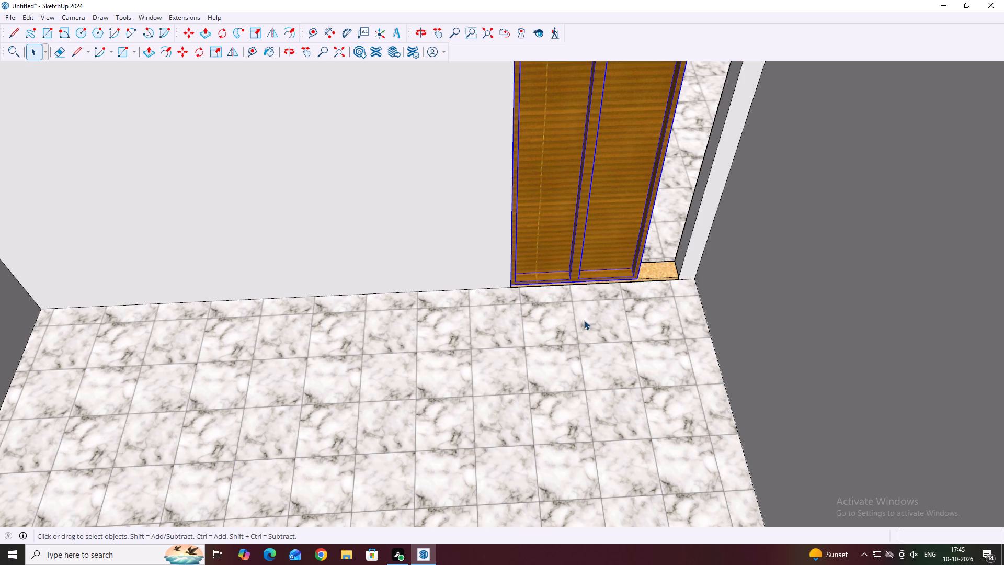
left_click(584, 320)
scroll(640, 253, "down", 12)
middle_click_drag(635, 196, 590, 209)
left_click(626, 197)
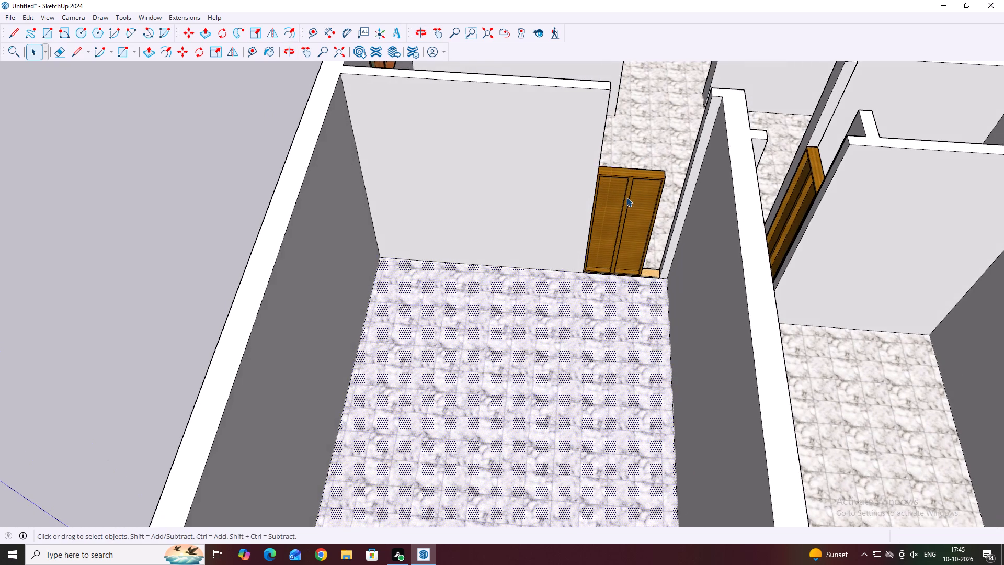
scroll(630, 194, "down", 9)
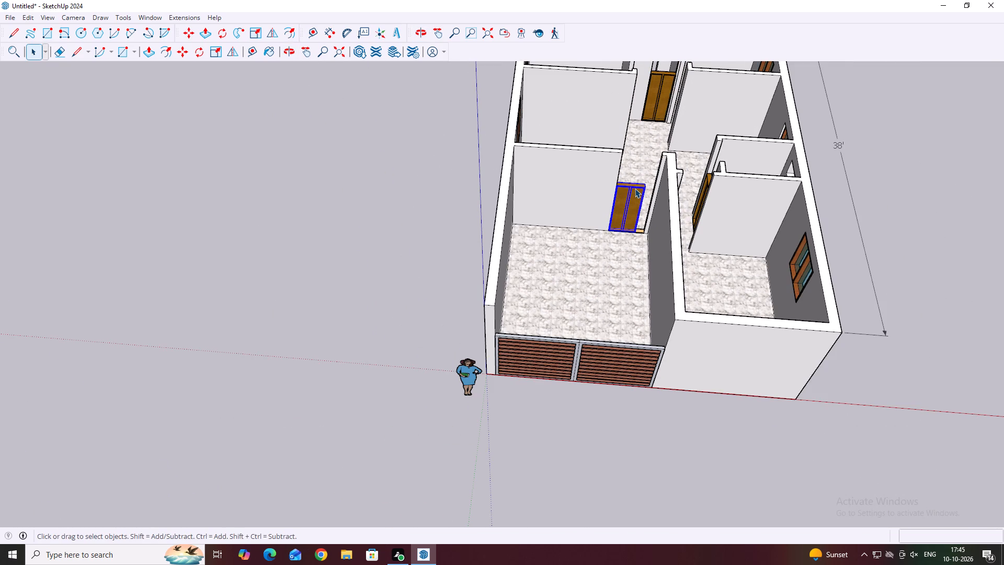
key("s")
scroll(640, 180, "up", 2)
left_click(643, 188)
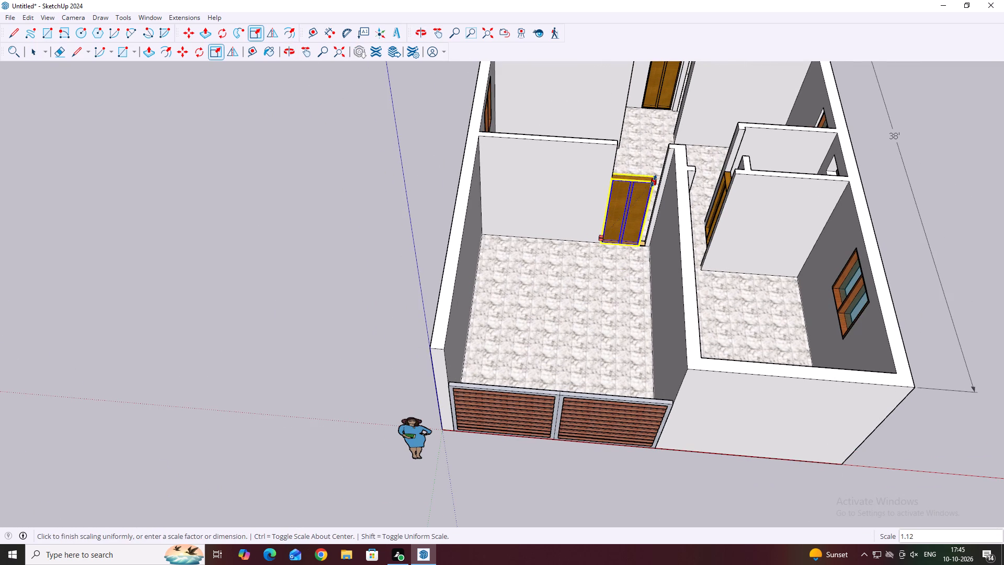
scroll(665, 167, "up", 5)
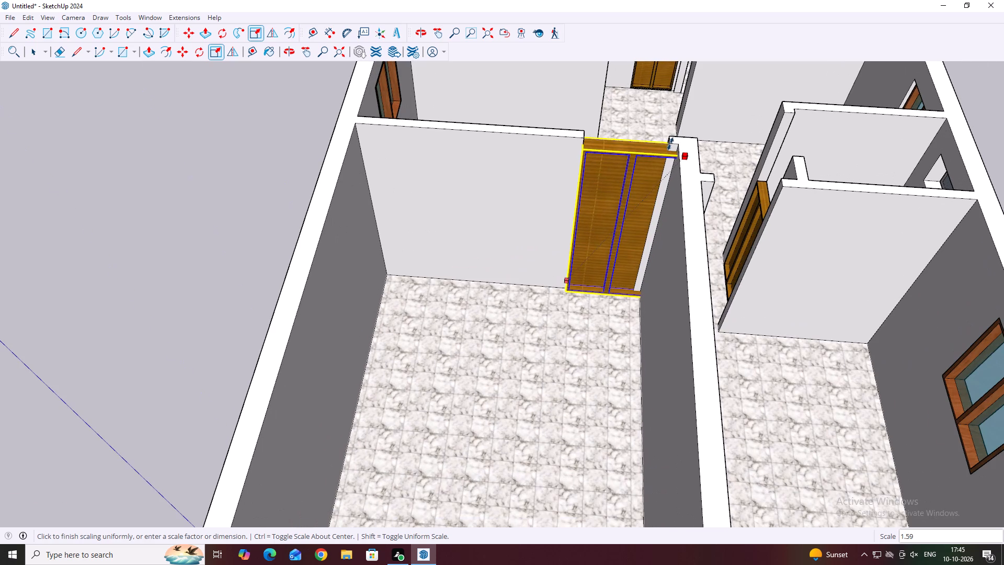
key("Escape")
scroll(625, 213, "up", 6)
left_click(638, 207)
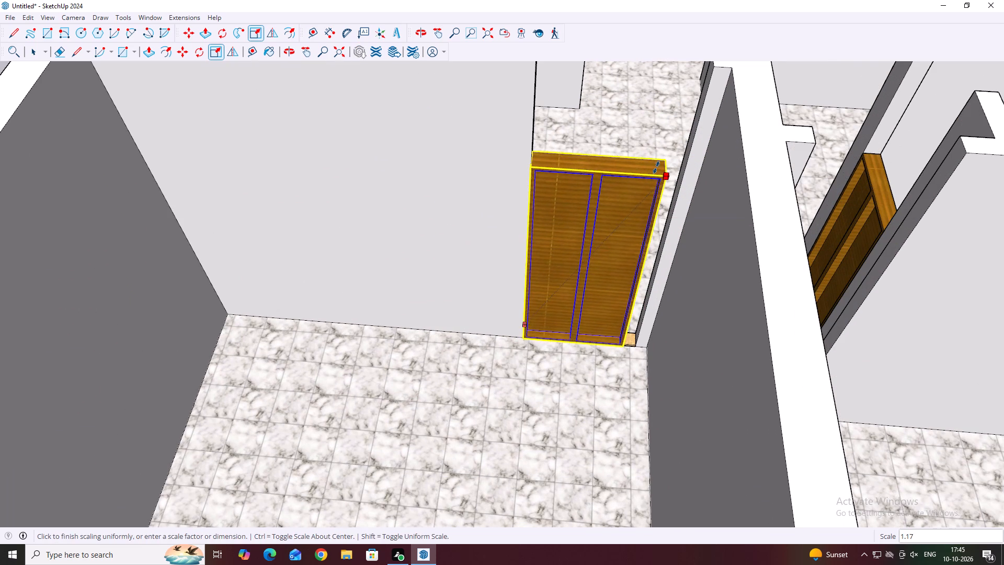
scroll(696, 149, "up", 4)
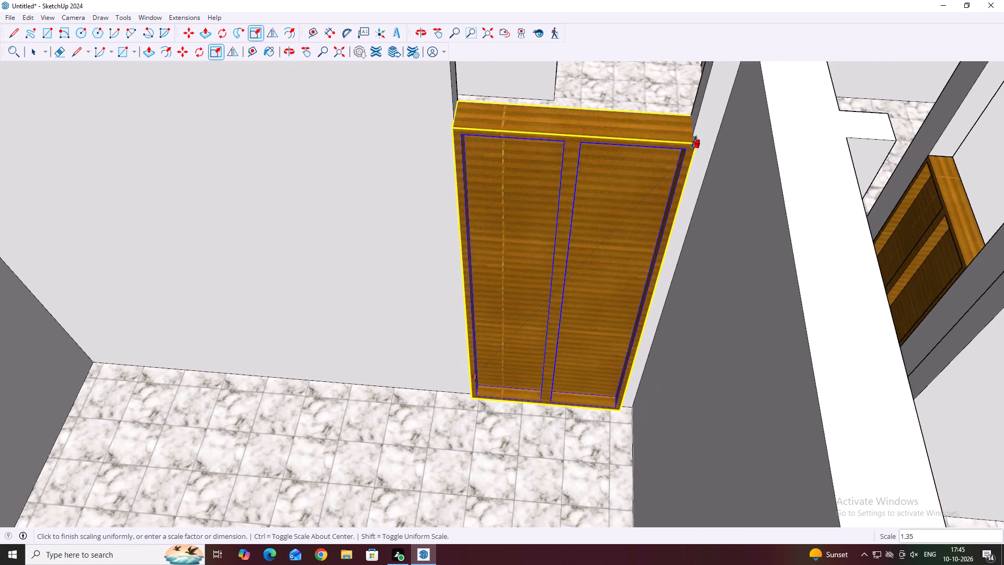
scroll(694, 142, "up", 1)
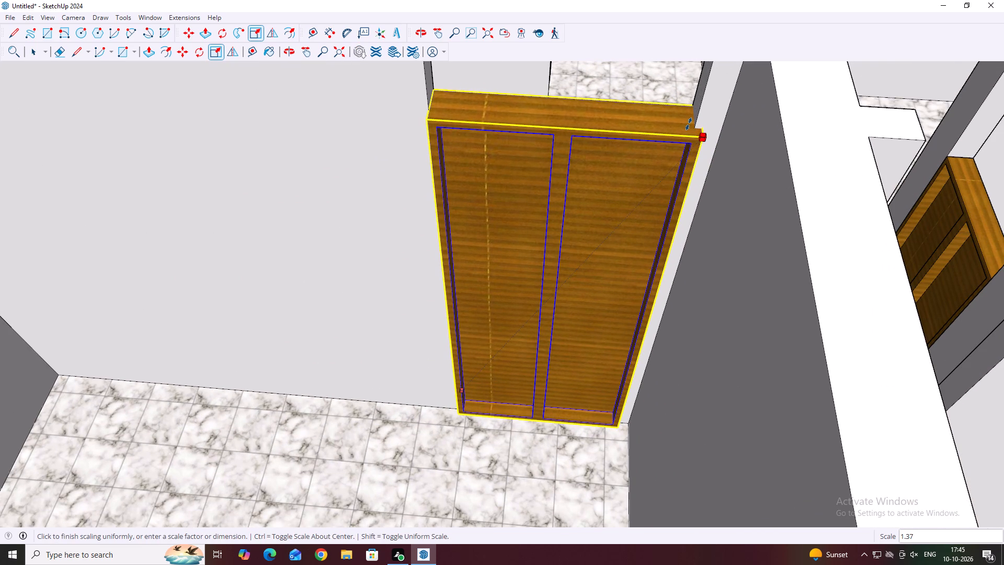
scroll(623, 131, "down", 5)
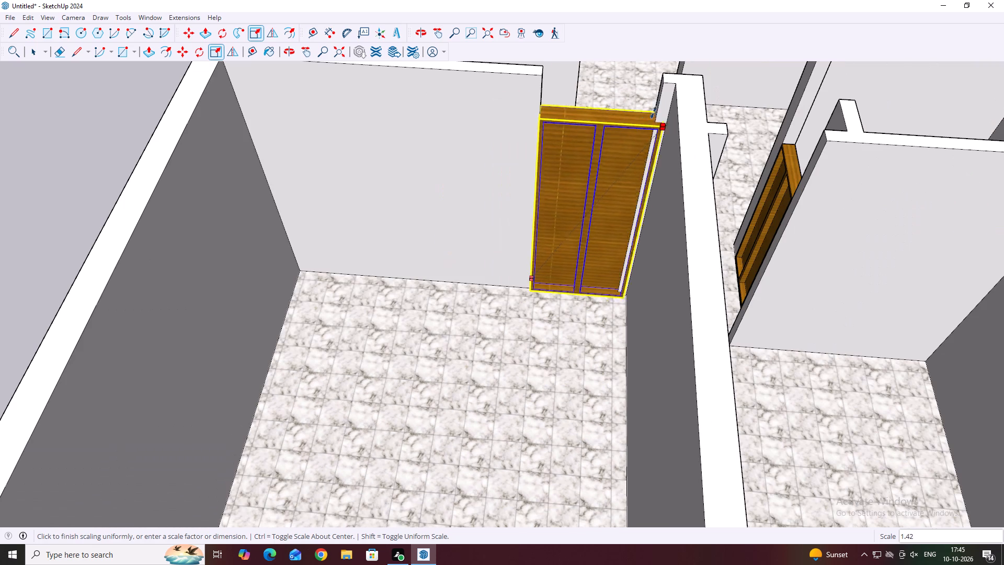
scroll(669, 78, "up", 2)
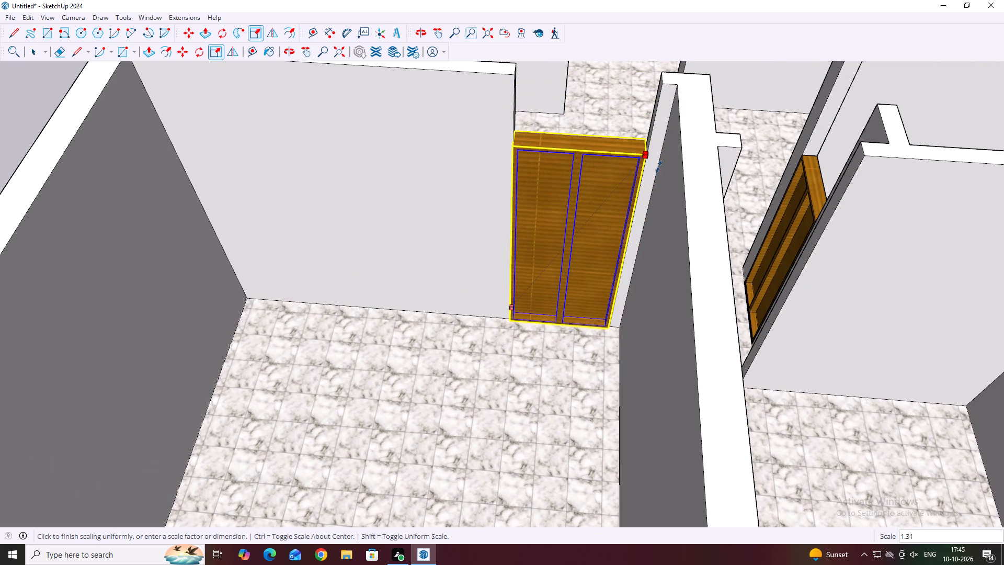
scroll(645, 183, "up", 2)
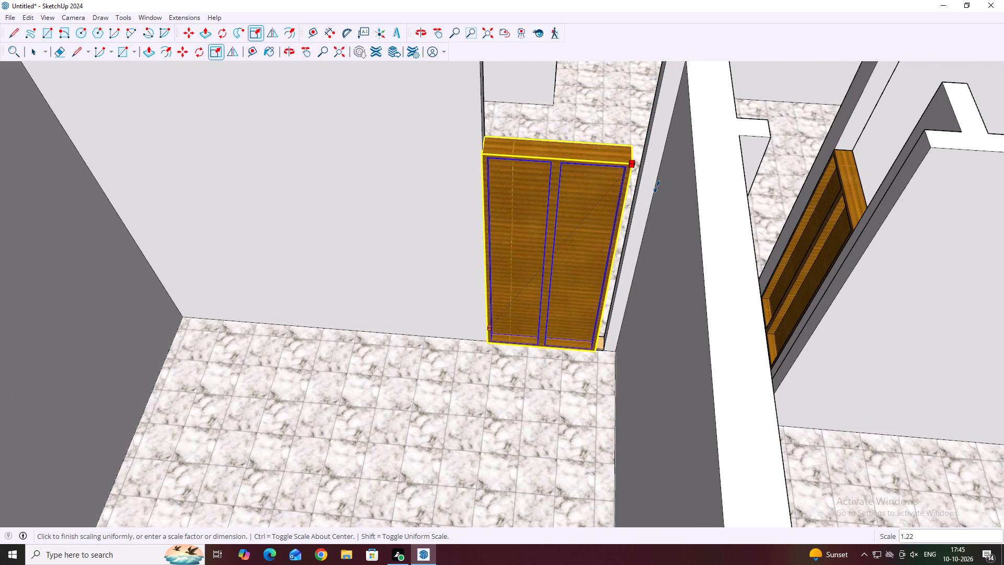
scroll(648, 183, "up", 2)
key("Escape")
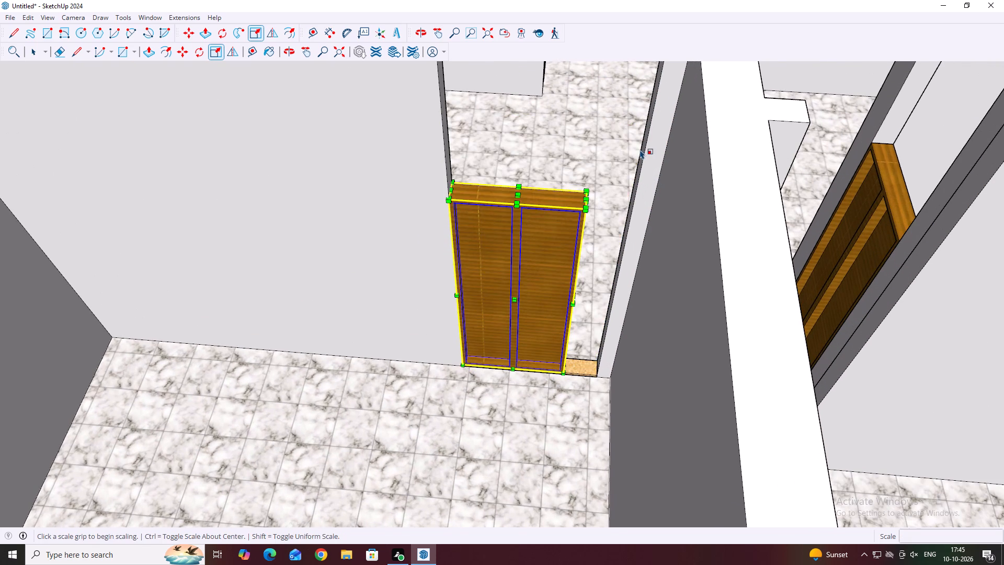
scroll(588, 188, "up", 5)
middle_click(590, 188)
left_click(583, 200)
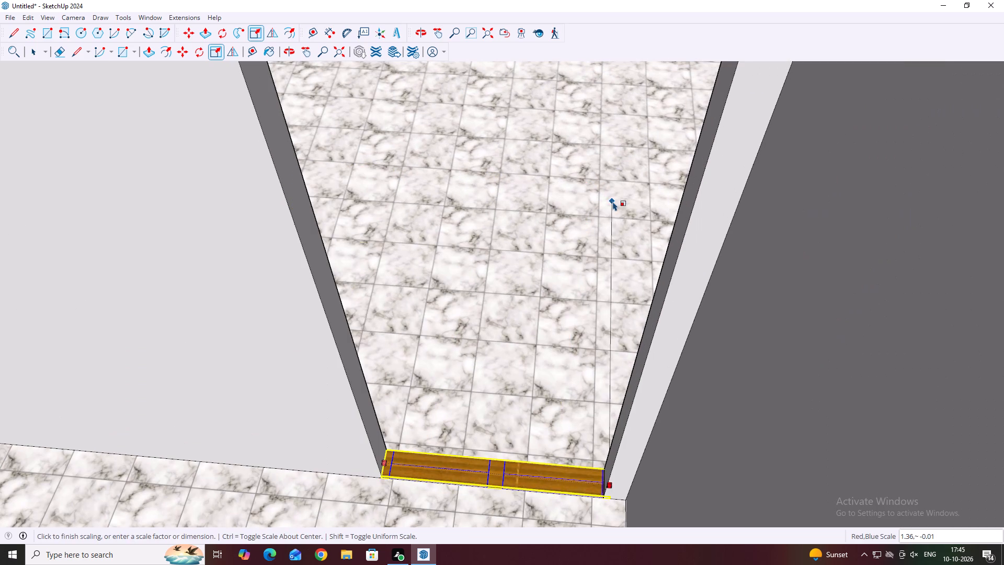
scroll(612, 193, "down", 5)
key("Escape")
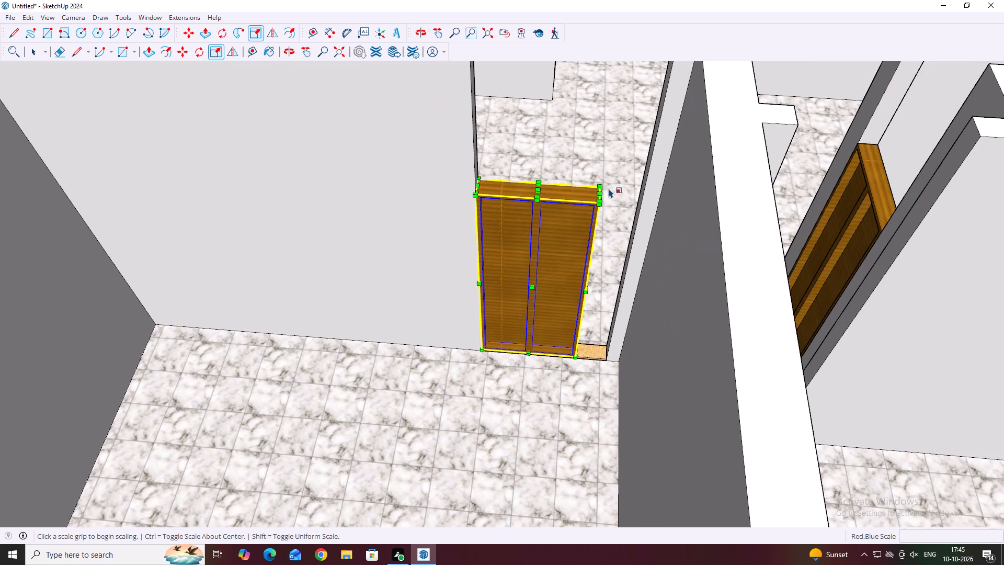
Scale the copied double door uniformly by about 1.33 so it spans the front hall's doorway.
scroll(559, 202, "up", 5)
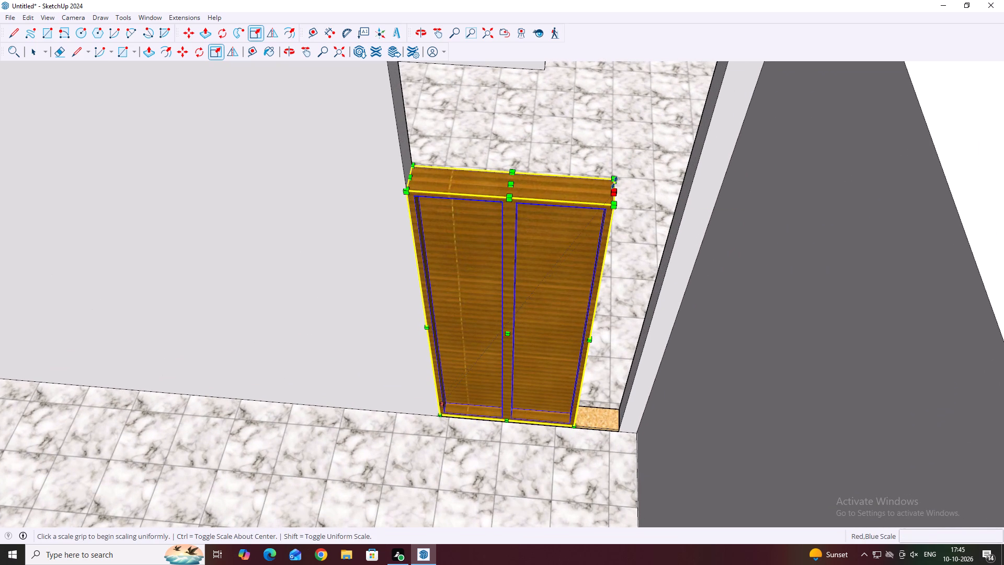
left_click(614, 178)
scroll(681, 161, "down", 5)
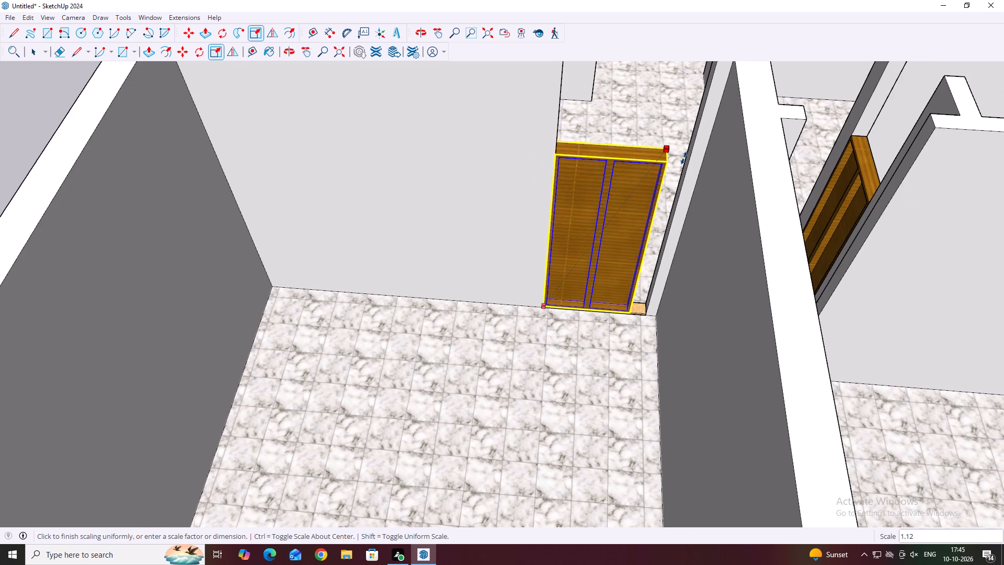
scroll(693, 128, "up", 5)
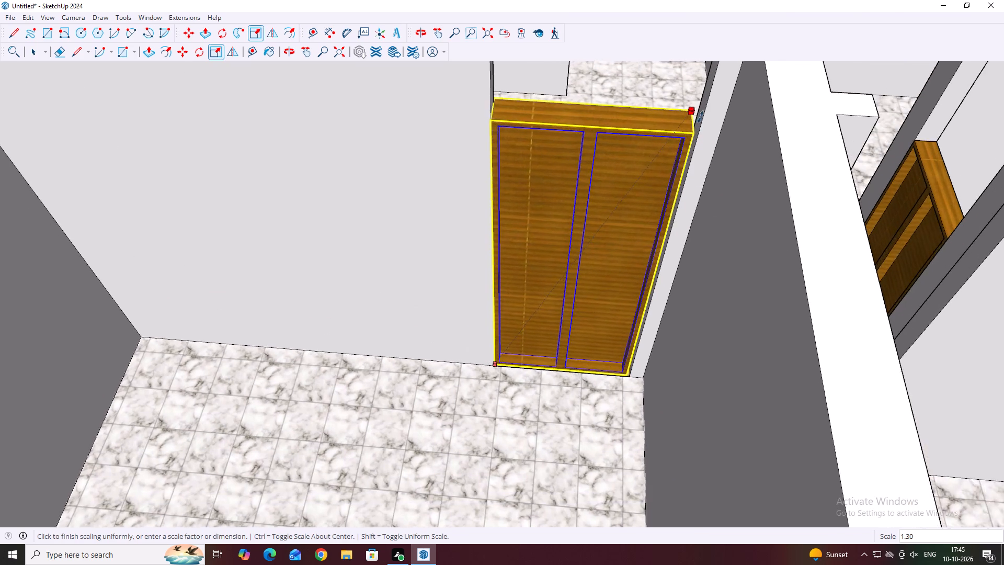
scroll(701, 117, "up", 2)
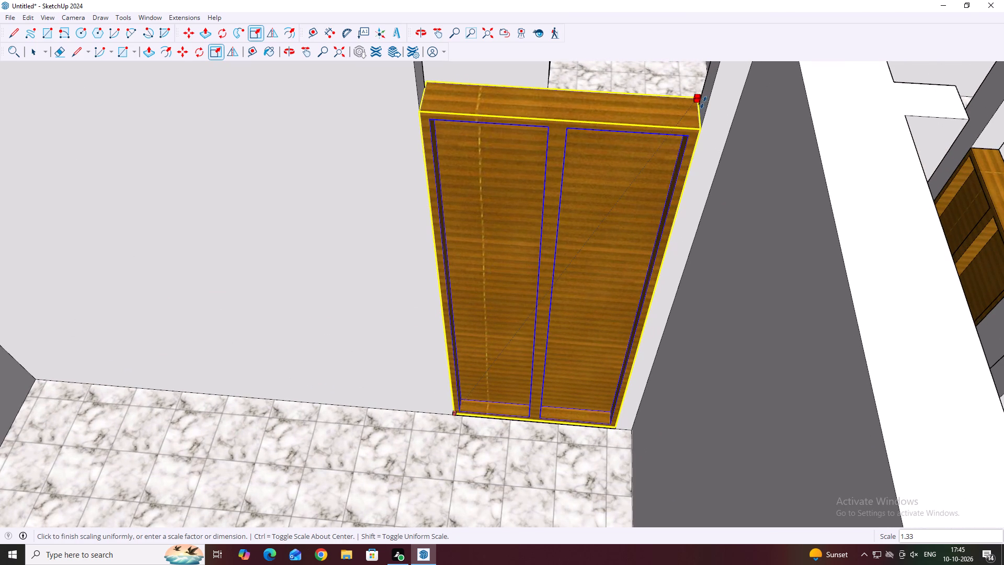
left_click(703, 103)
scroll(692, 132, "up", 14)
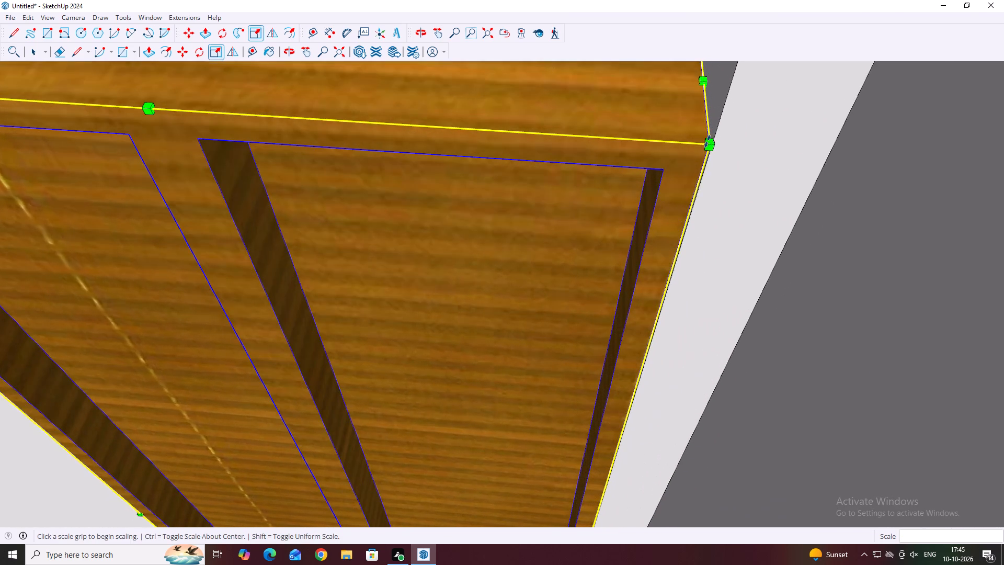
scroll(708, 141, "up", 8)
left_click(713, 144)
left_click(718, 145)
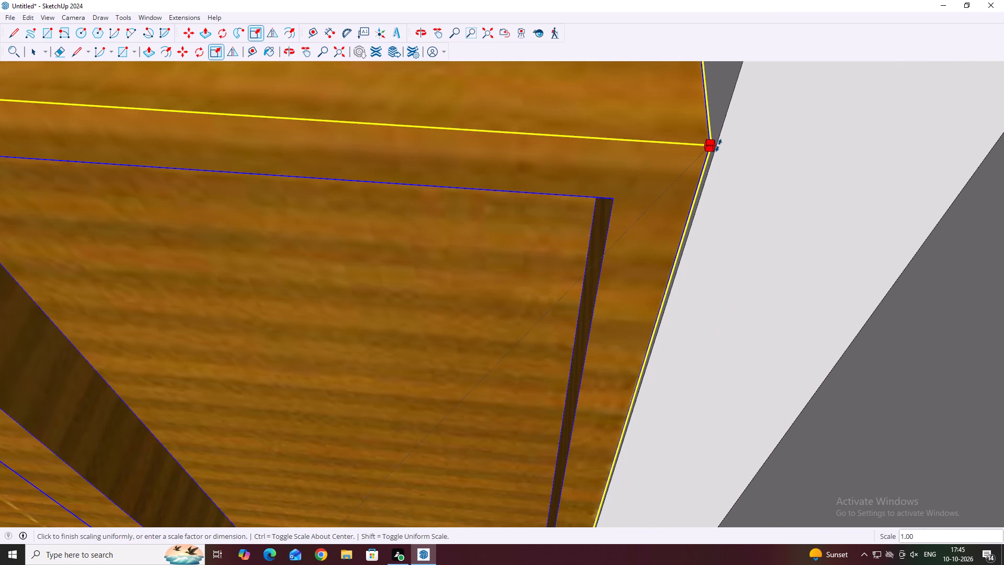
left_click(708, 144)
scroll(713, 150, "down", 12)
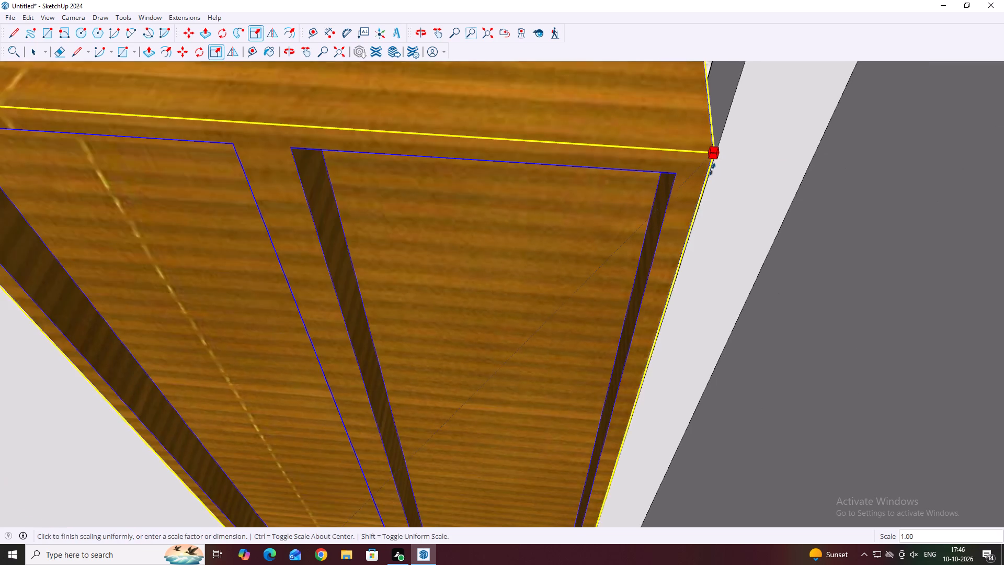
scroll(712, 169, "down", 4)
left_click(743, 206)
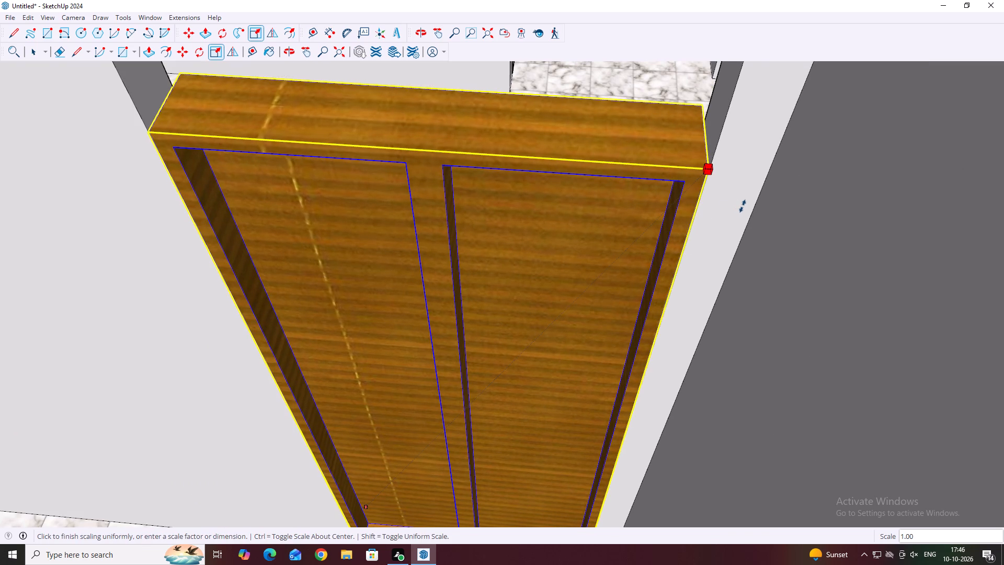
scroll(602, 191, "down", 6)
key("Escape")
Undo the last two changes and delete the copied double door from the front hall's doorway.
key("space")
left_click(491, 145)
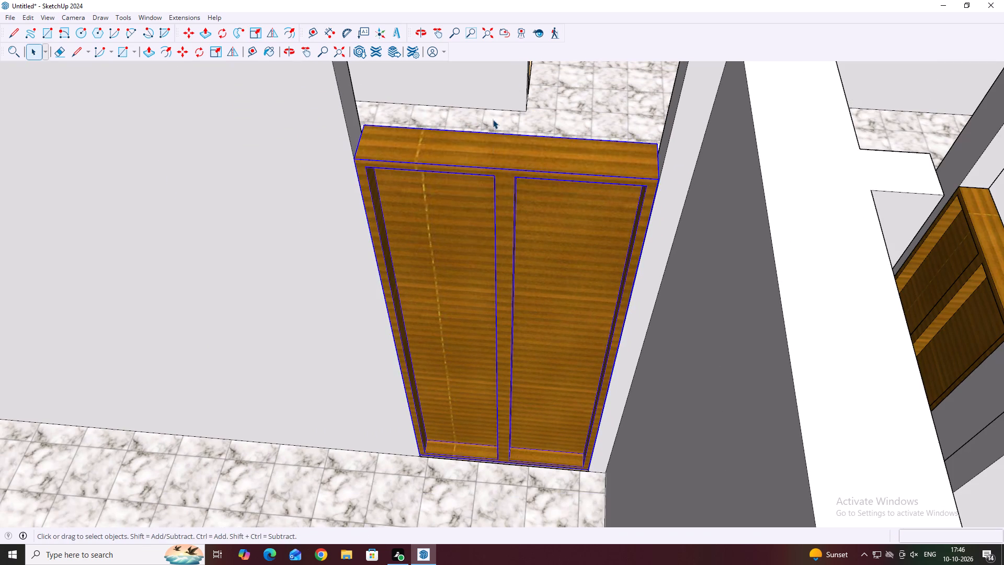
middle_click_drag(495, 122, 535, 300)
scroll(534, 300, "down", 4)
middle_click_drag(542, 359, 513, 234)
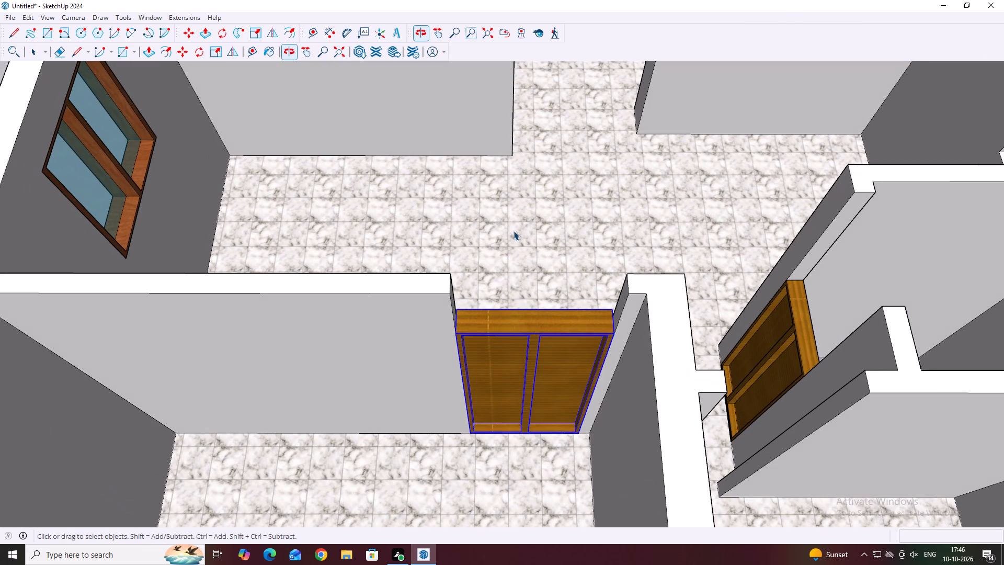
key("ctrl+z")
key("ctrl+z")
left_click(512, 335)
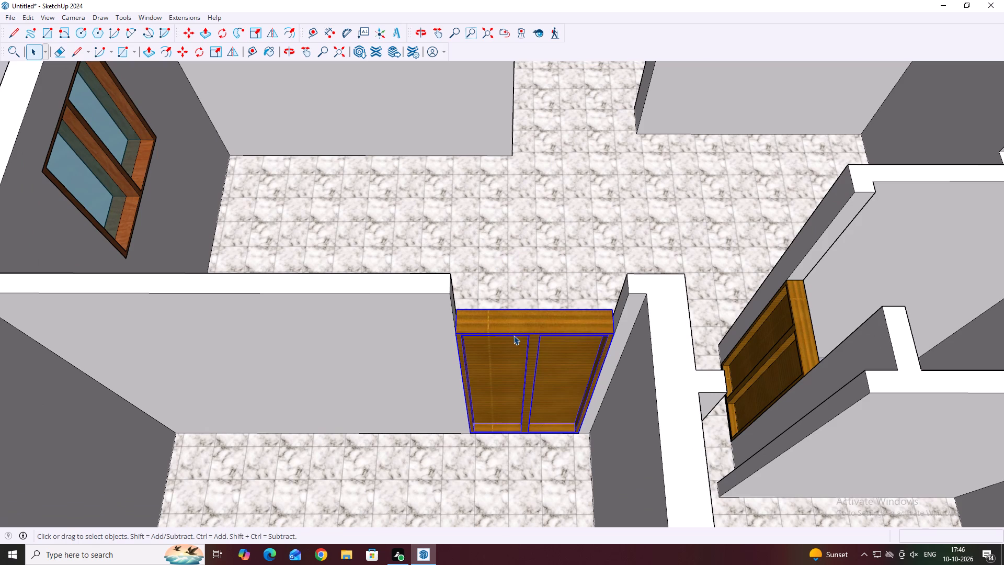
key("Delete")
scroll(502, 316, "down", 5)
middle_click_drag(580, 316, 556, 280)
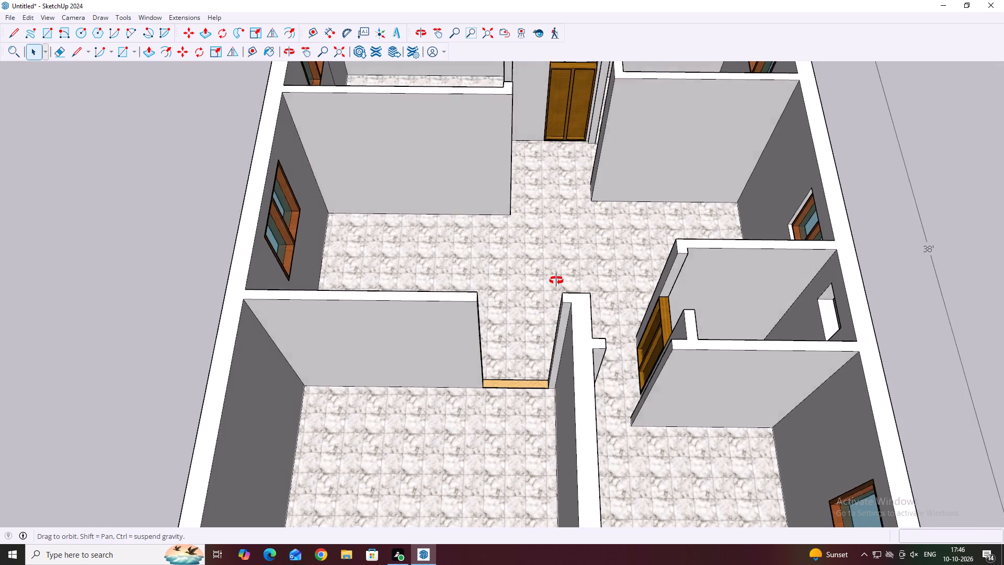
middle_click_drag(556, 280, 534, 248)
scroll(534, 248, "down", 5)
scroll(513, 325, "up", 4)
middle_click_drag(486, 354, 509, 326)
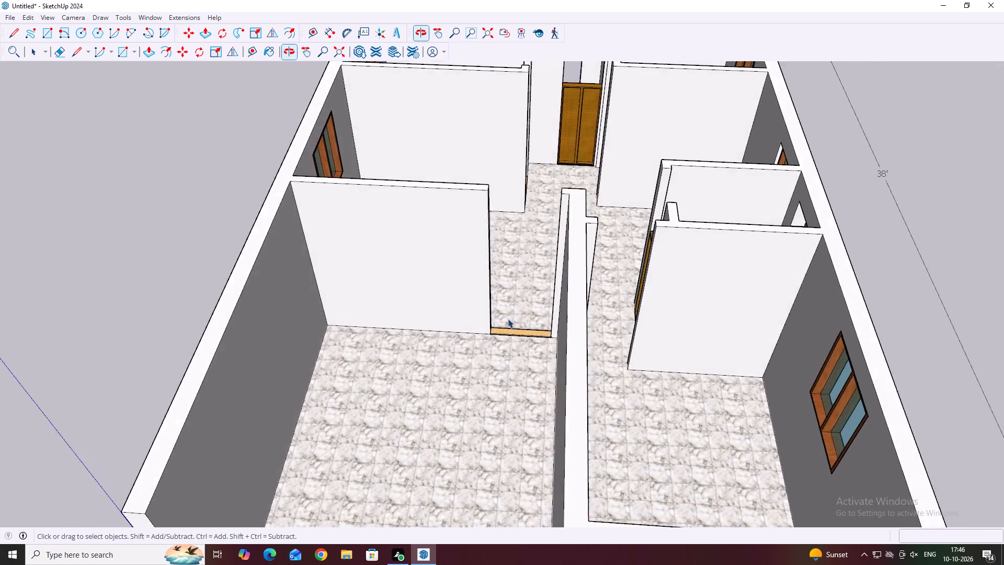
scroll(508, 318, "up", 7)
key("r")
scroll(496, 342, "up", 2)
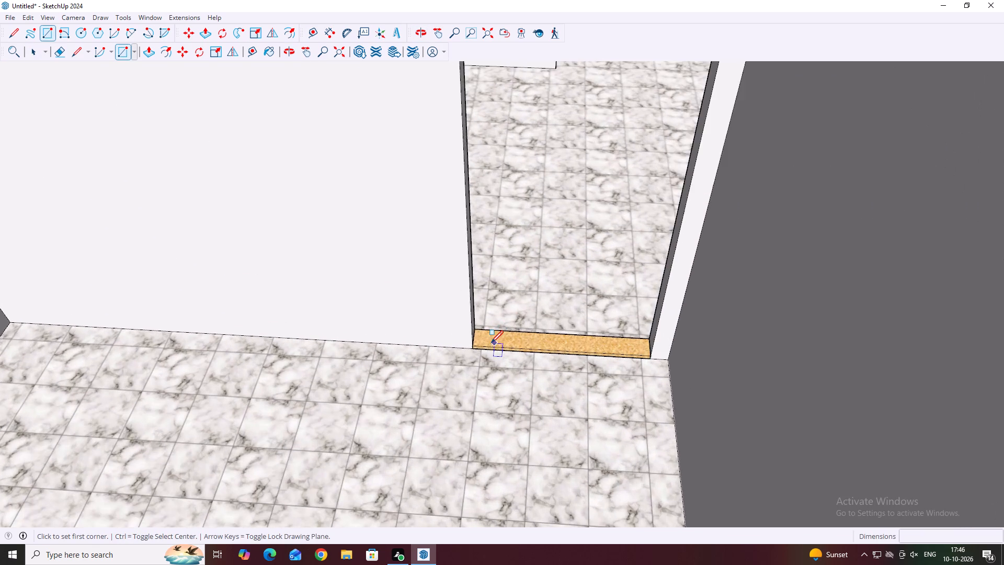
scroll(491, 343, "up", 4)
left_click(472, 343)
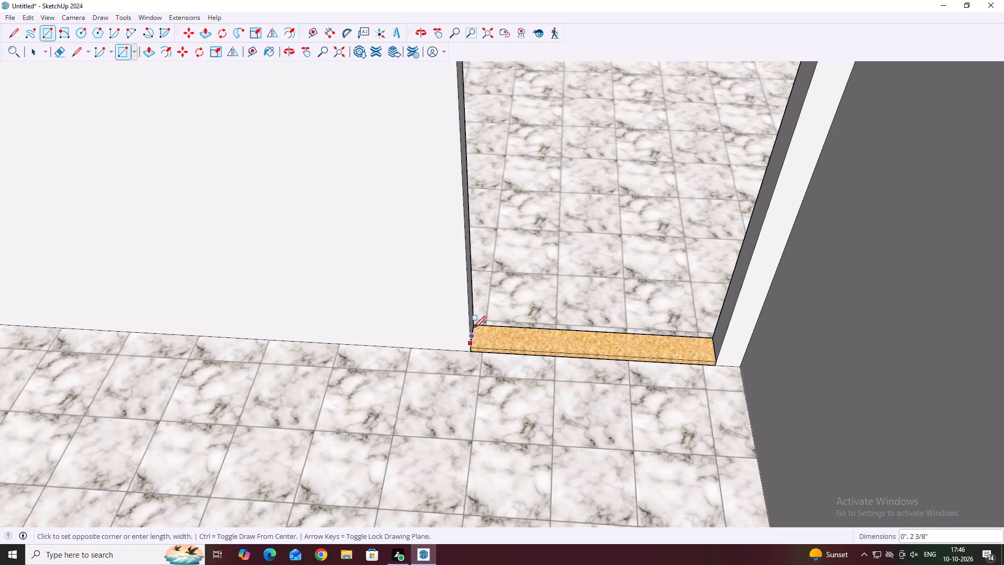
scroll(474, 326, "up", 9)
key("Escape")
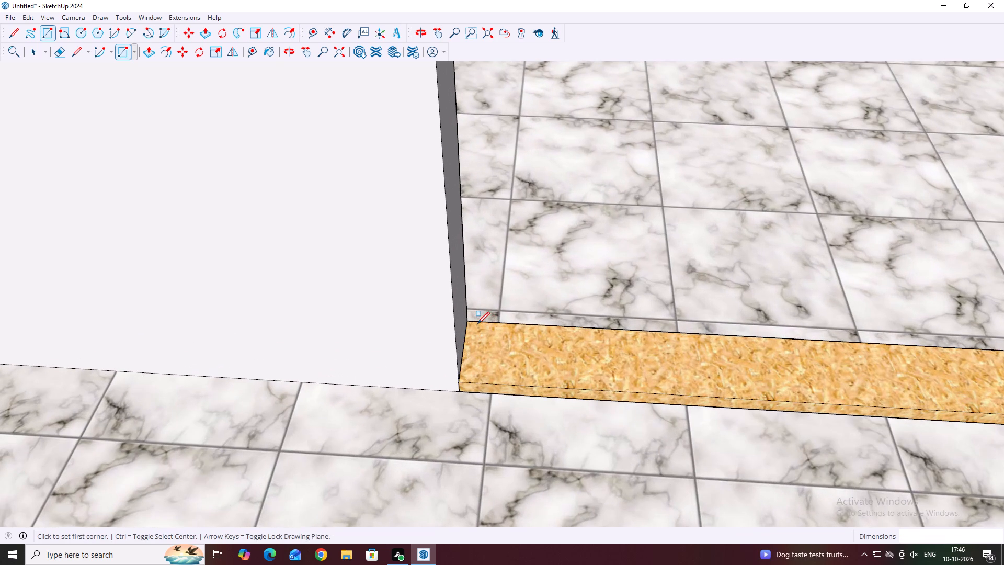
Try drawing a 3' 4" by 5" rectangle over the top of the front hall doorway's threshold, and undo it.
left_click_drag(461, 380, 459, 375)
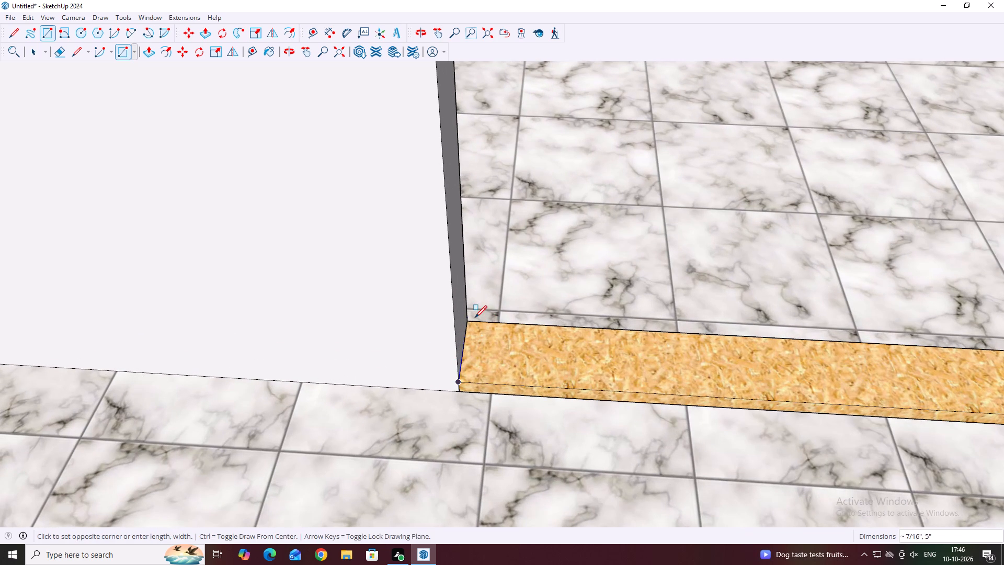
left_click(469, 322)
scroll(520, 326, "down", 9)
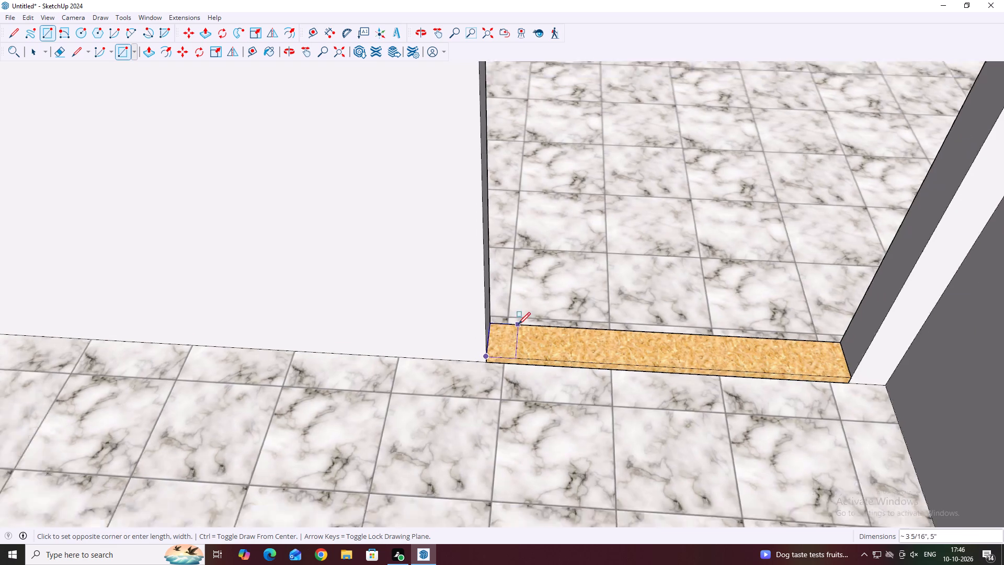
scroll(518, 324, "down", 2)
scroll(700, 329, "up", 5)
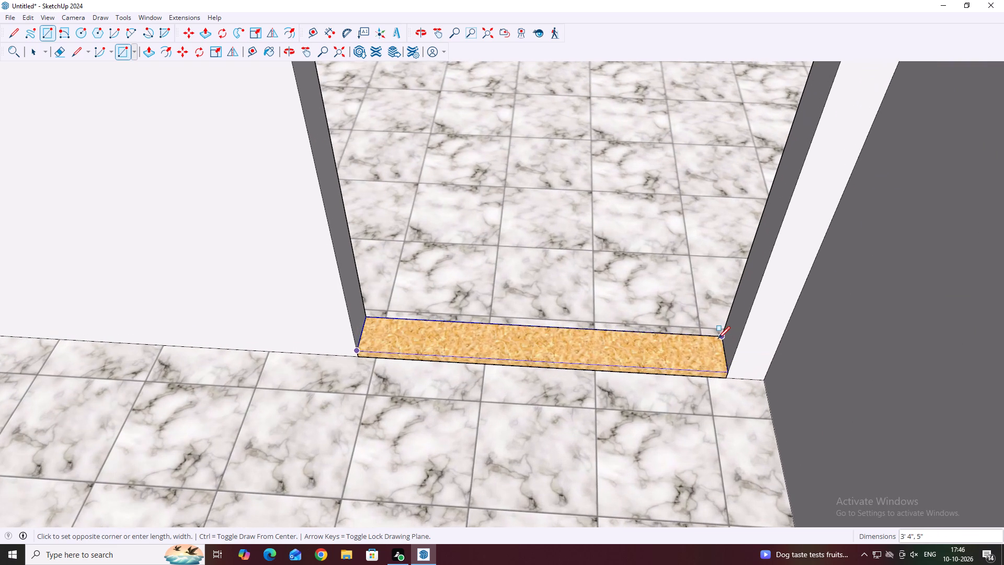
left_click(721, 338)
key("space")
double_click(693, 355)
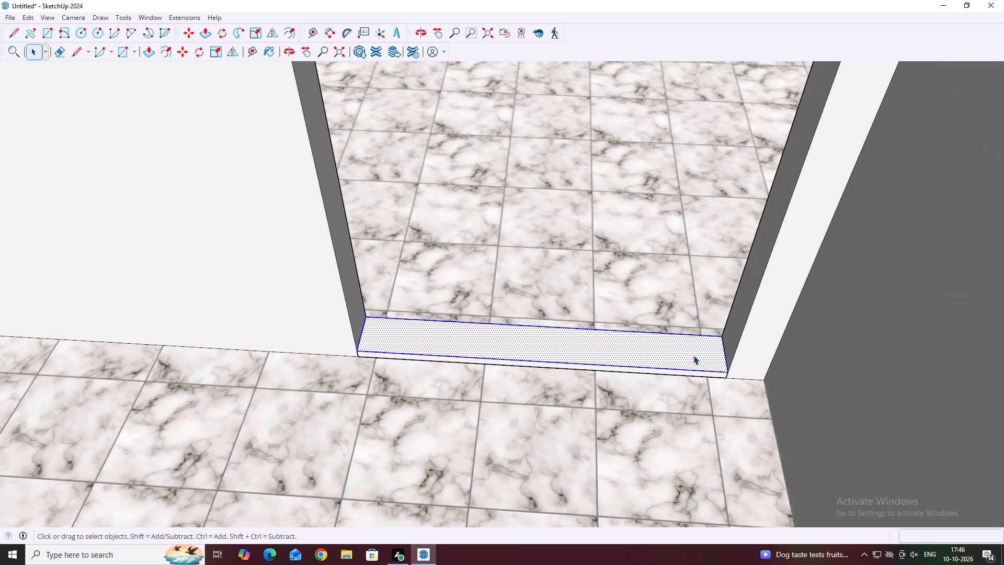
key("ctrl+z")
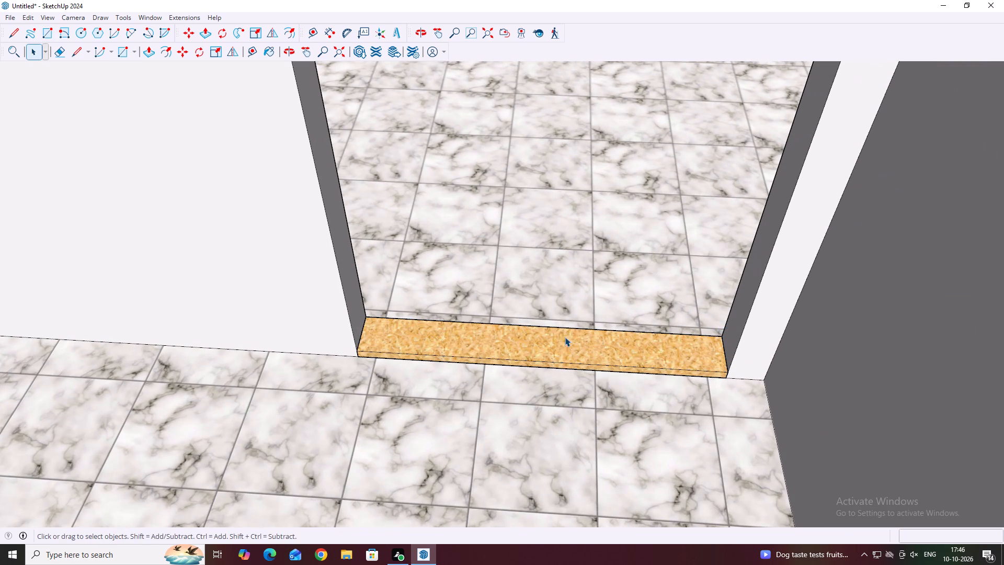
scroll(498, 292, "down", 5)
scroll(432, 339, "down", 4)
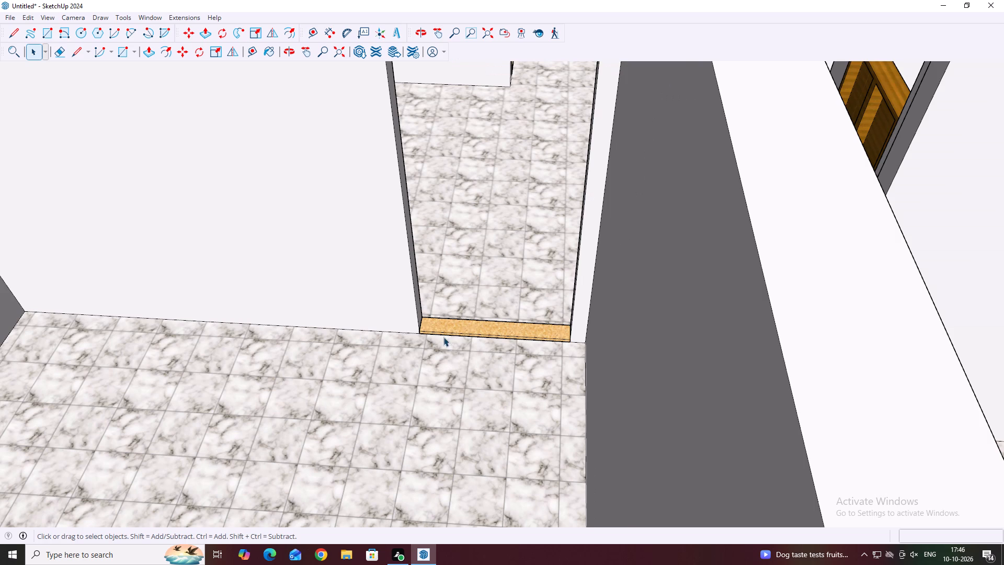
Move the wood-textured threshold strip about 9" out of the front hall doorway onto the adjoining tiled floor.
left_click(460, 328)
key("m")
left_click(460, 328)
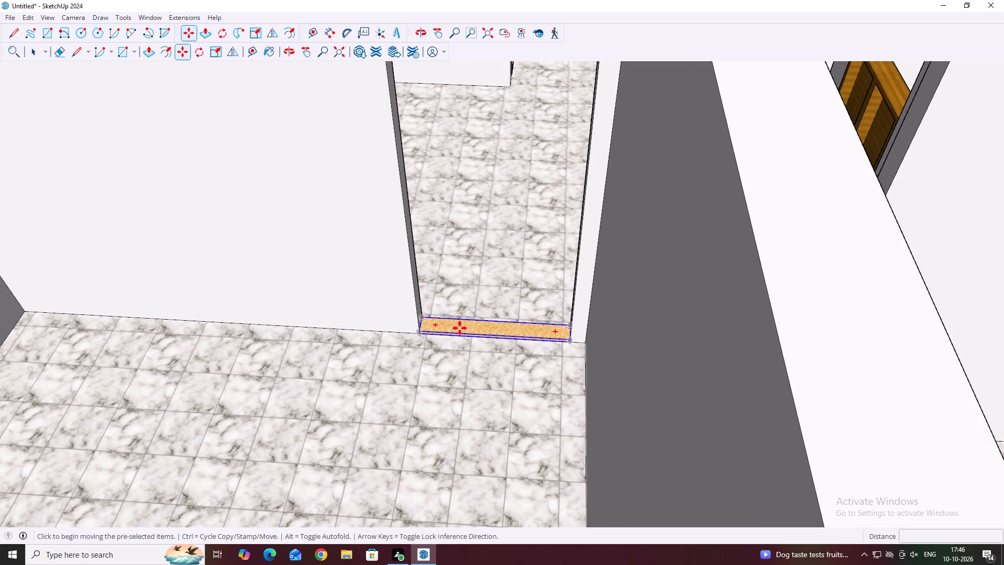
left_click(455, 345)
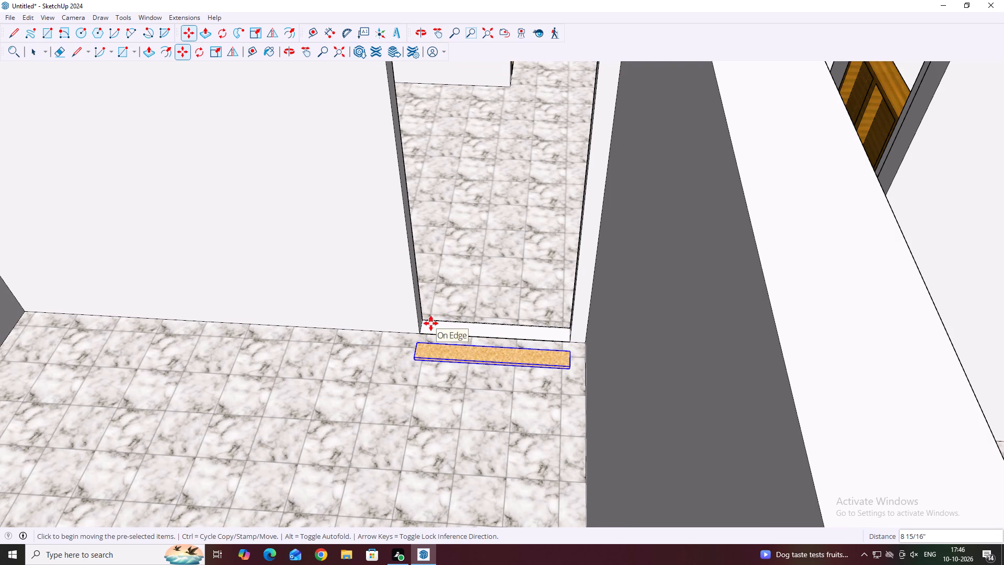
key("Escape")
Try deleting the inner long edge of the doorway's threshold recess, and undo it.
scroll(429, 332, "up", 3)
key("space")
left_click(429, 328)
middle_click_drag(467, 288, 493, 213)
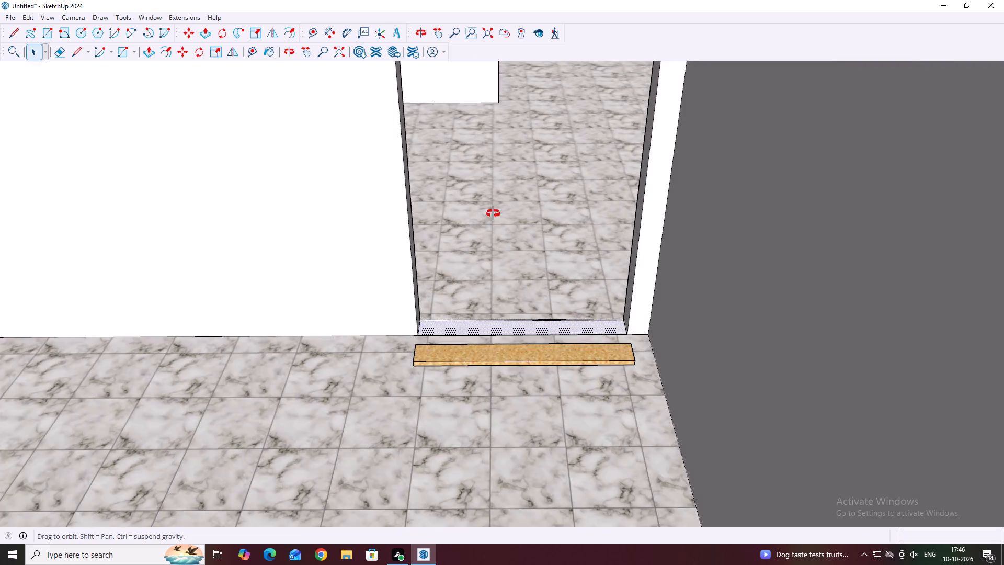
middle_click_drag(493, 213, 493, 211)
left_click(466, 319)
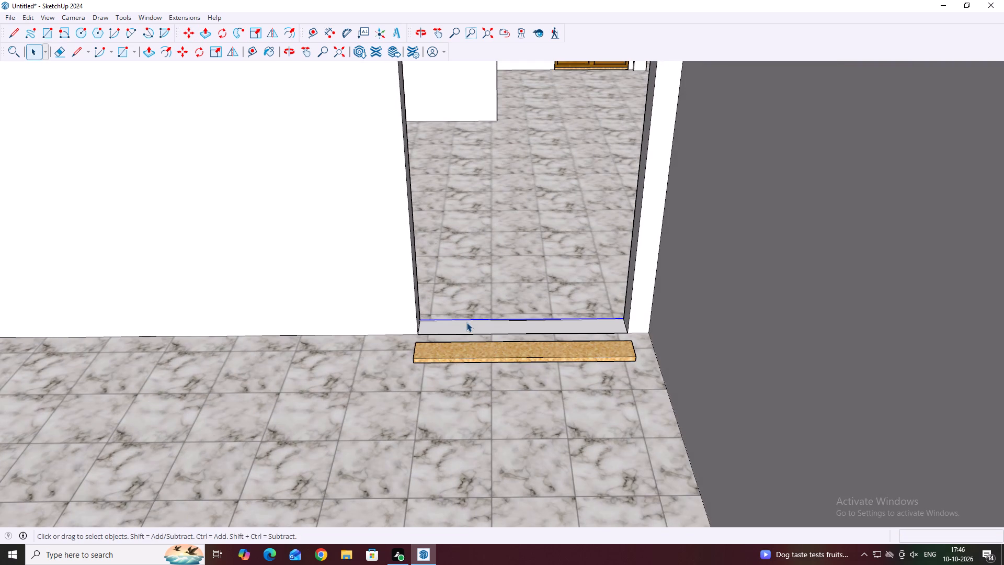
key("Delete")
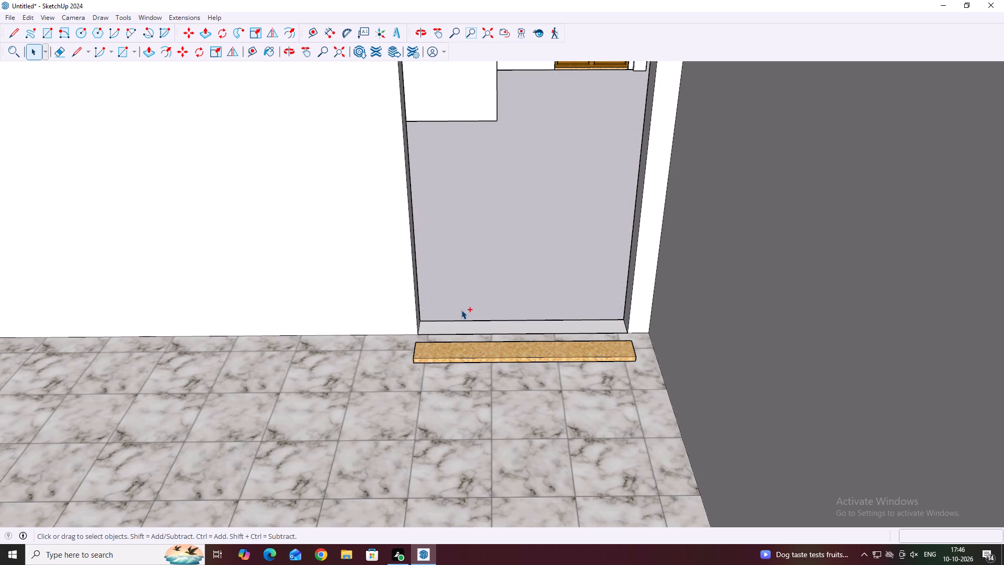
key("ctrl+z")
Delete the leftover upper edge along the inner long side of the doorway's threshold recess.
scroll(461, 314, "up", 2, "ctrl")
left_click(462, 322)
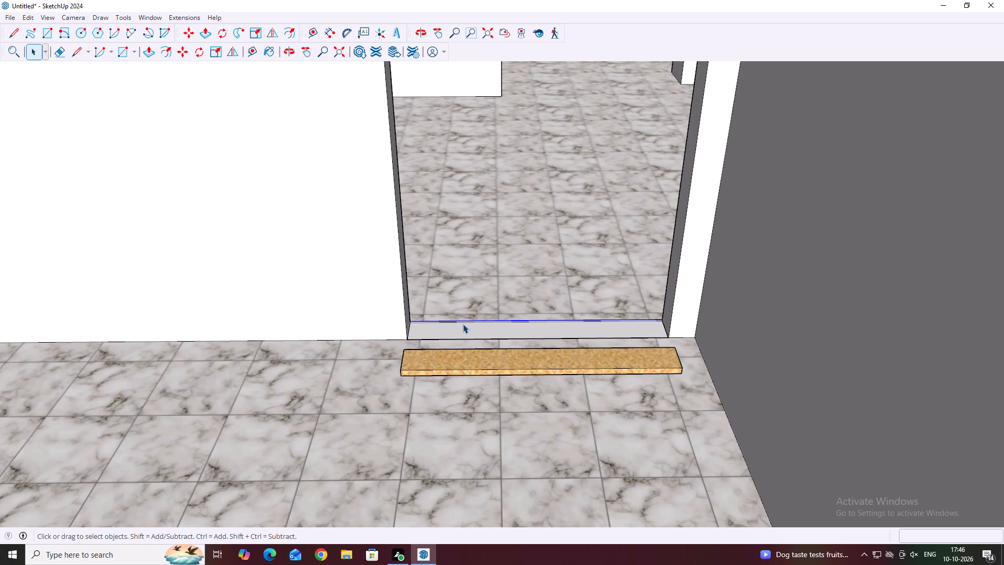
left_click(461, 329)
scroll(459, 325, "up", 4)
left_click(457, 321)
left_click(458, 323)
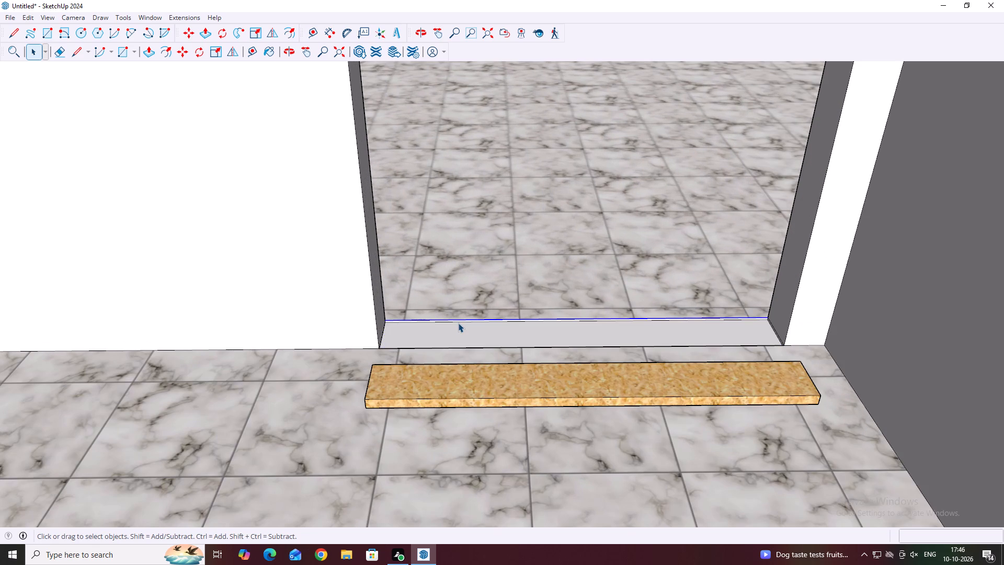
key("Delete")
Delete the duplicate short edge at the foot of the door jamb farther from the room's corner.
middle_click_drag(489, 326, 495, 387)
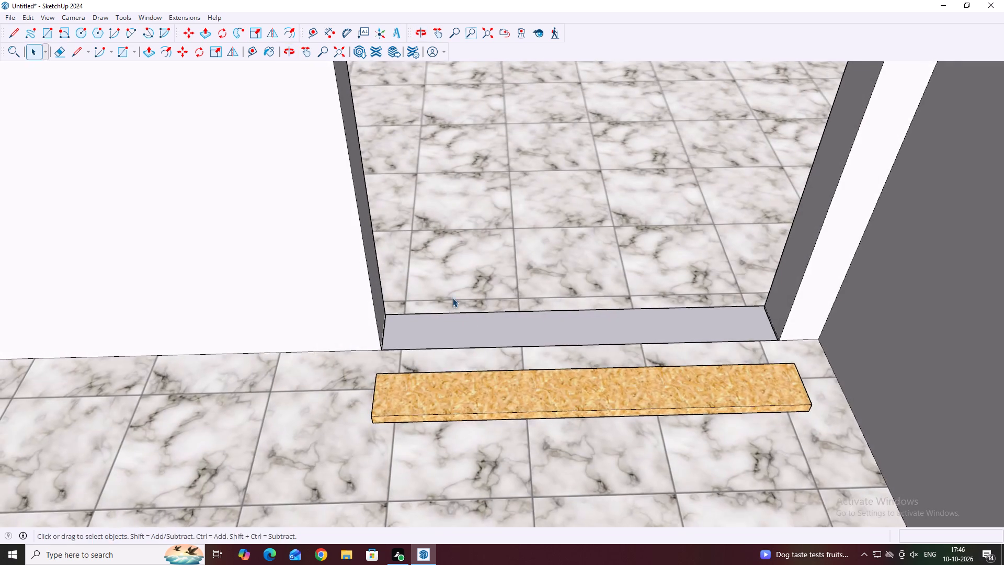
middle_click_drag(448, 307, 375, 372)
middle_click_drag(428, 335, 377, 356)
middle_click_drag(431, 308, 242, 217)
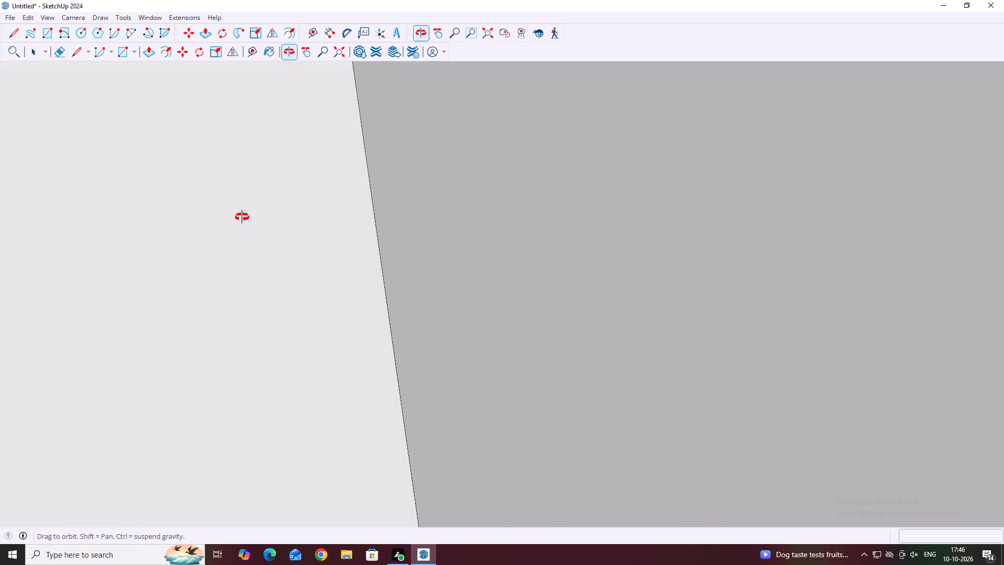
middle_click_drag(242, 217, 438, 323)
scroll(377, 296, "up", 10)
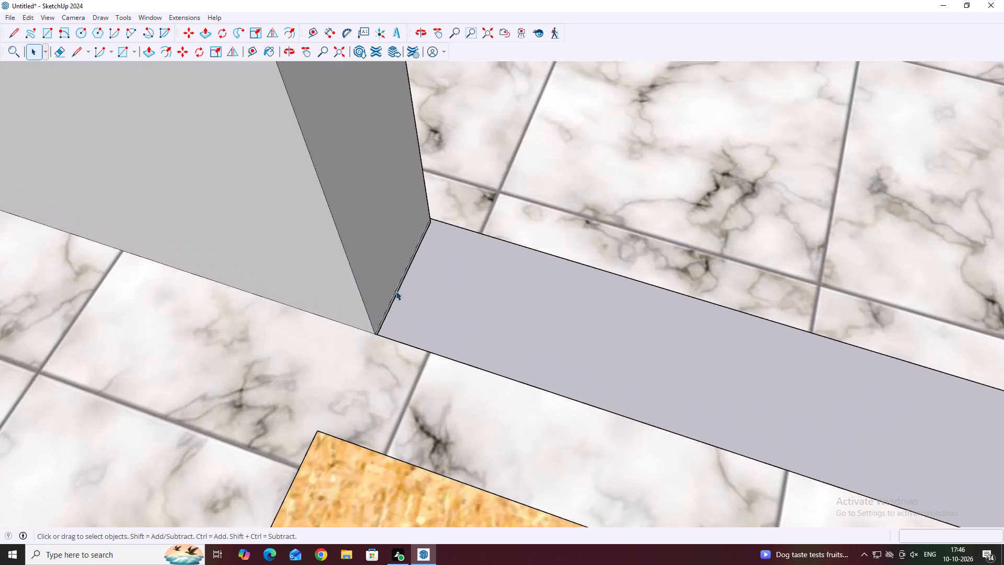
scroll(396, 291, "up", 5)
left_click(395, 297)
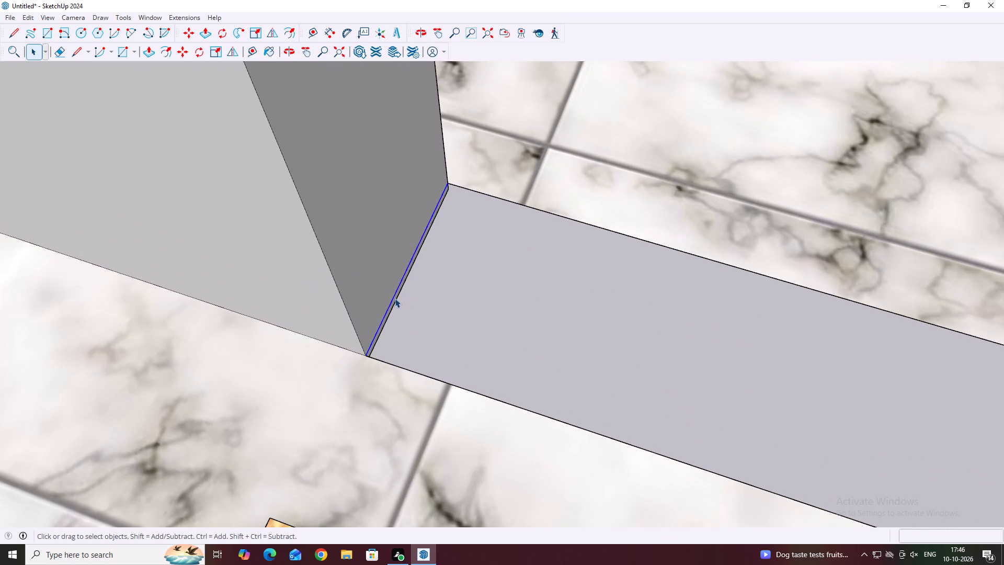
key("Delete")
Delete the duplicate short edge at the foot of the door jamb nearest the room's corner.
scroll(383, 301, "down", 16)
middle_click(398, 302)
middle_click(403, 304)
scroll(401, 281, "down", 7)
middle_click_drag(518, 380, 577, 387)
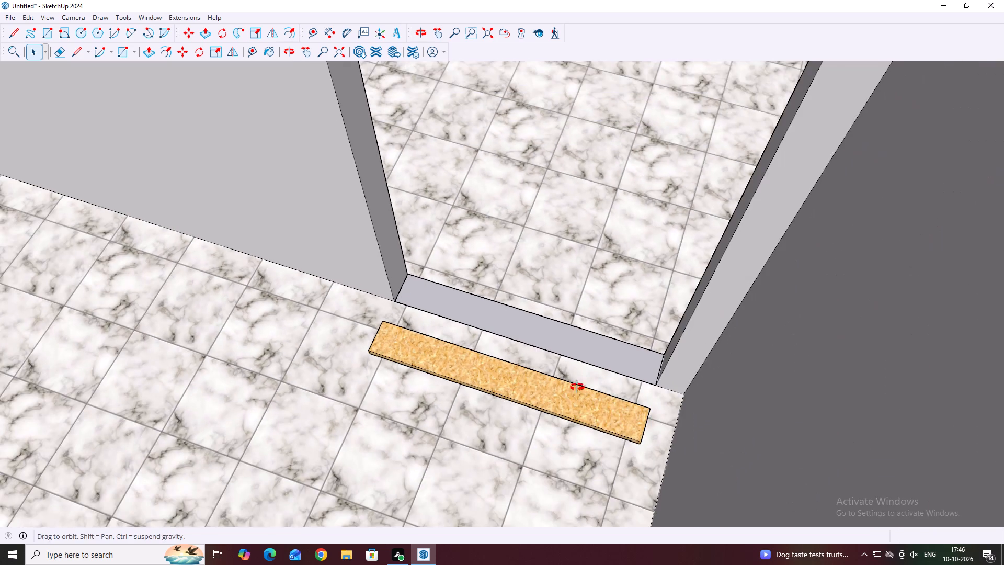
middle_click_drag(577, 387, 645, 367)
scroll(674, 338, "up", 18)
left_click(665, 309)
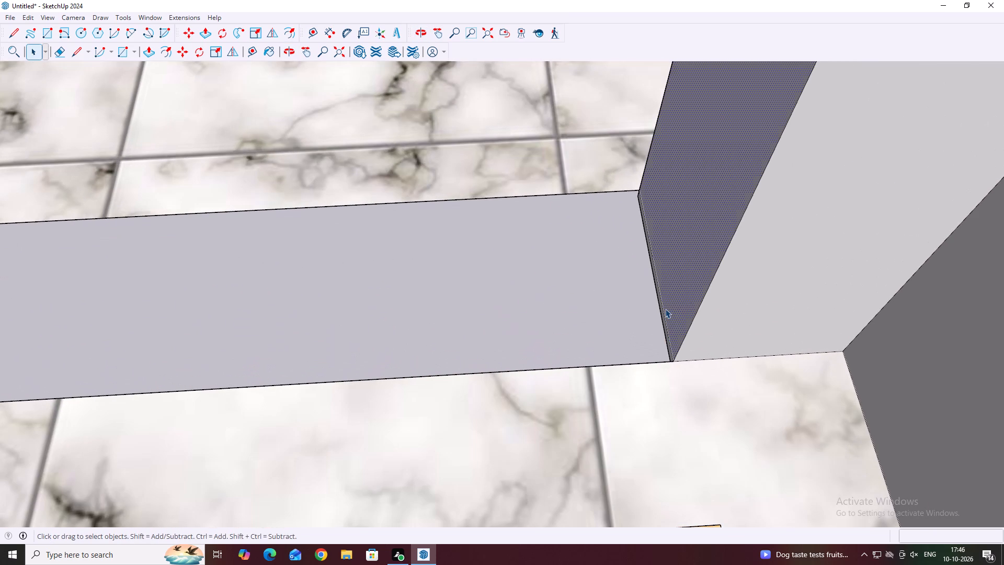
left_click(665, 309)
left_click(668, 315)
left_click(668, 327)
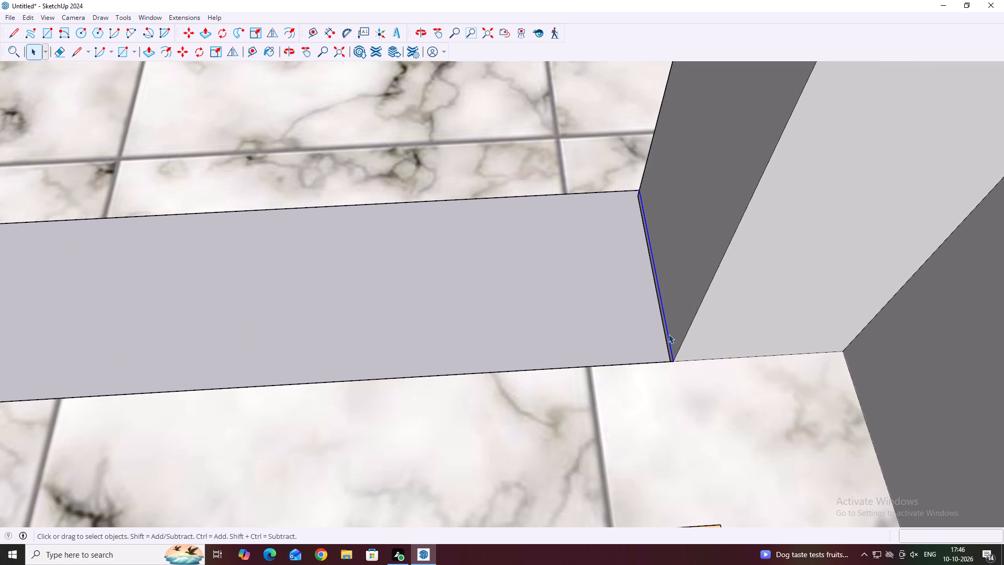
key("Delete")
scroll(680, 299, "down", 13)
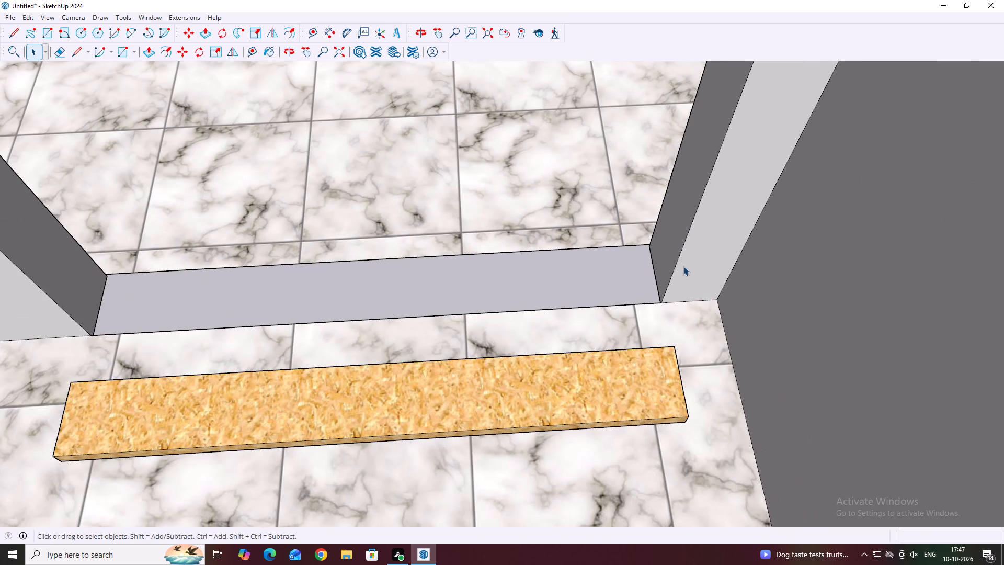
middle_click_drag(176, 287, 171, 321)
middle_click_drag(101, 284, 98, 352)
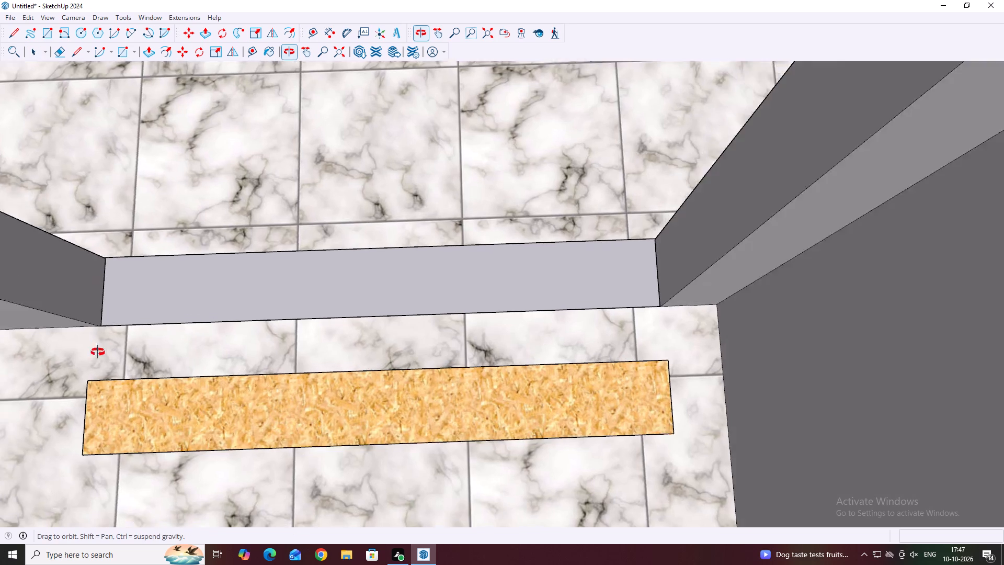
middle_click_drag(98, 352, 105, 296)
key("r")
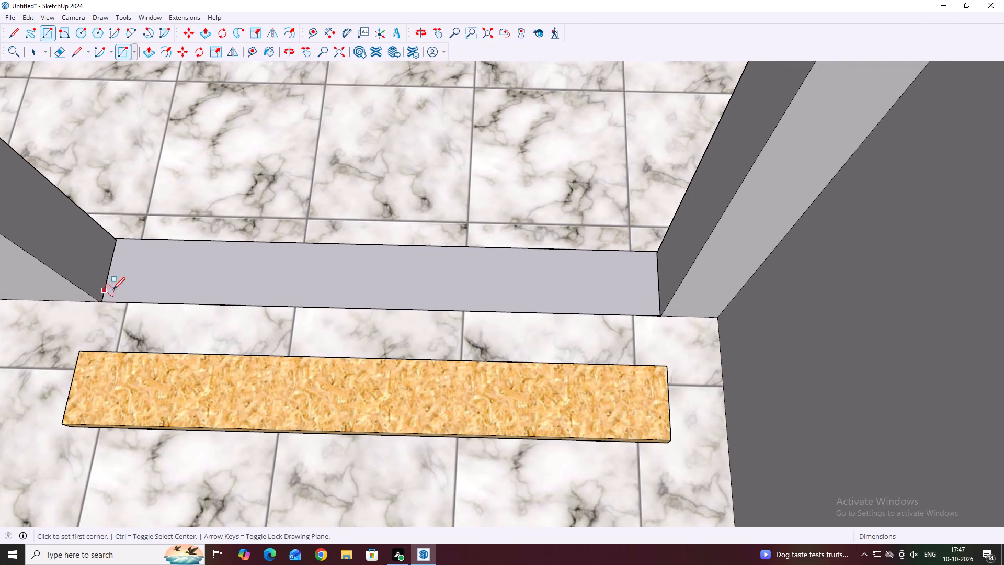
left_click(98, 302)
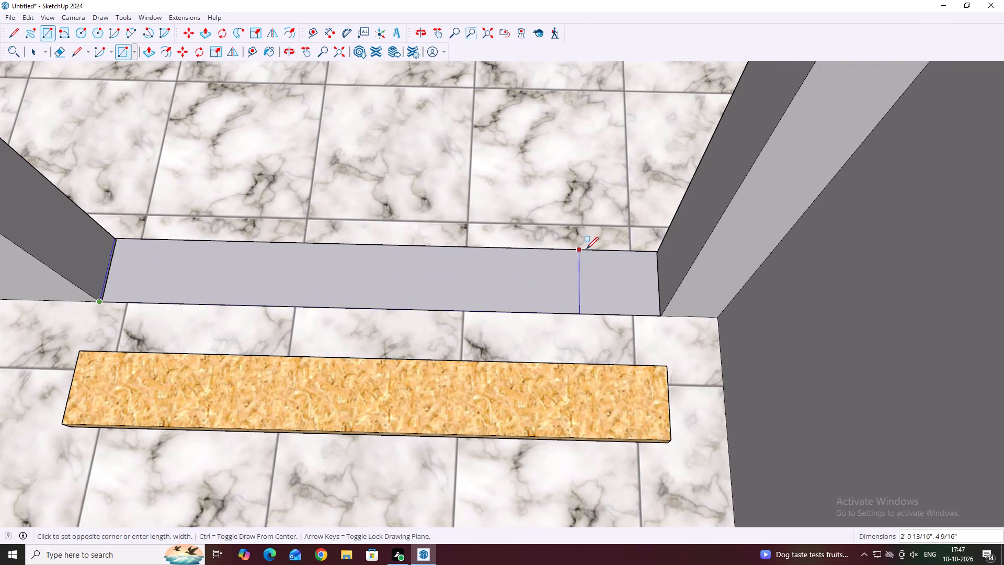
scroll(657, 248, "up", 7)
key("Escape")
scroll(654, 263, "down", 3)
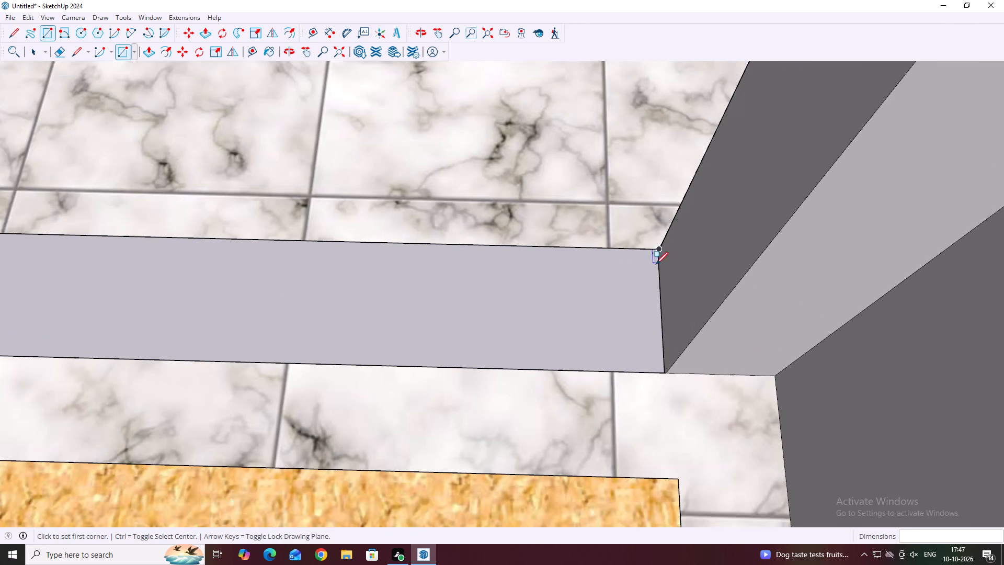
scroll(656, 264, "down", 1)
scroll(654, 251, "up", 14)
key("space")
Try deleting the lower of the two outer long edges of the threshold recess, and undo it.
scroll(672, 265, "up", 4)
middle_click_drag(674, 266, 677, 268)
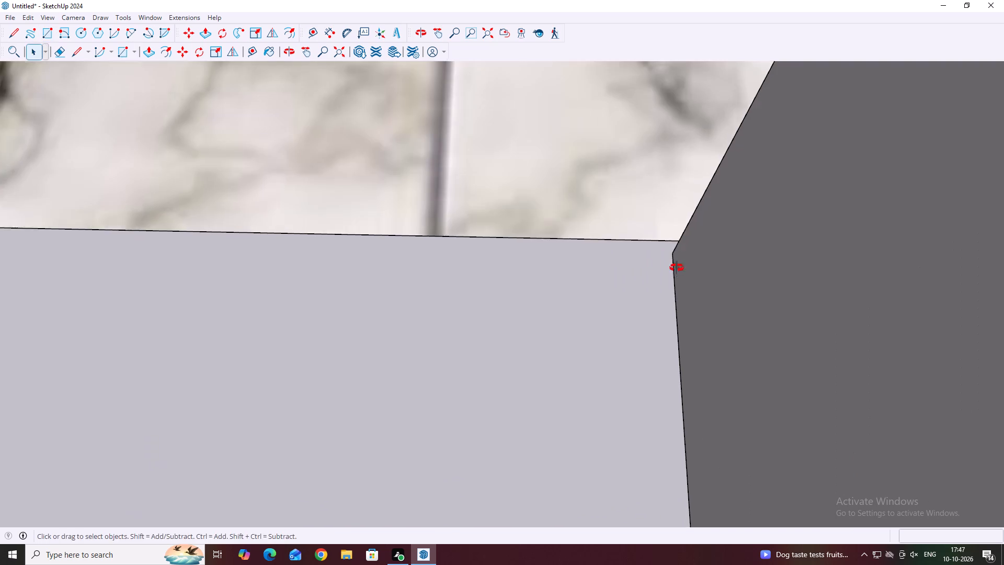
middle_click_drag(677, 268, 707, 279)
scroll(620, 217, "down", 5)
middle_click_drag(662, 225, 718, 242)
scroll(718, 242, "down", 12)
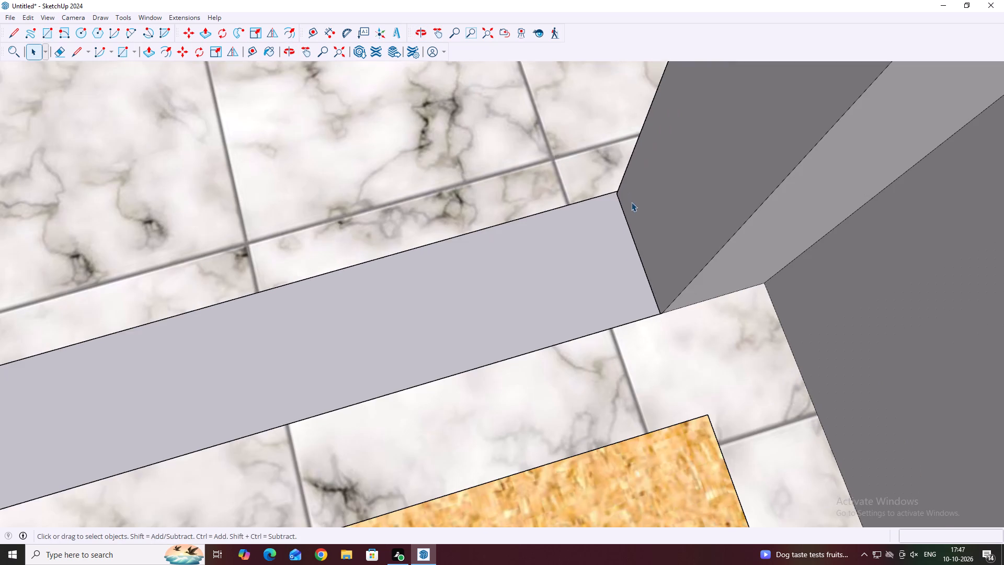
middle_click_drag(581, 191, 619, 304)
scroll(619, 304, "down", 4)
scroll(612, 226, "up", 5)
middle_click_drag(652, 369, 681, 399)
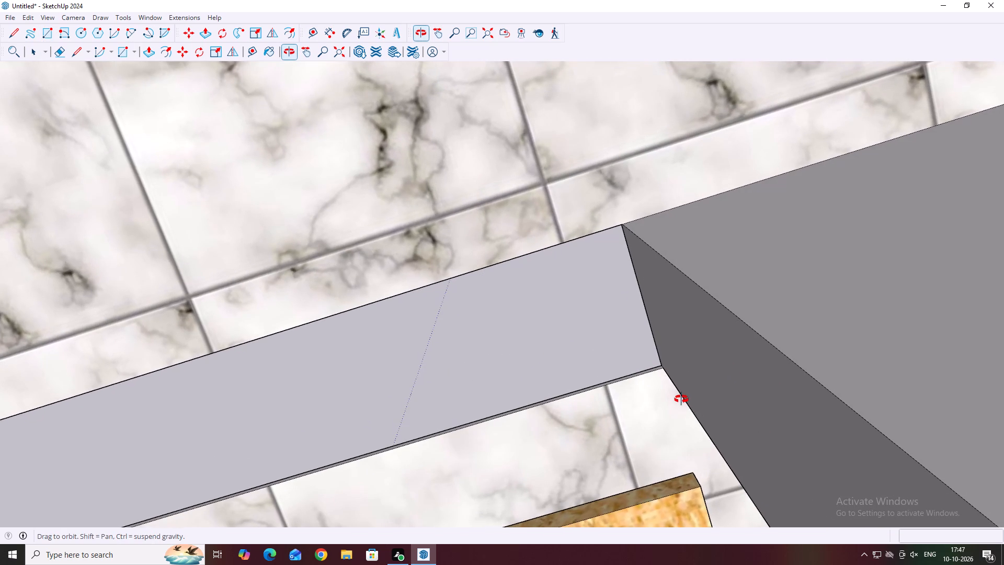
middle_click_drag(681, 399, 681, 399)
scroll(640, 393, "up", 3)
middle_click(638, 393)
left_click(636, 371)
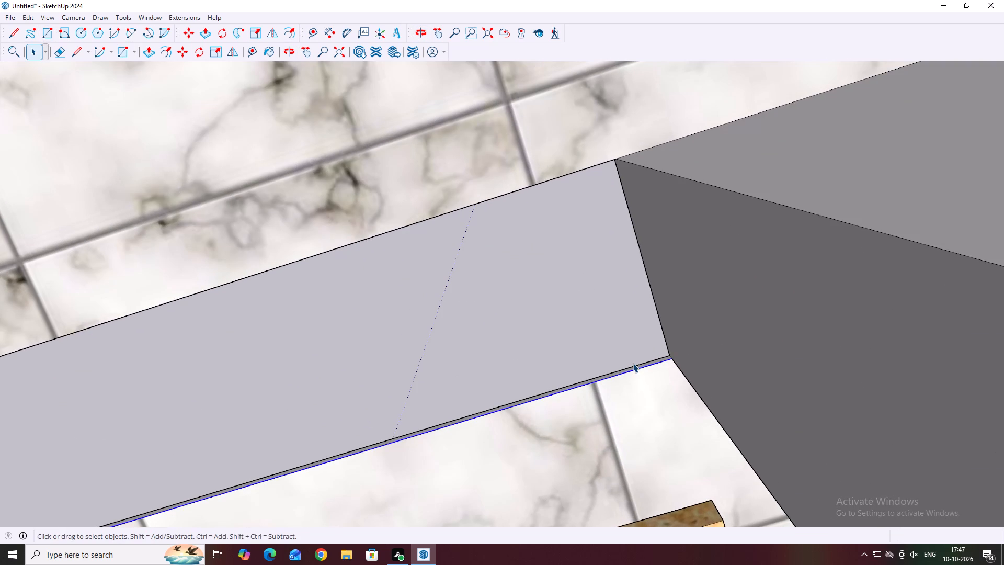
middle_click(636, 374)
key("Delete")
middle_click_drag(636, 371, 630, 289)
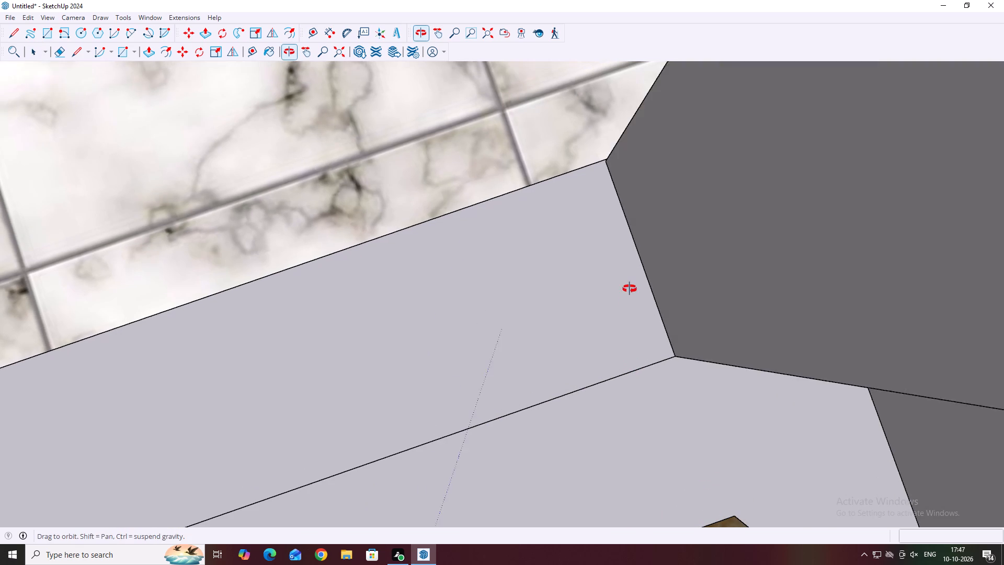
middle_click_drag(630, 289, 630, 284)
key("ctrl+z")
Delete the other duplicate edge along the outer long side of the threshold recess, beside the tiled floor.
scroll(614, 370, "up", 5)
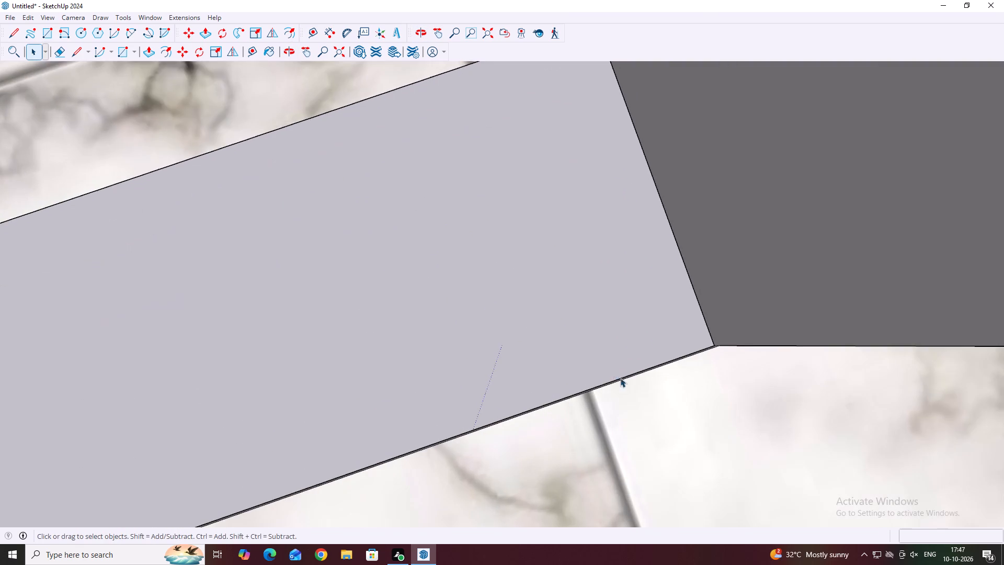
scroll(620, 378, "up", 8)
left_click(622, 383)
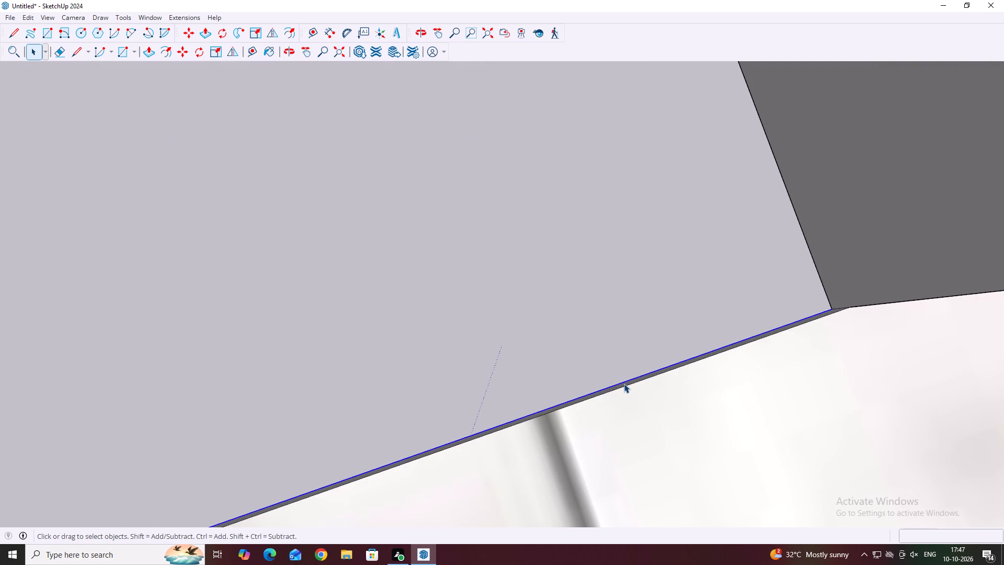
key("Delete")
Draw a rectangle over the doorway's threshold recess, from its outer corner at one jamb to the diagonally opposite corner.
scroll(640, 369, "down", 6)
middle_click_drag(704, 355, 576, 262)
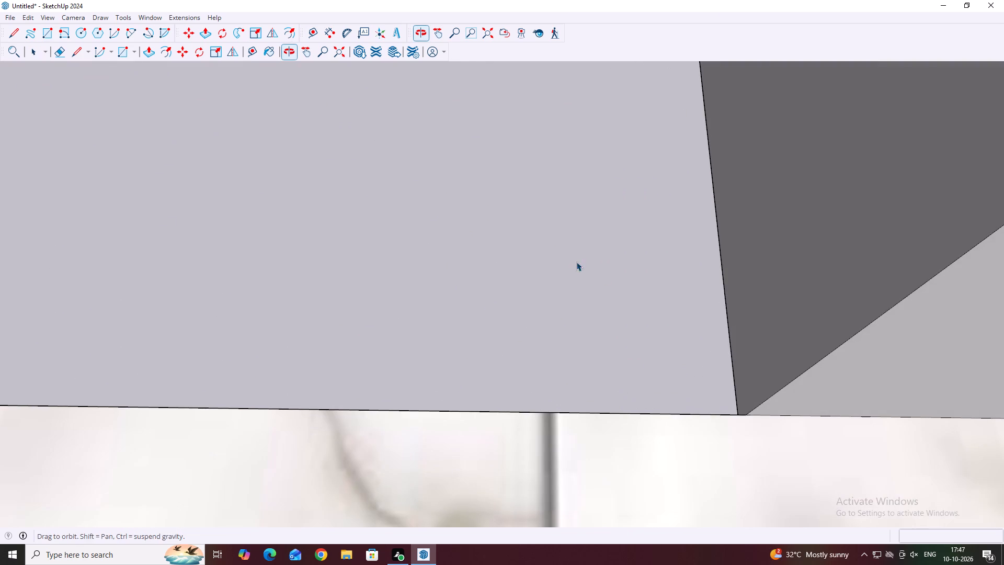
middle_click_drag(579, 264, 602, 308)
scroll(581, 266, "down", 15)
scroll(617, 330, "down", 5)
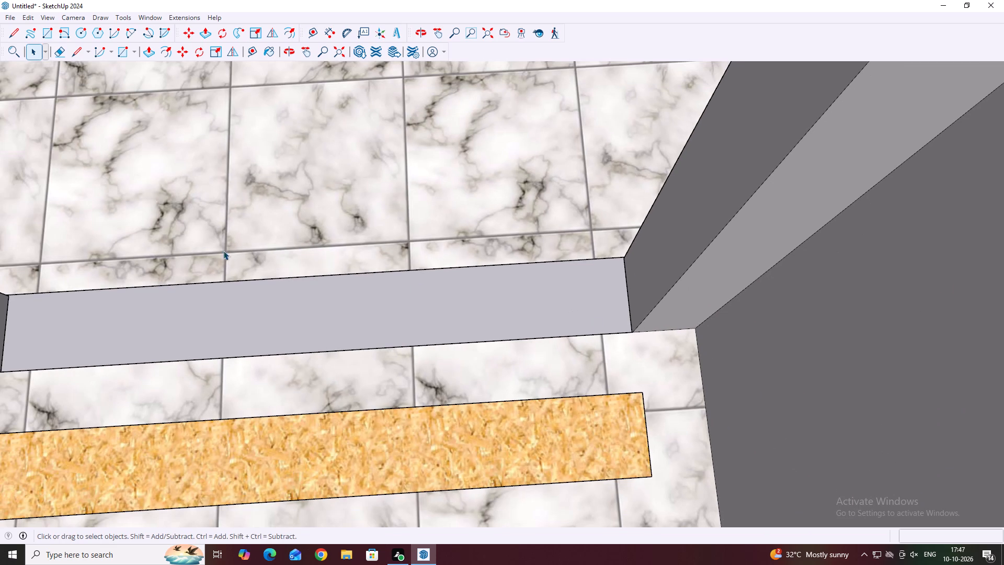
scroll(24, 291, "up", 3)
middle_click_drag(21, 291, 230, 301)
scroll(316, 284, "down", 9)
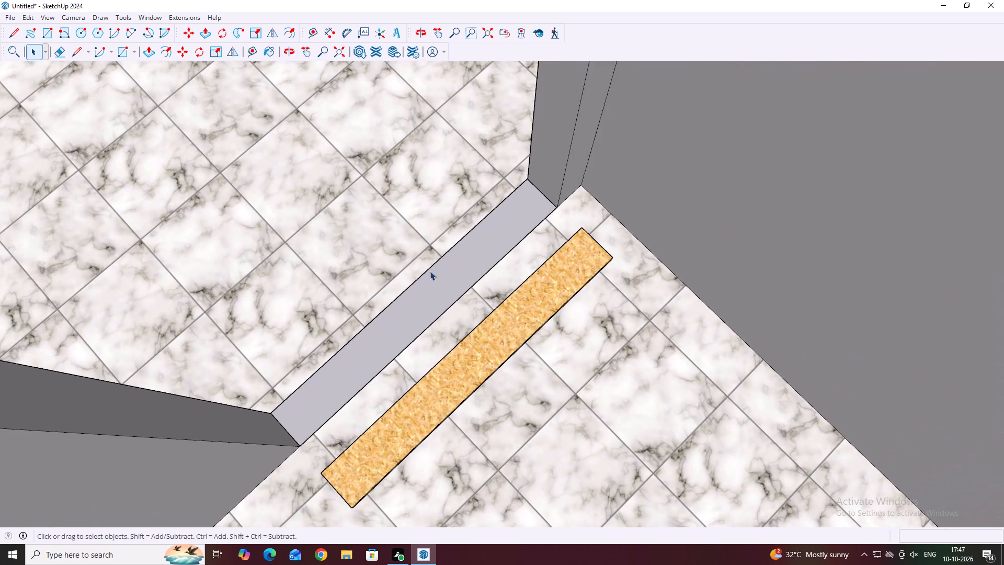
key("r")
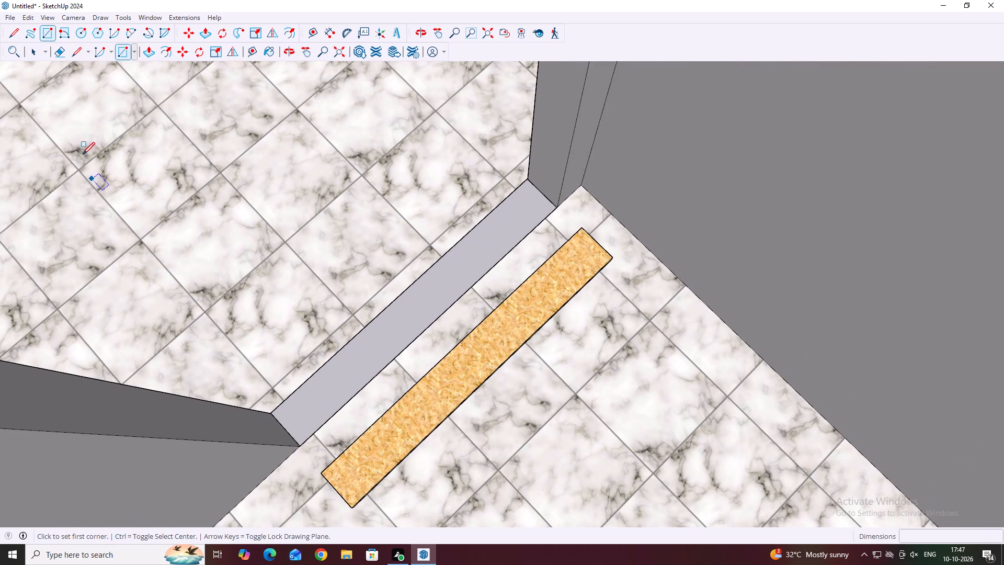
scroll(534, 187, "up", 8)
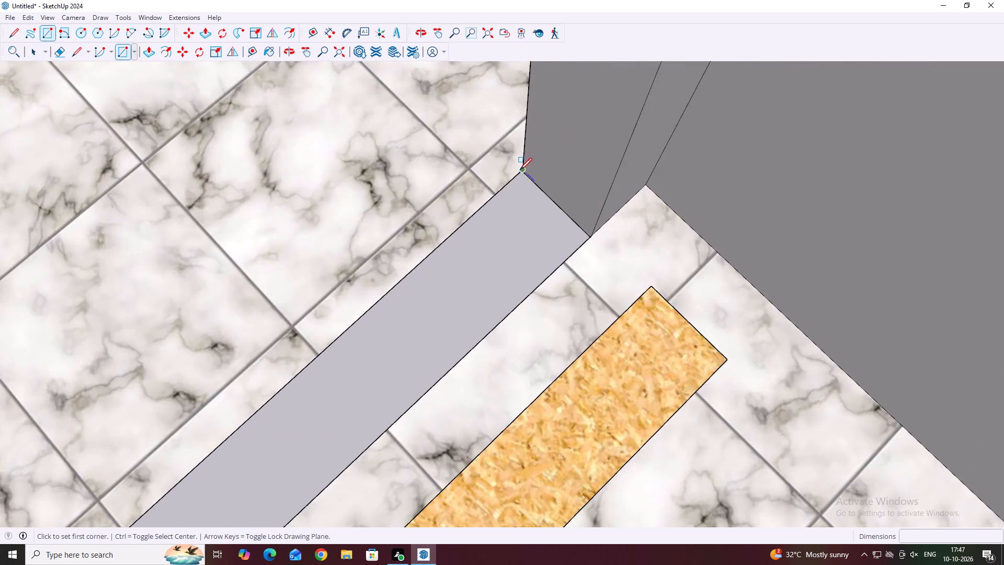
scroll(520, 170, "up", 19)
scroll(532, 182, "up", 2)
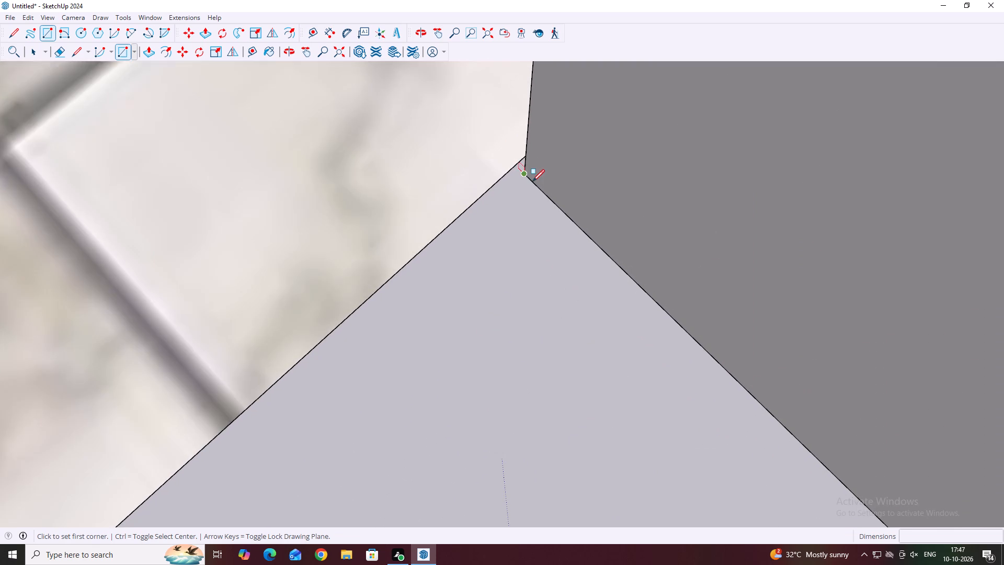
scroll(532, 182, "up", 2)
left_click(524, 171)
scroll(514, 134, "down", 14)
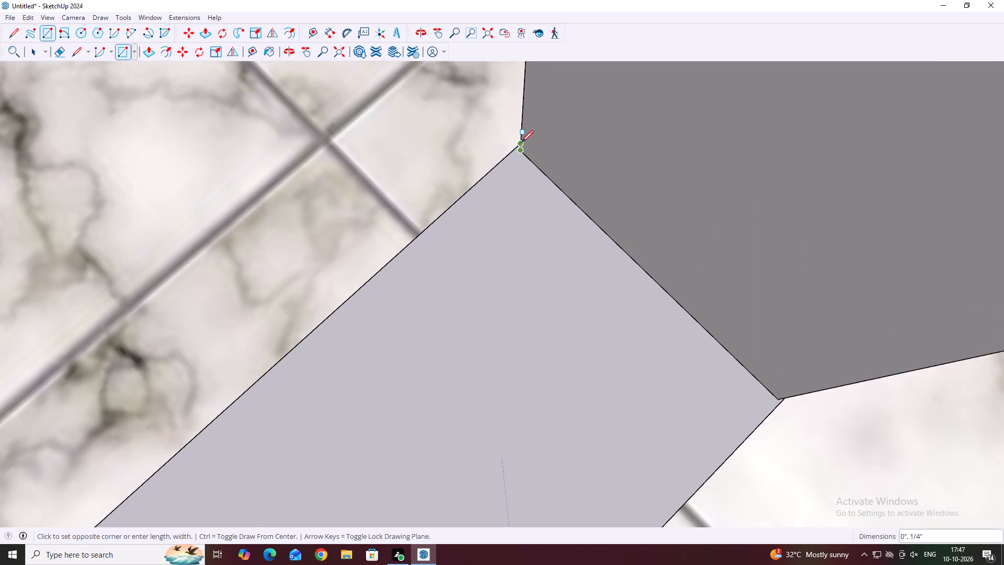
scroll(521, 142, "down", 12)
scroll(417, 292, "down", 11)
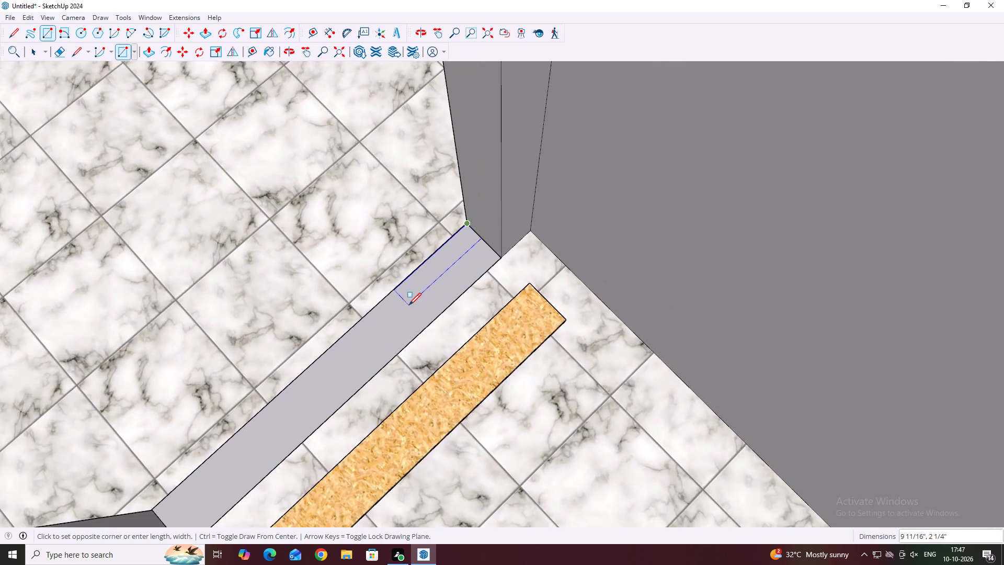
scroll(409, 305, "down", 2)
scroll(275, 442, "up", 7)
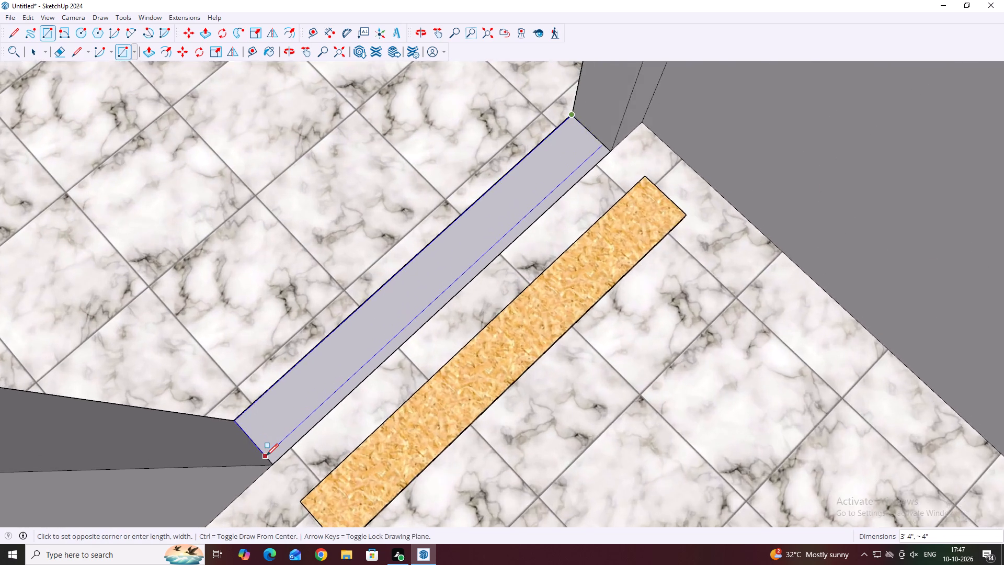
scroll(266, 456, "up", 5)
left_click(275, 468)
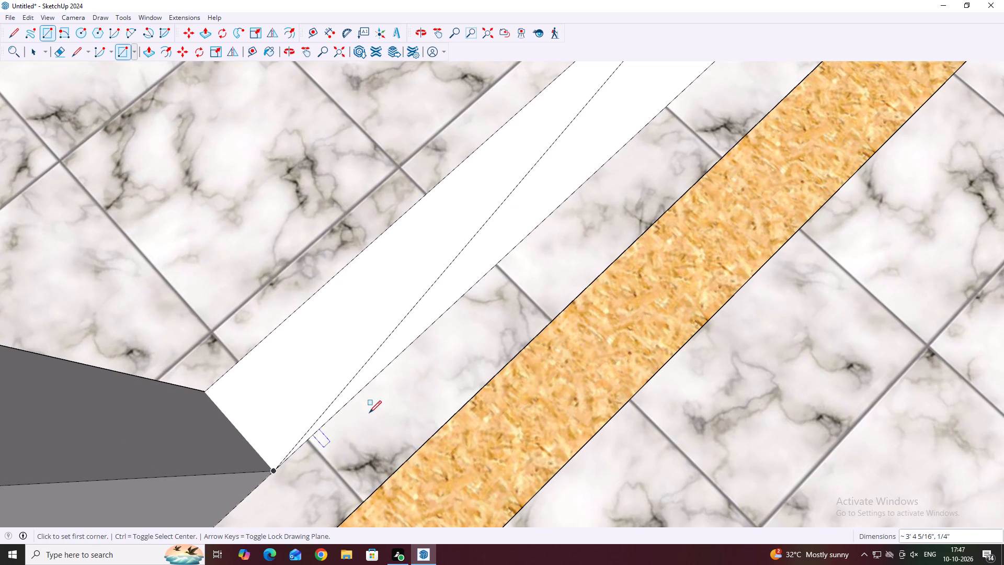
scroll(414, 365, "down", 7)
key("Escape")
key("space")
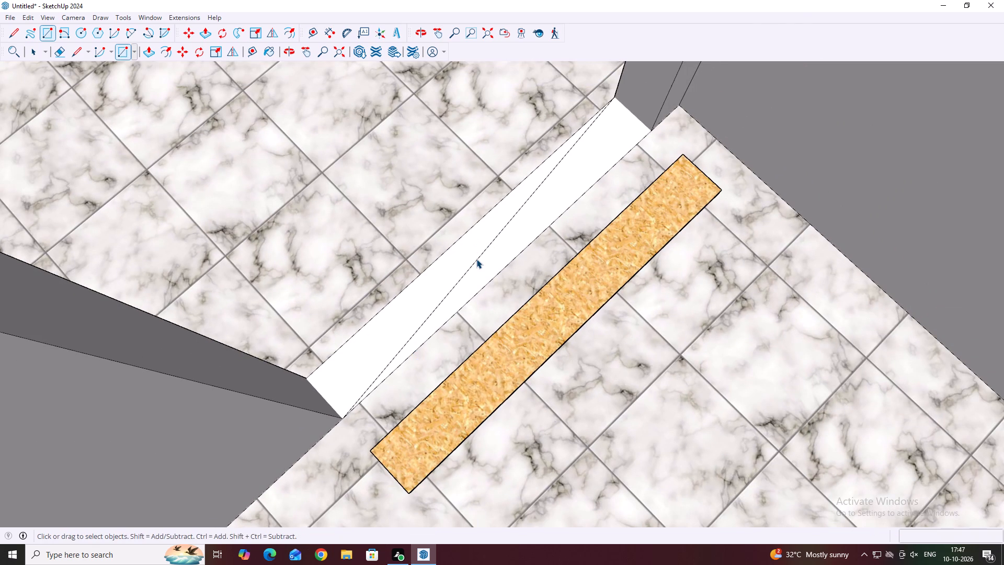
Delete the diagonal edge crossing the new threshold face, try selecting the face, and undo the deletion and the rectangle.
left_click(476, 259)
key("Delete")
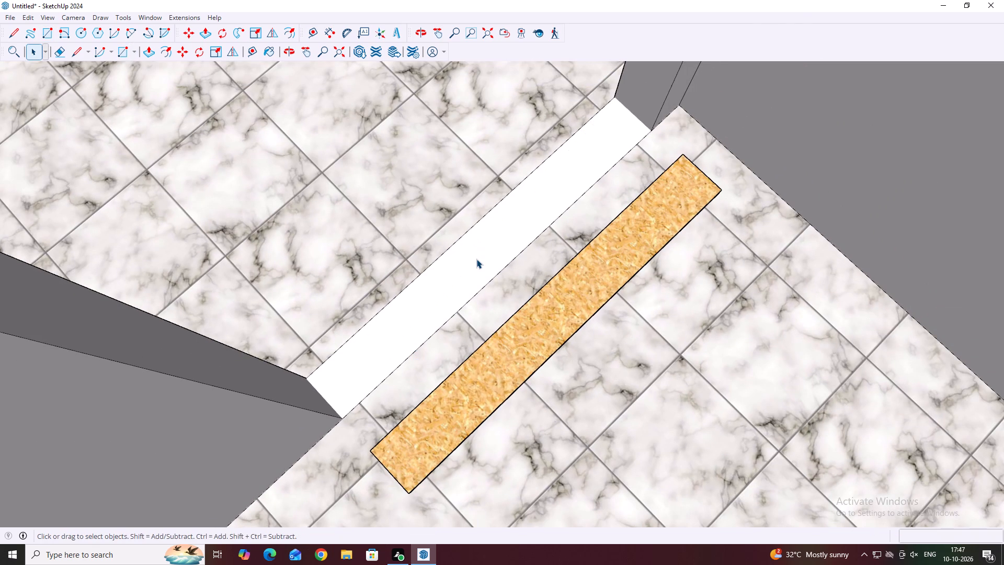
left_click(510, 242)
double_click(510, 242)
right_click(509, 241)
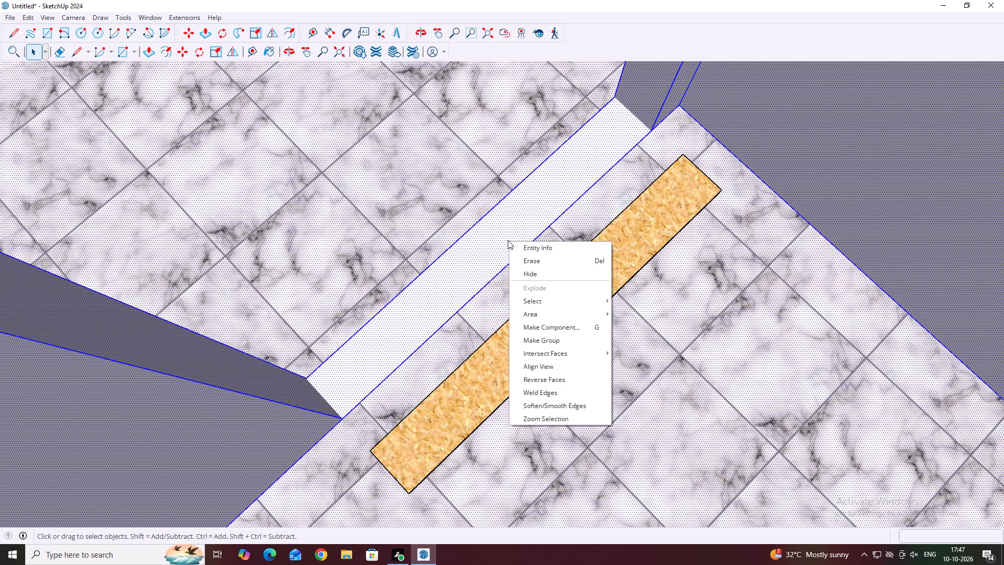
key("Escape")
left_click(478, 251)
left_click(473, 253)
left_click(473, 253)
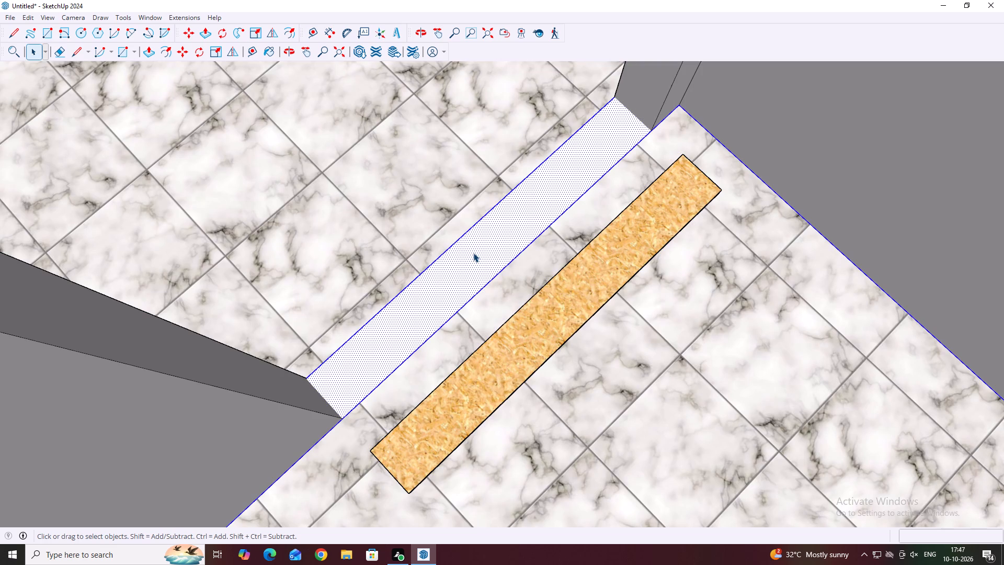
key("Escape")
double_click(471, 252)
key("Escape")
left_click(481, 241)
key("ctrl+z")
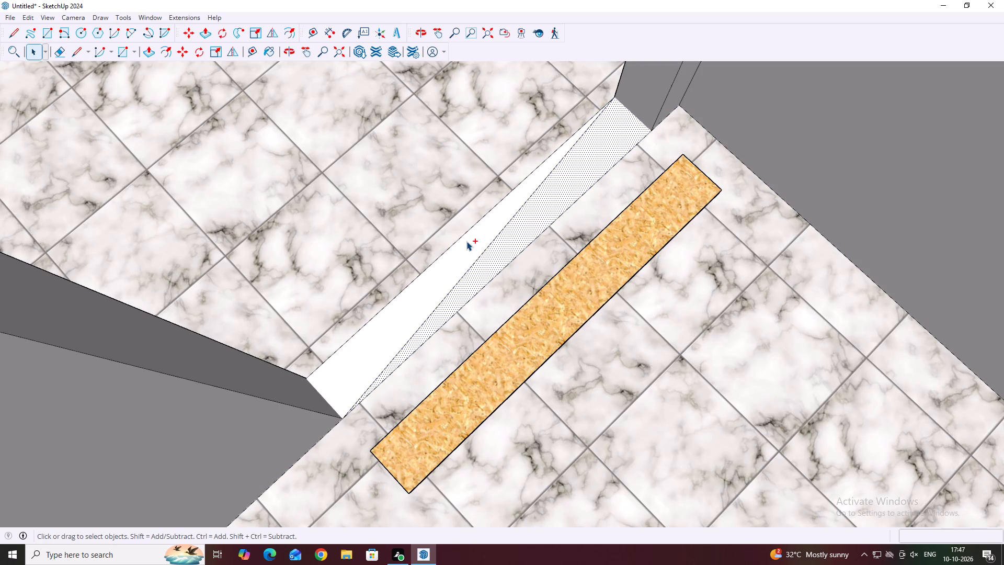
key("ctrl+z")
Move the wood-textured threshold slab off the tiled floor into the doorway recess, snapping its lower corner to the recess's inner corner.
scroll(453, 245, "down", 13, "ctrl")
left_click_drag(453, 256, 458, 262)
left_click(464, 267)
scroll(458, 269, "up", 4)
middle_click_drag(465, 265, 415, 156)
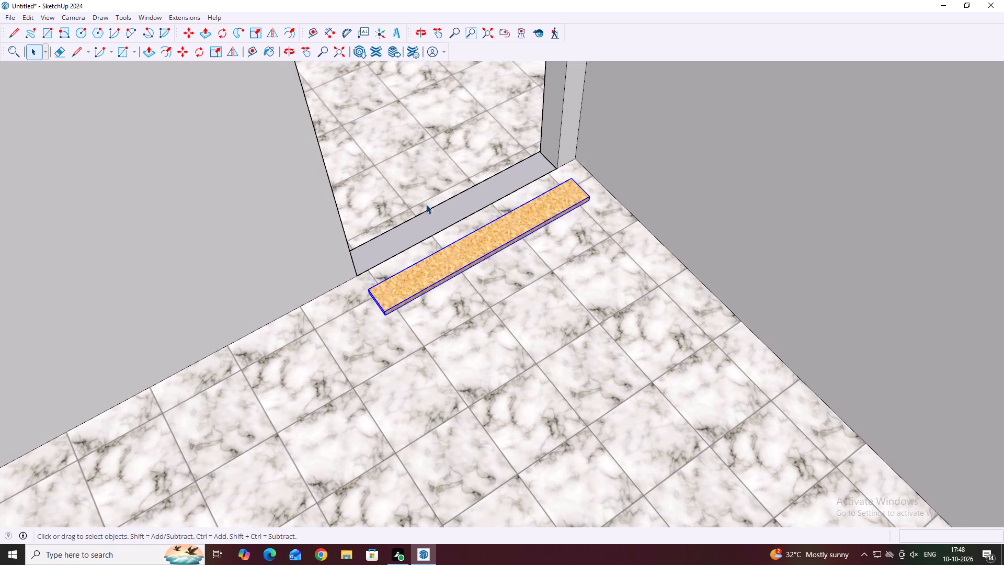
key("m")
scroll(379, 311, "up", 13)
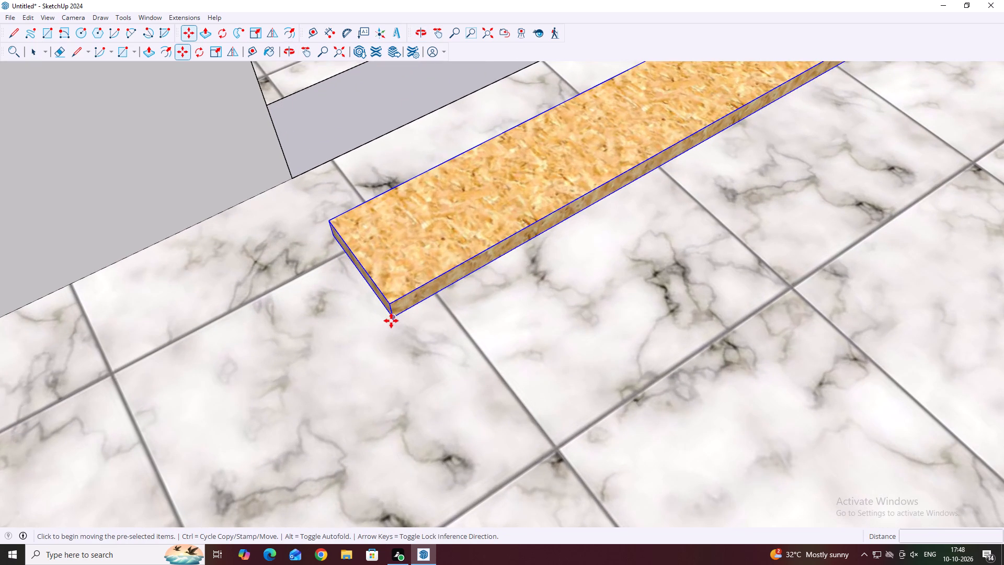
left_click(391, 321)
scroll(326, 187, "up", 2)
left_click(284, 178)
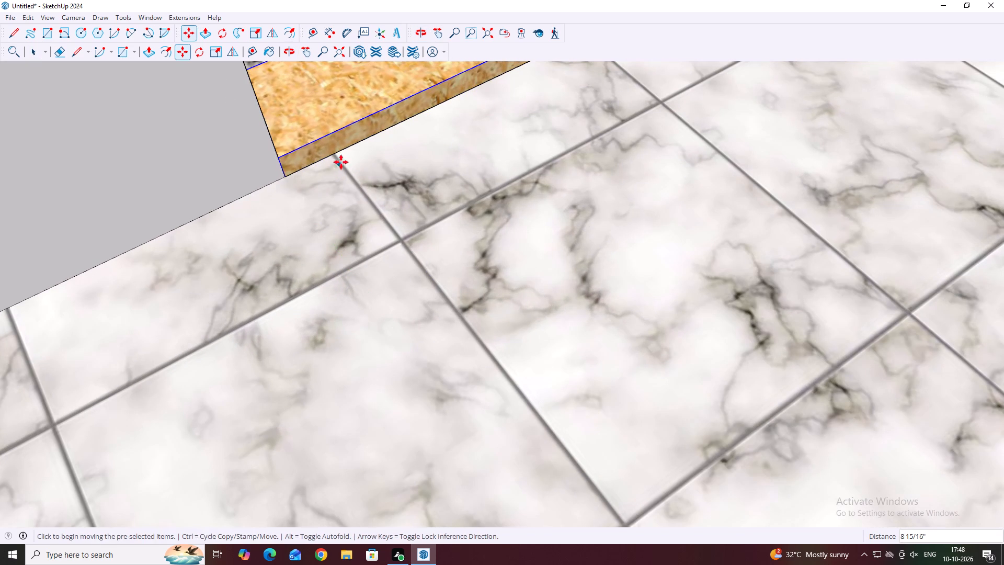
key("space")
Draw a 3'4" line along the red axis on the ground outside the house, and a perpendicular 9" line from its end.
left_click(324, 162)
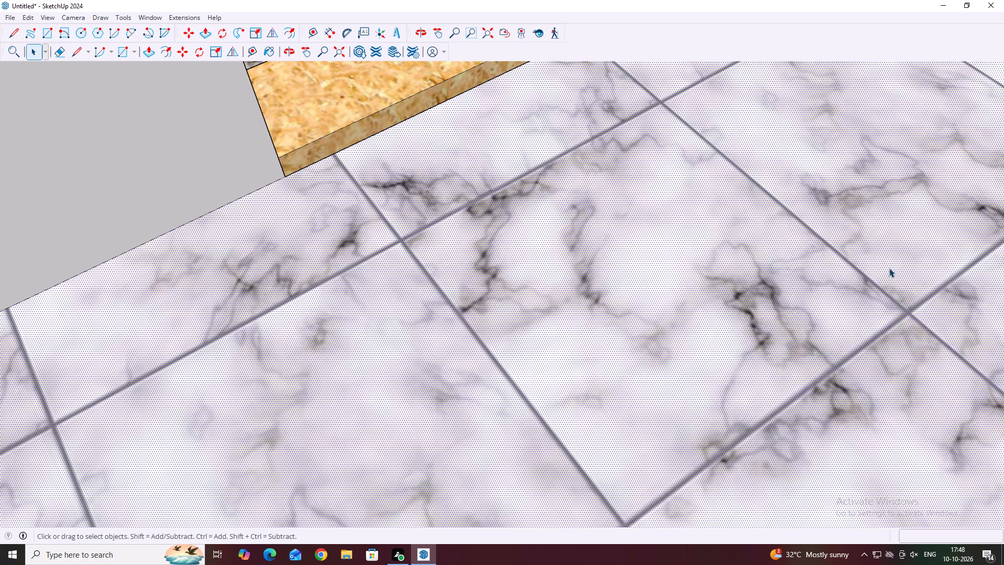
scroll(390, 217, "down", 20)
scroll(390, 217, "down", 20)
scroll(390, 217, "down", 4)
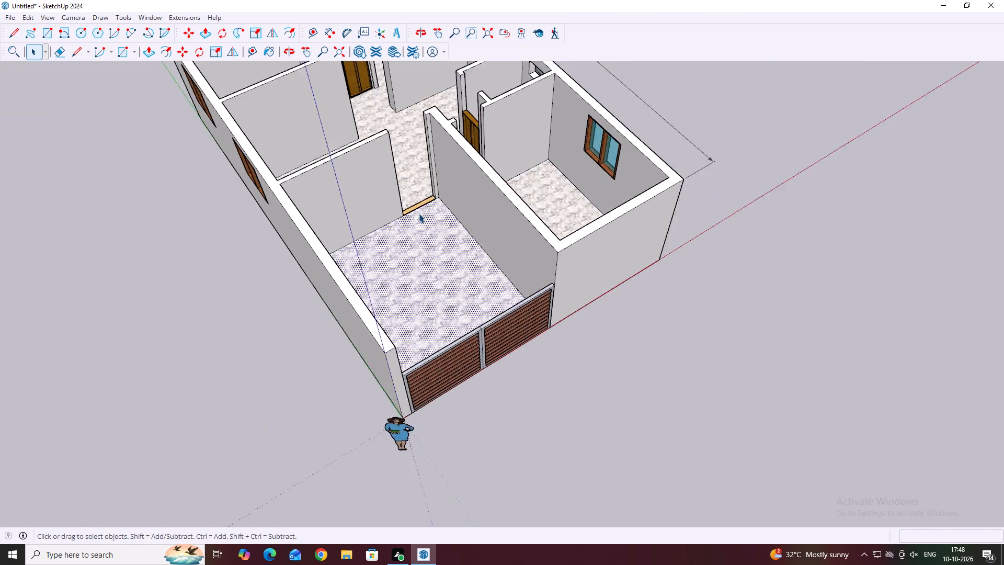
scroll(419, 213, "down", 4)
left_click(549, 349)
middle_click_drag(459, 252, 379, 306)
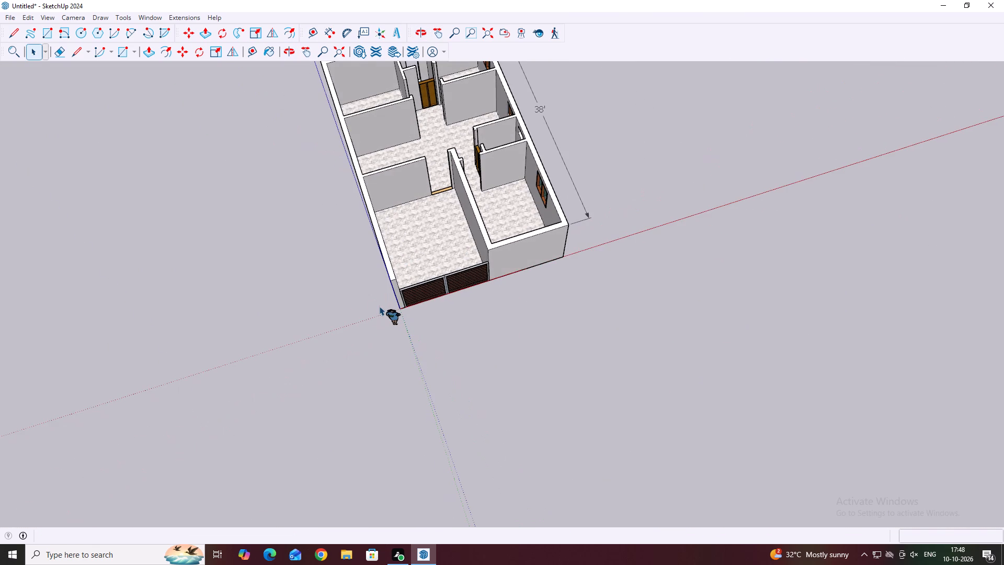
scroll(437, 193, "up", 2)
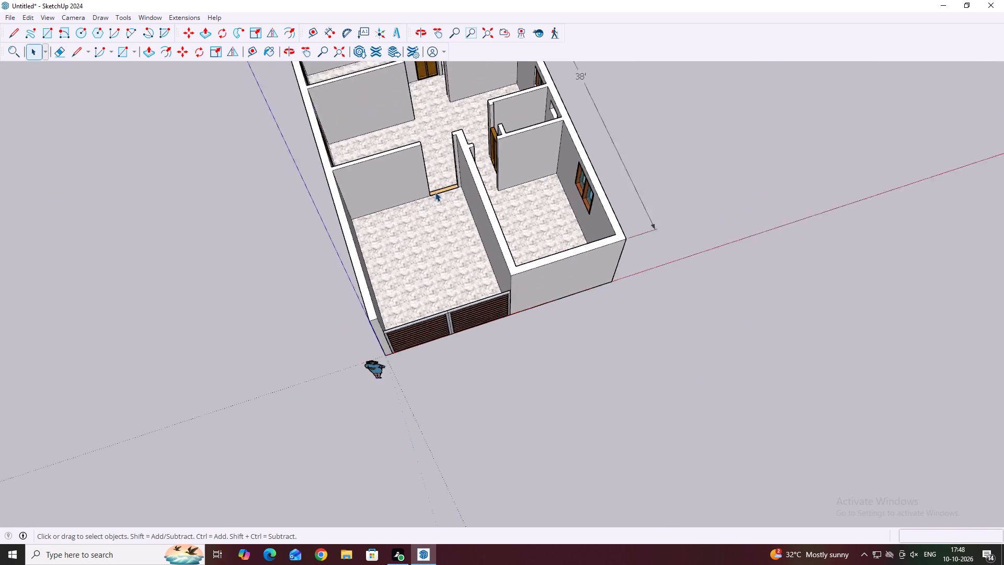
scroll(435, 192, "up", 3)
middle_click_drag(618, 273, 566, 232)
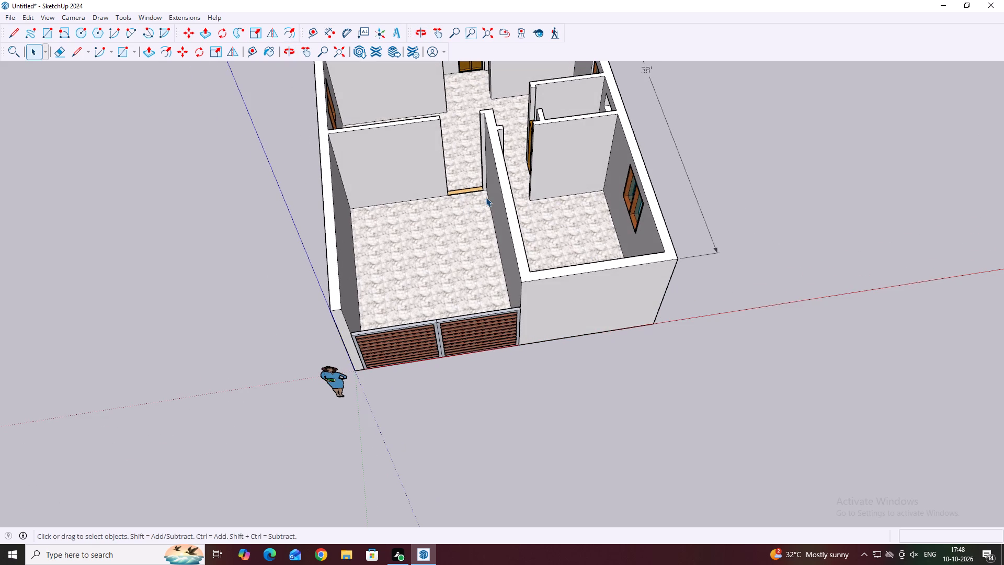
middle_click_drag(613, 271, 557, 259)
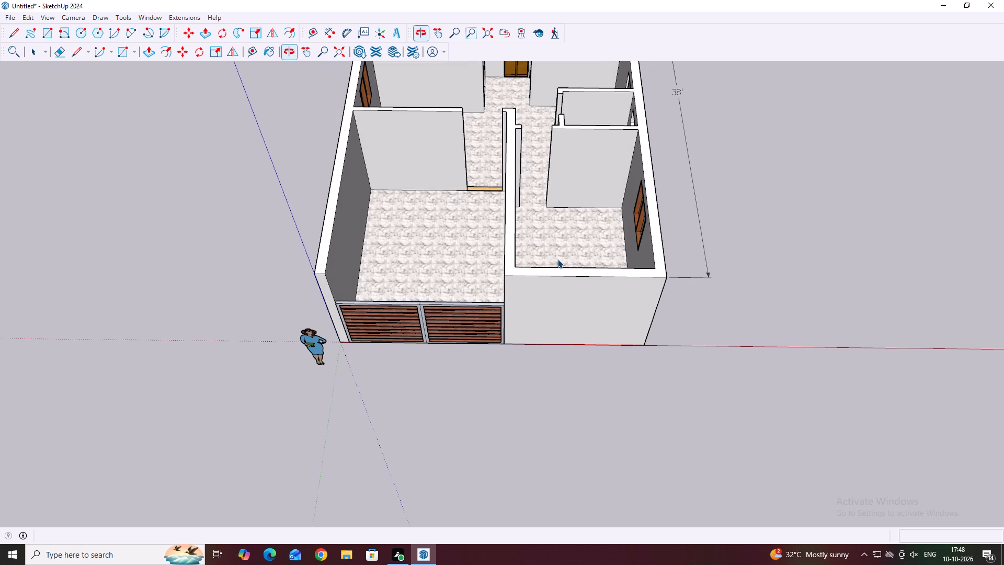
key("l")
scroll(739, 314, "up", 3)
scroll(690, 342, "up", 2)
left_click(670, 332)
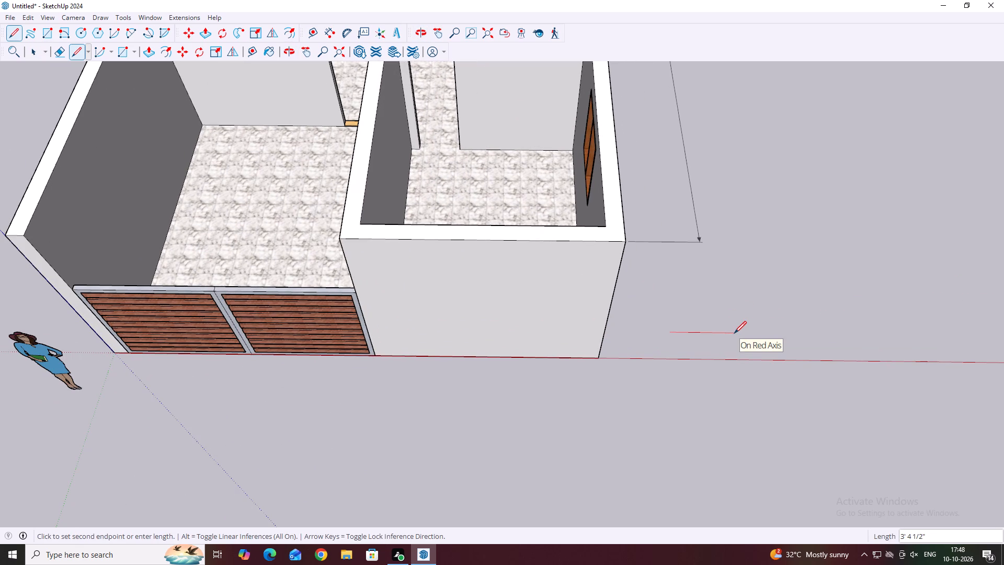
type("3'4")
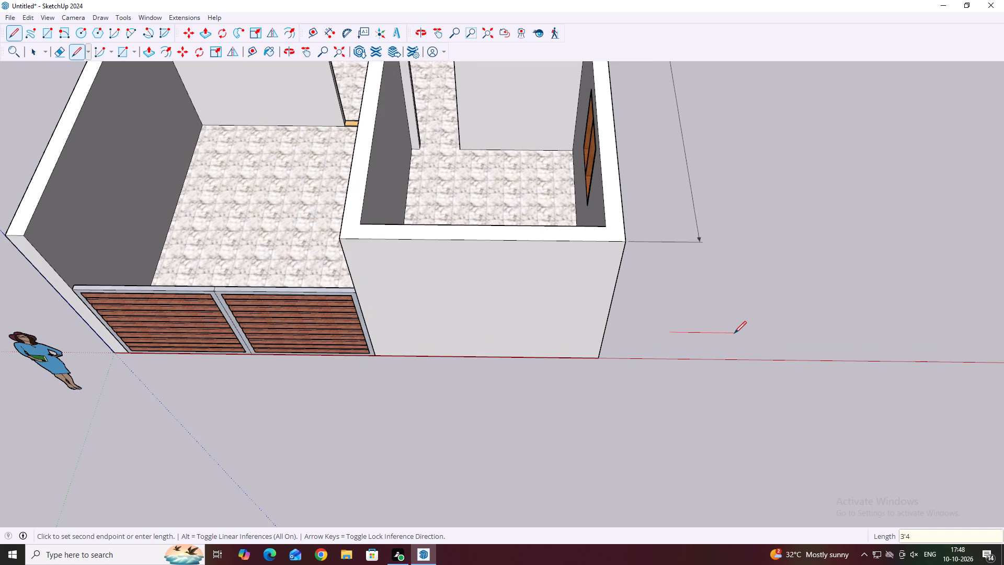
key("Return")
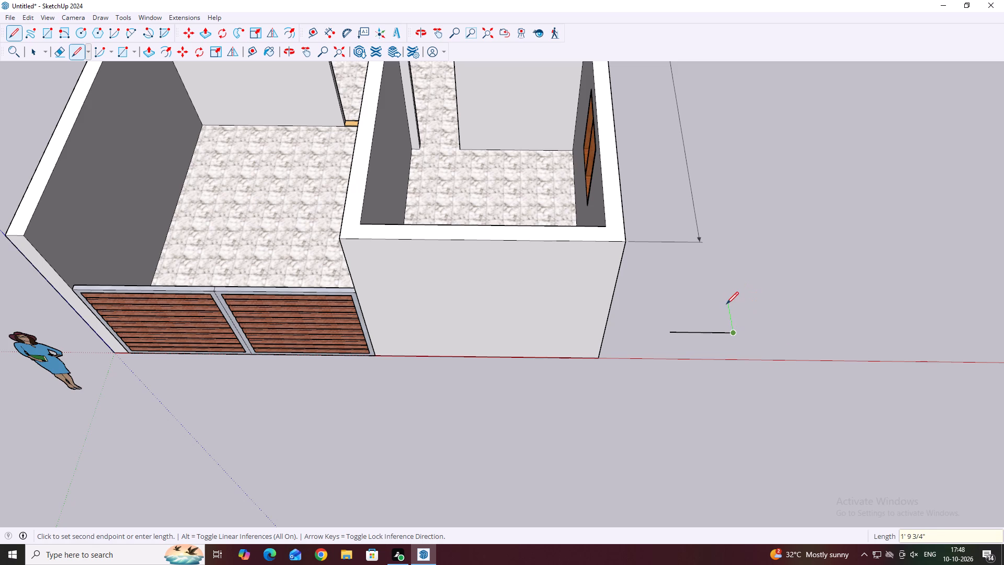
key("9")
key("Return")
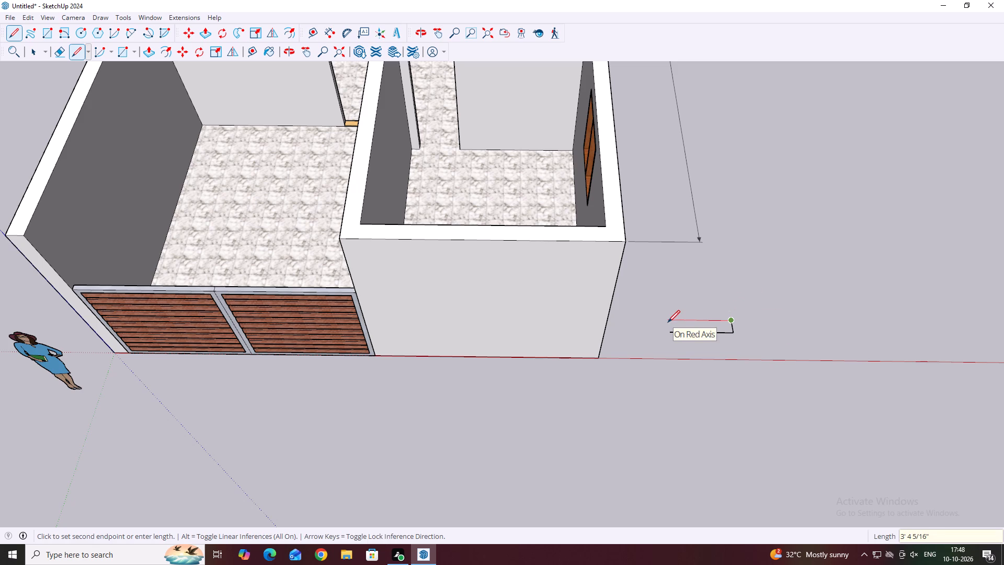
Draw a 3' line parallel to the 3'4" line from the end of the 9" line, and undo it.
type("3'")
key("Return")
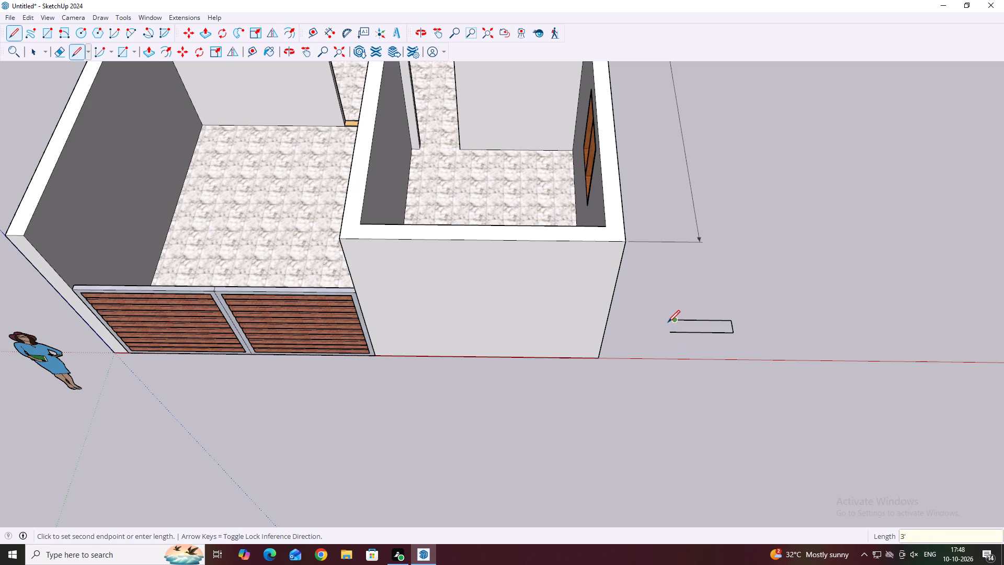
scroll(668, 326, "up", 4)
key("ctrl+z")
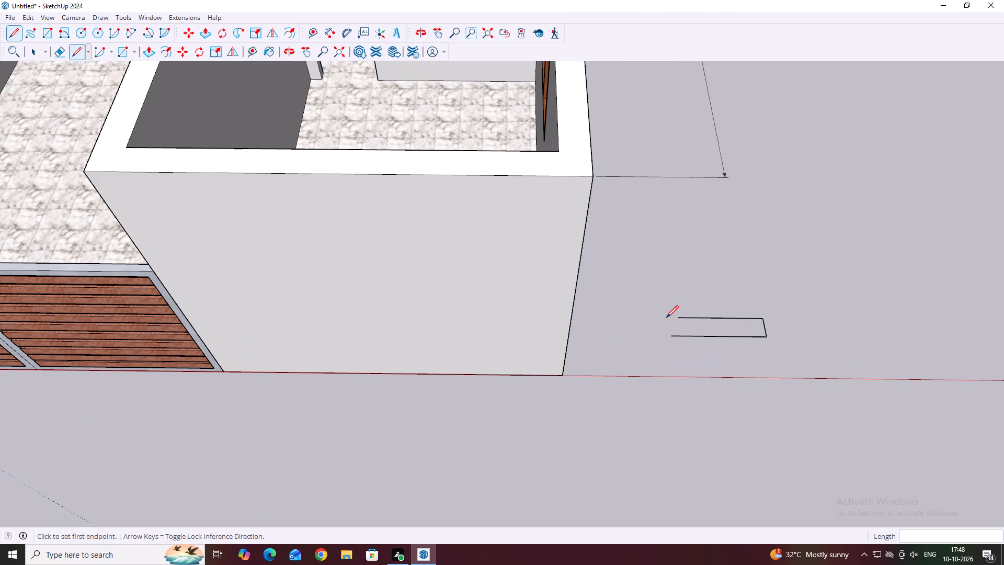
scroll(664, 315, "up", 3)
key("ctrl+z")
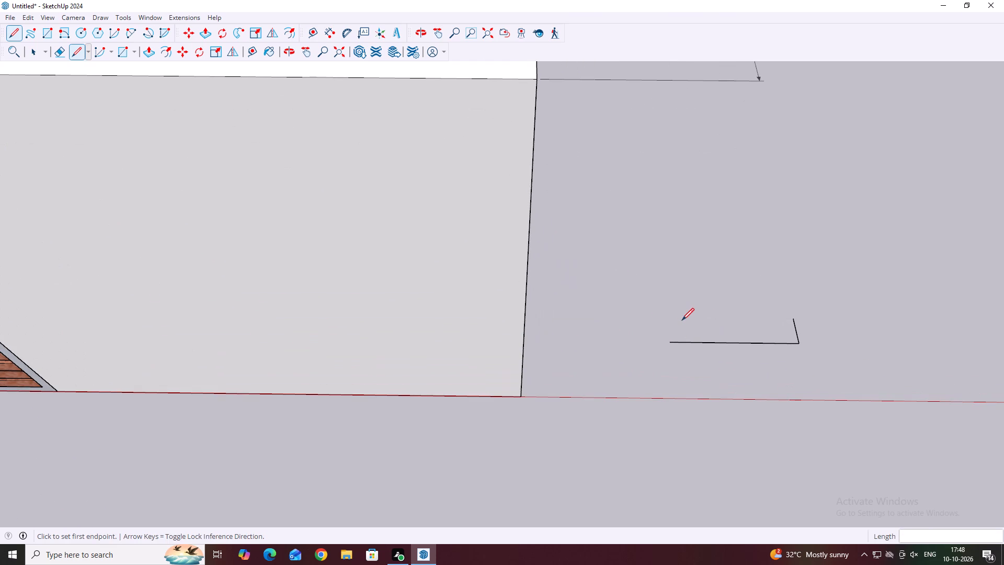
Close the 3'4" by 9" outline with the second long edge and the remaining short edge, and select its face.
left_click(793, 318)
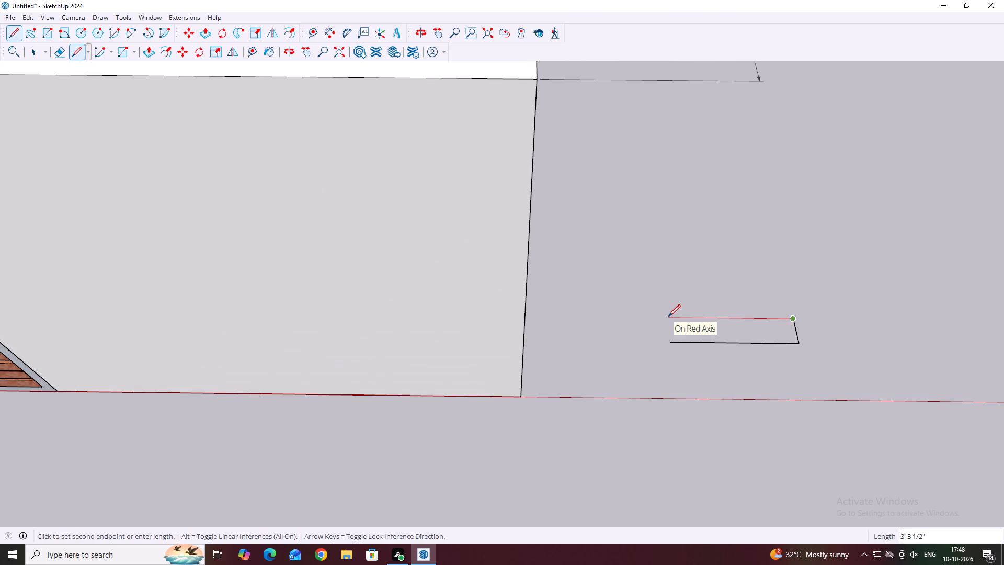
left_click(668, 317)
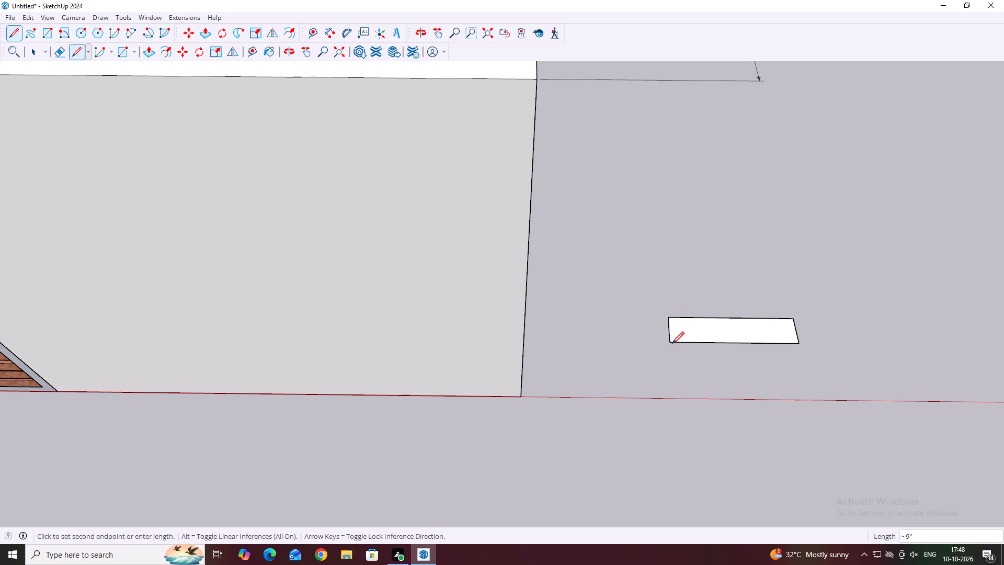
left_click(672, 344)
key("Escape")
key("space")
left_click(688, 334)
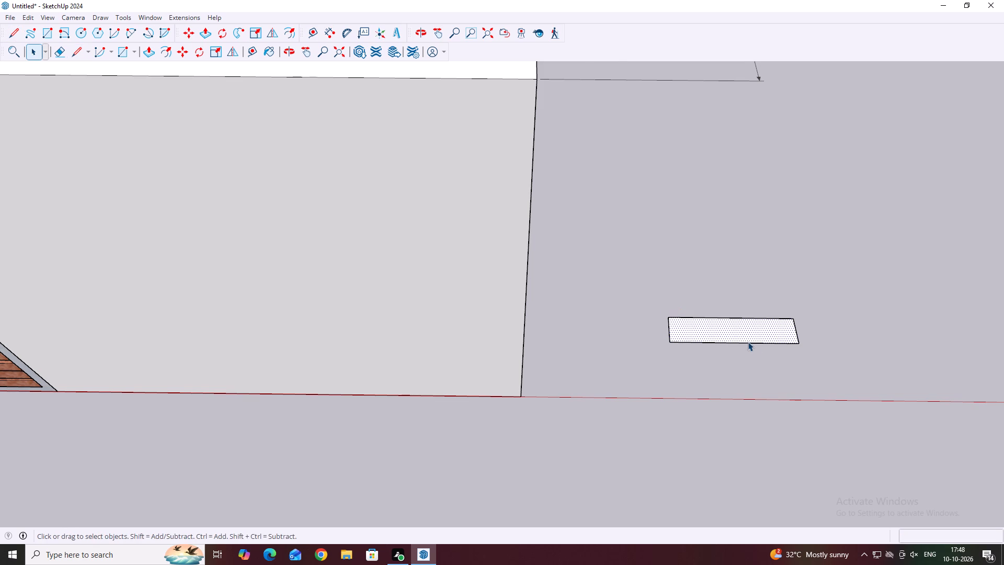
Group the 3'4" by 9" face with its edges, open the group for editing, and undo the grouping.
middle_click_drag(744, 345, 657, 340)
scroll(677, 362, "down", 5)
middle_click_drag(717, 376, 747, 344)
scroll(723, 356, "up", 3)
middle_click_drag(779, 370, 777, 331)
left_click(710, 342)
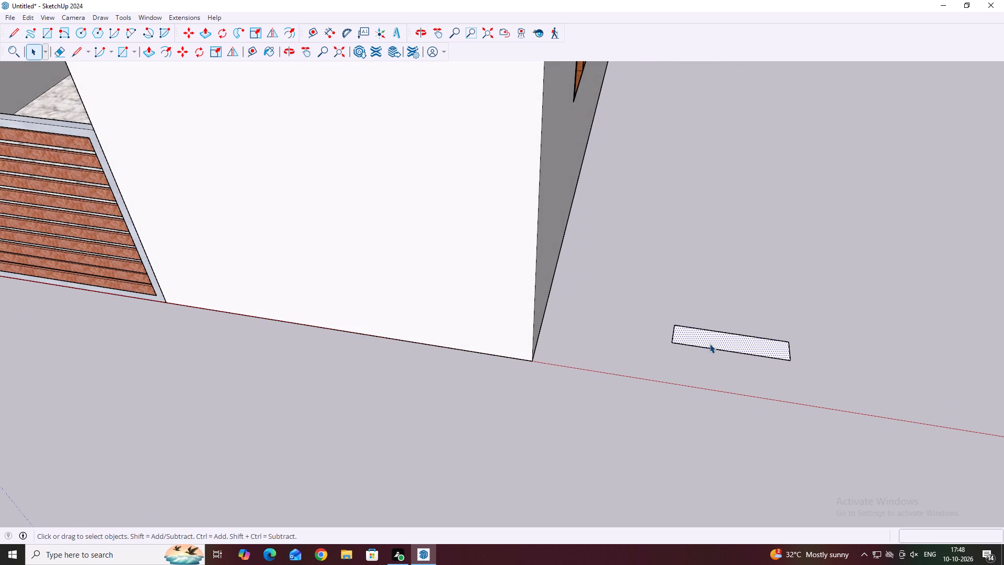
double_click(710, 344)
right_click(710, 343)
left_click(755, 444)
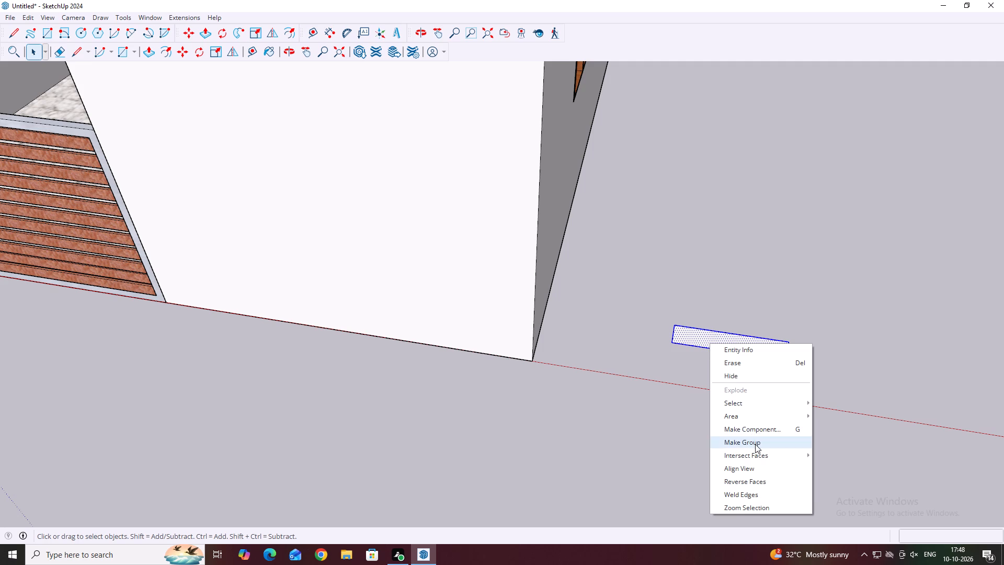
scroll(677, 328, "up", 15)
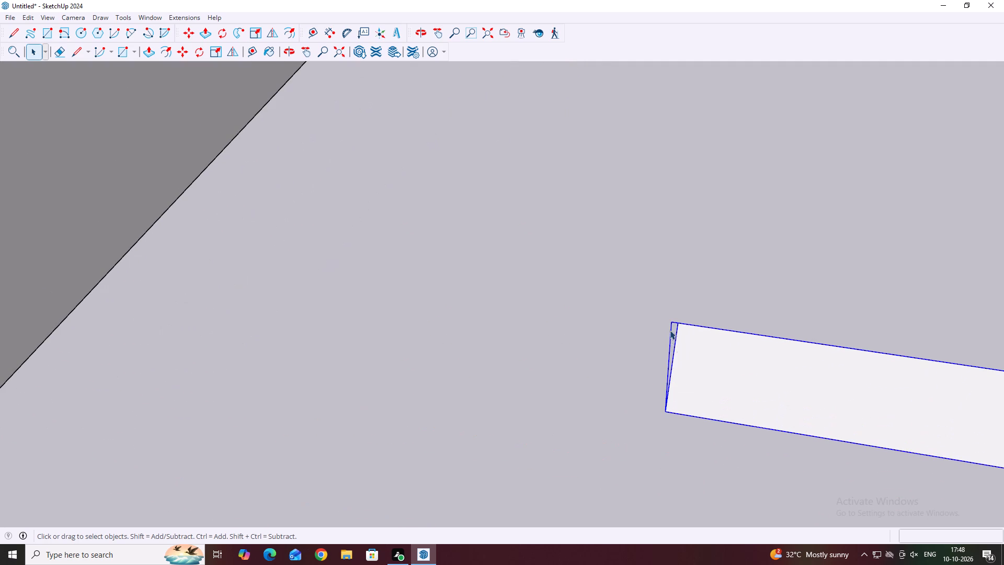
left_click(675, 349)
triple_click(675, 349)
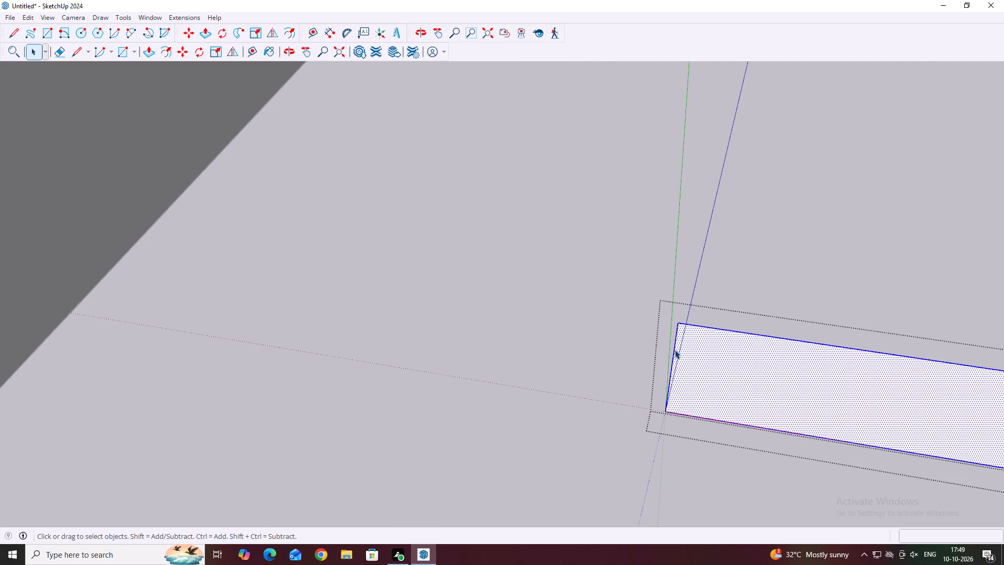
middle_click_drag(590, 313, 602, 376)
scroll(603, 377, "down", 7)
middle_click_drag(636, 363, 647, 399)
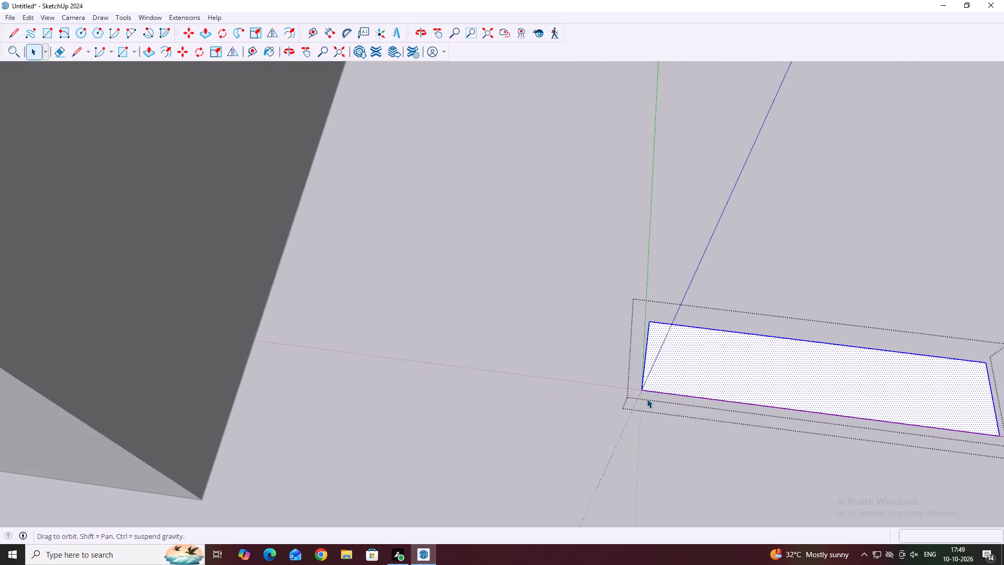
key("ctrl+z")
Delete the whole 3'4" by 9" rectangle lying on the ground outside the house.
scroll(614, 339, "down", 6, "ctrl")
left_click_drag(587, 289, 792, 467)
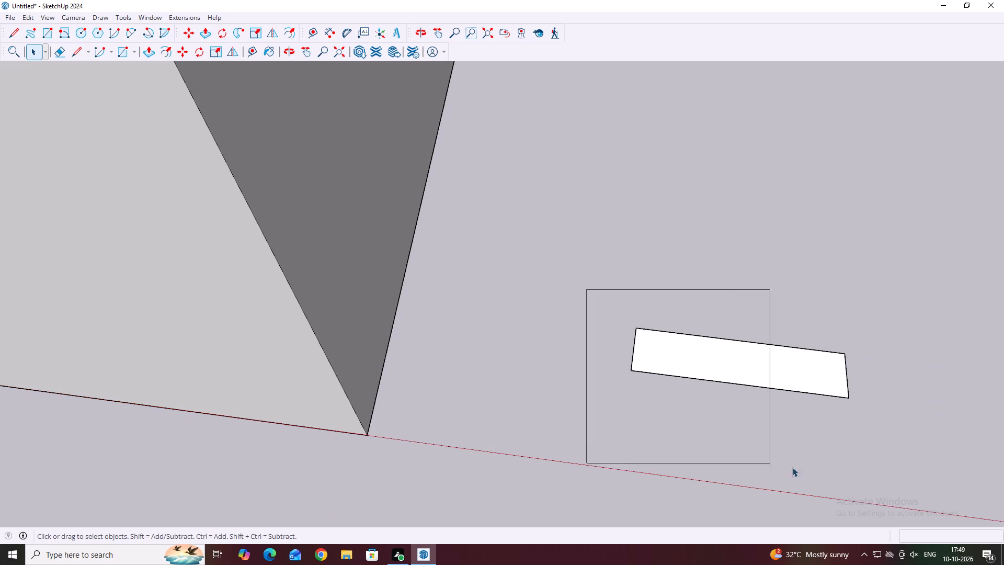
left_click_drag(792, 467, 873, 444)
key("Delete")
Draw a closed rectangle of lines, 3'4" along the red axis by 9" along the green, on the ground beside the house corner.
scroll(567, 360, "down", 7)
middle_click_drag(603, 379, 607, 325)
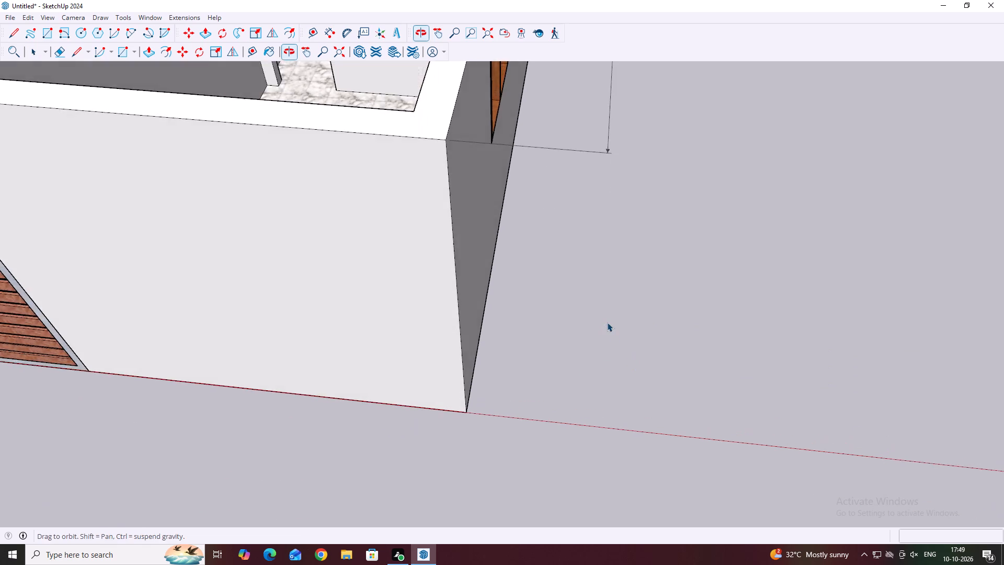
scroll(607, 327, "down", 5)
key("l")
scroll(608, 349, "up", 3)
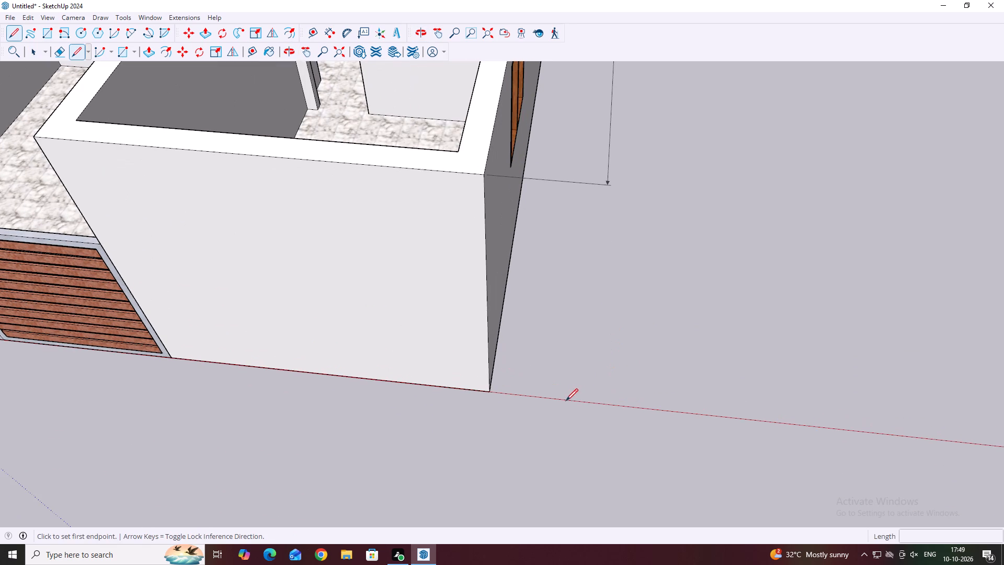
left_click(579, 384)
type("3'4")
key("Return")
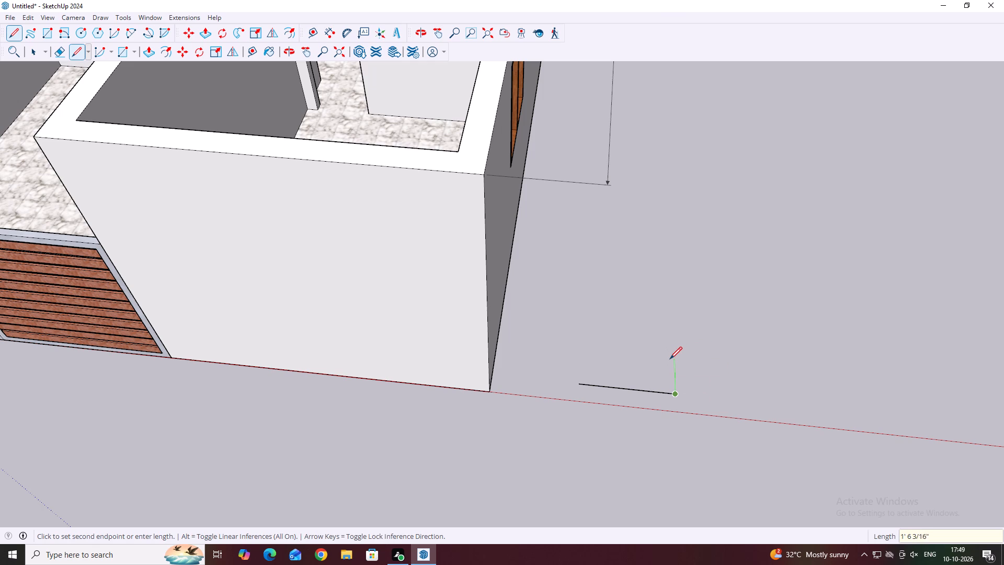
key("9")
key("Return")
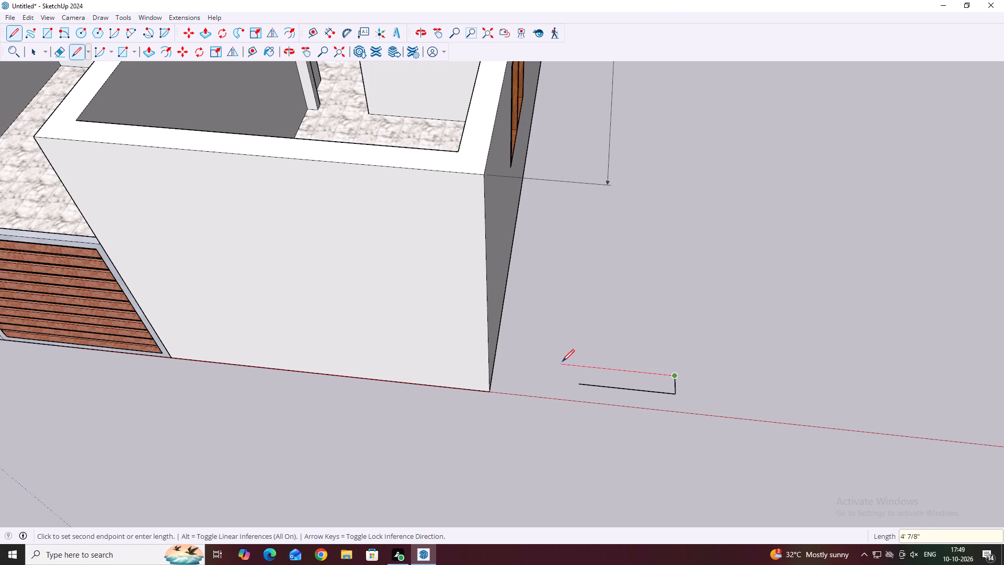
type("3'4")
key("Return")
scroll(579, 379, "up", 3)
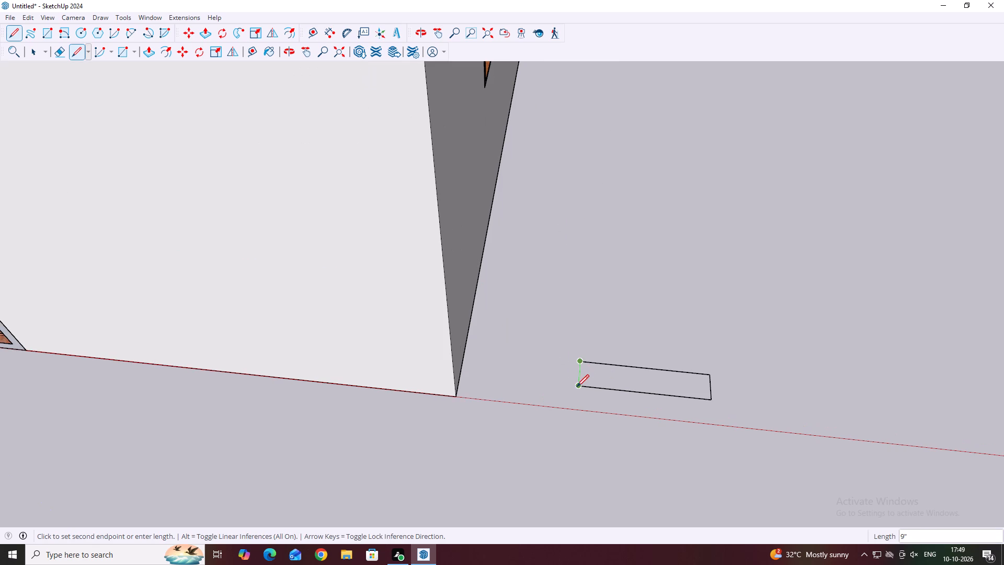
left_click(578, 387)
key("space")
Make a group from the new 3'4" by 9" face and its edges.
left_click(600, 385)
double_click(603, 380)
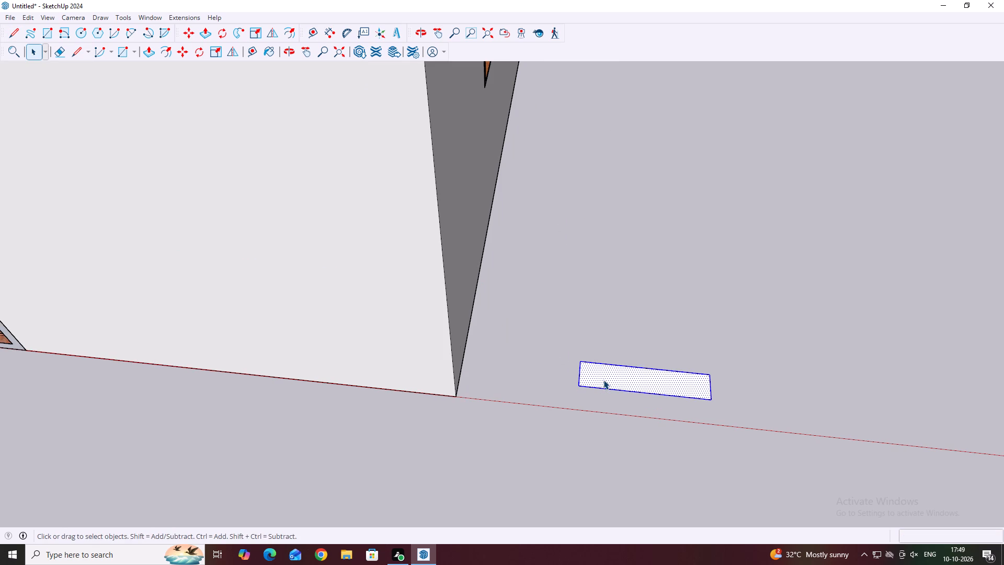
right_click(603, 380)
left_click(650, 482)
Inside the new group, push/pull the 3'4" by 9" face up 6' to form an upright block.
scroll(652, 388, "up", 2)
double_click(653, 384)
left_click(653, 384)
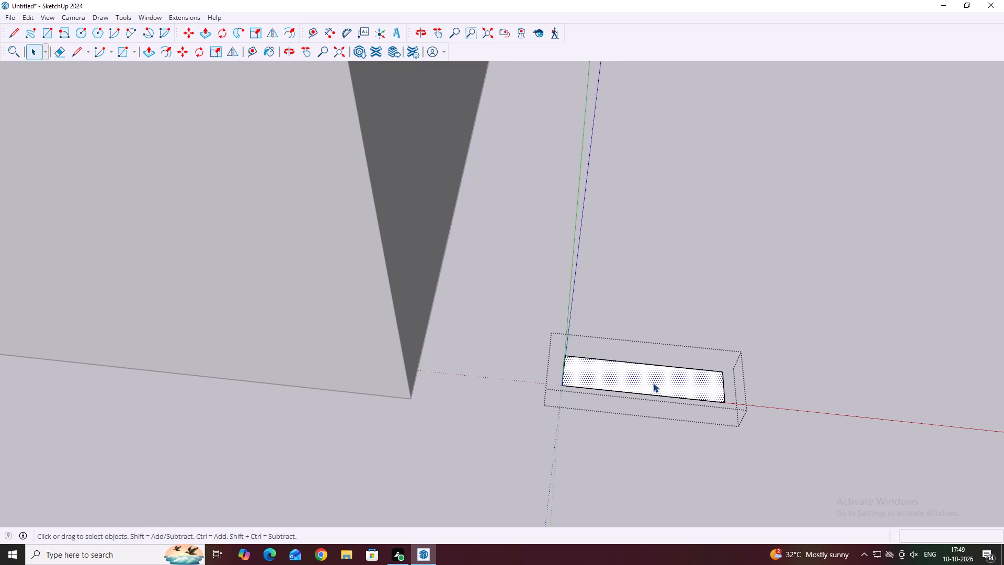
middle_click_drag(671, 389, 663, 315)
middle_click_drag(575, 389, 532, 388)
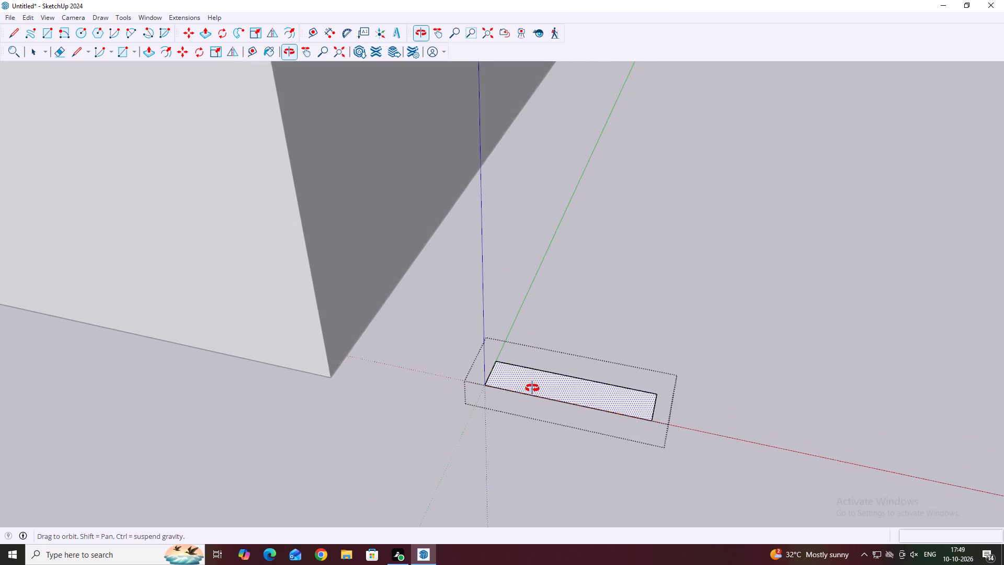
middle_click_drag(532, 388, 543, 390)
key("p")
left_click(586, 381)
scroll(600, 292, "down", 5)
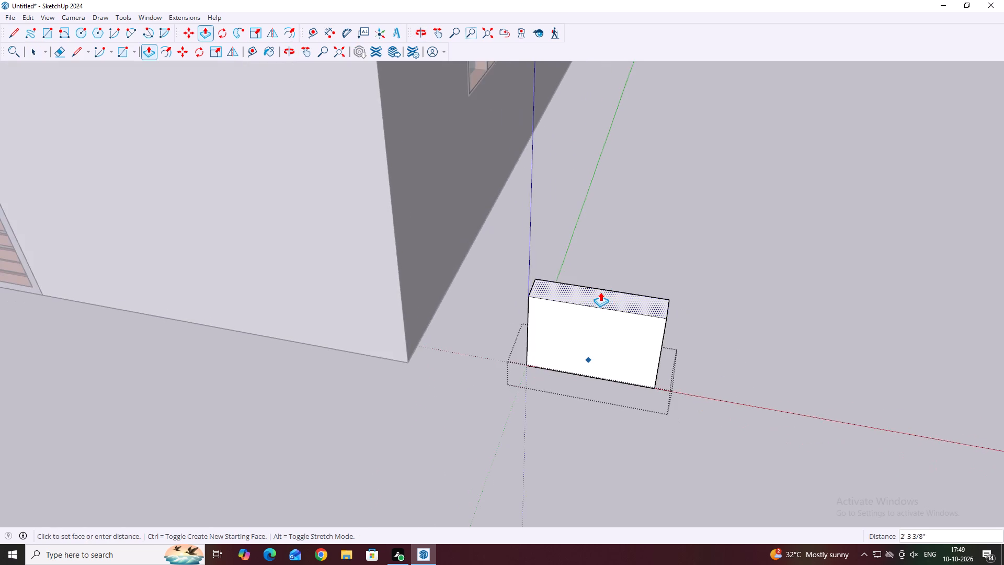
scroll(600, 292, "down", 11)
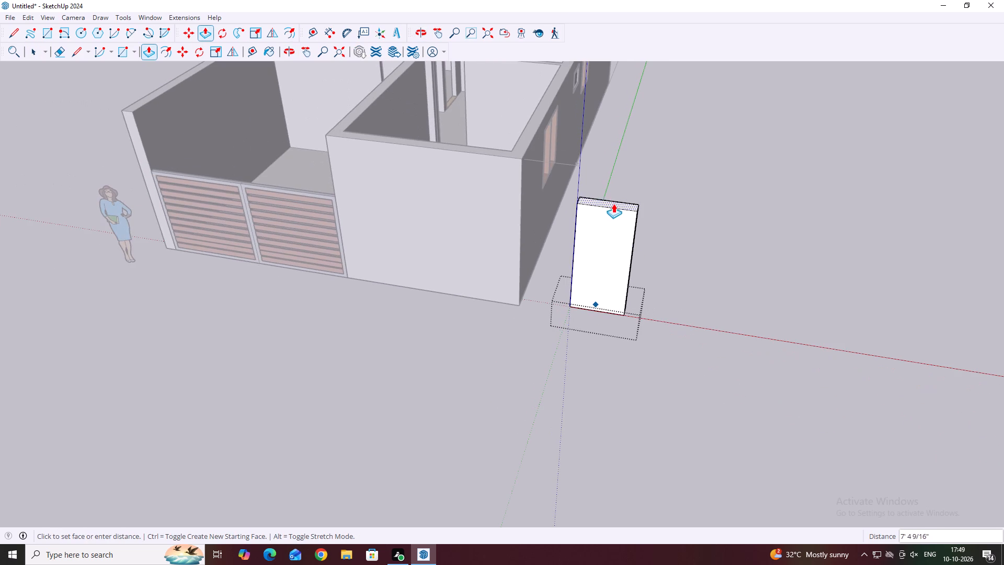
key("6")
key("apostrophe")
key("Return")
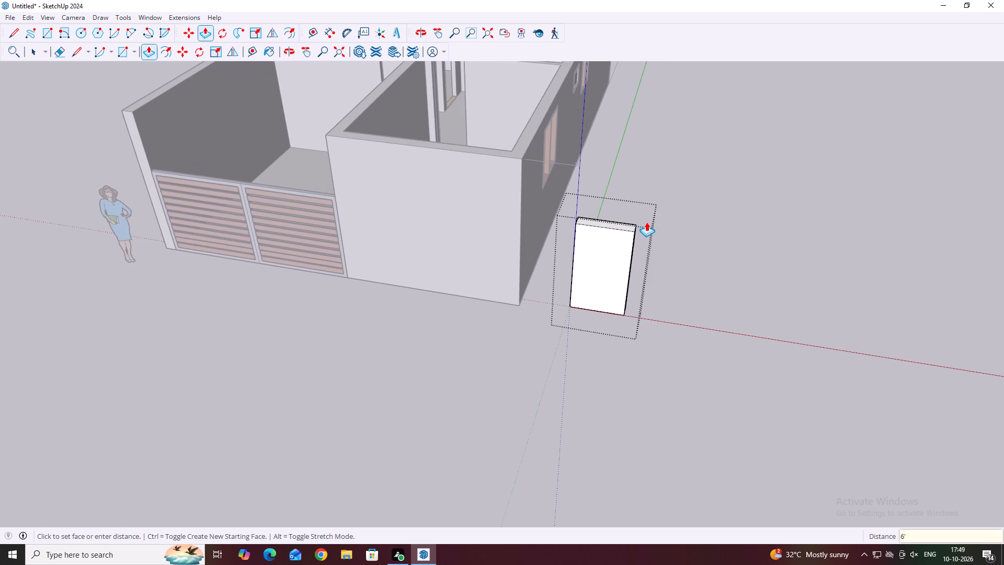
key("space")
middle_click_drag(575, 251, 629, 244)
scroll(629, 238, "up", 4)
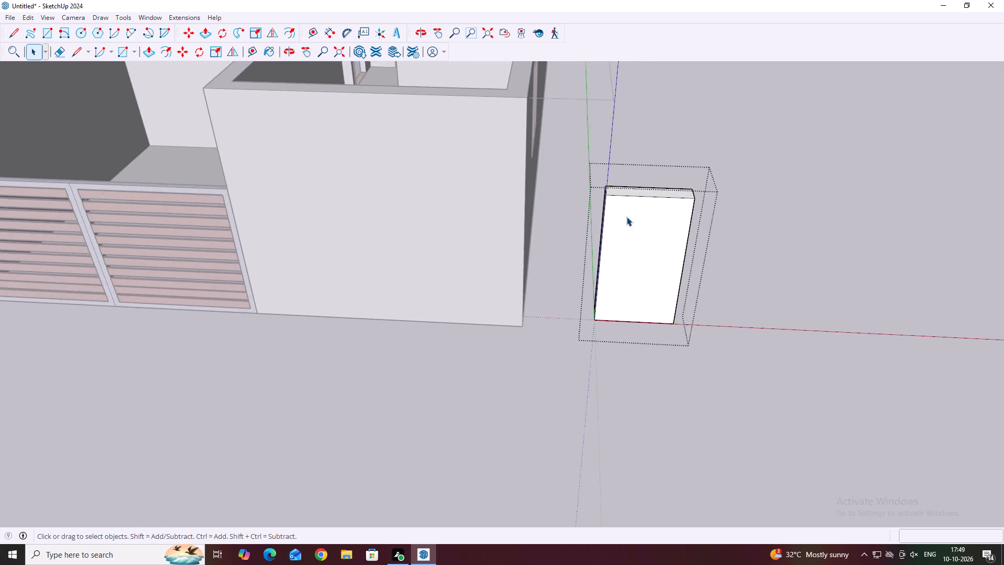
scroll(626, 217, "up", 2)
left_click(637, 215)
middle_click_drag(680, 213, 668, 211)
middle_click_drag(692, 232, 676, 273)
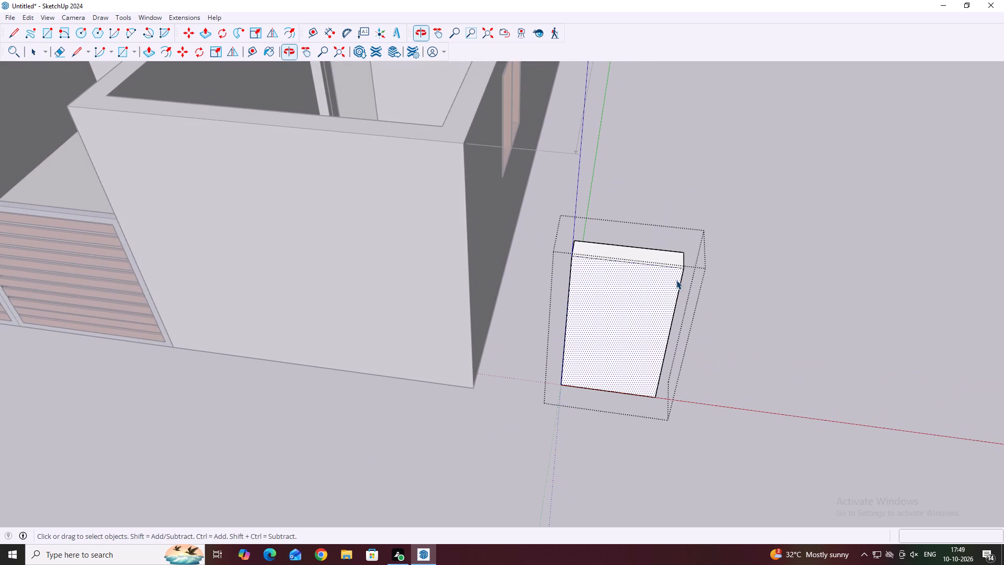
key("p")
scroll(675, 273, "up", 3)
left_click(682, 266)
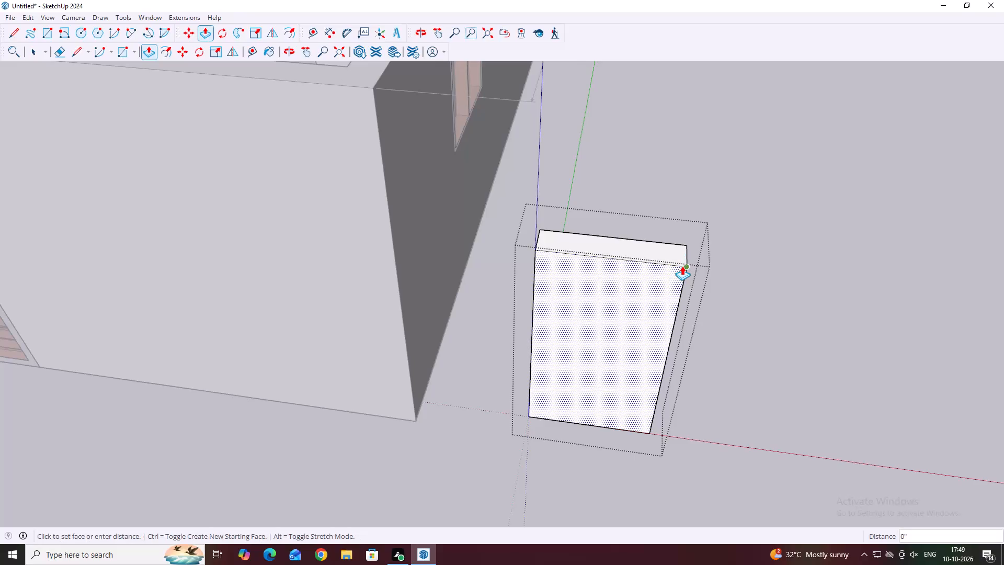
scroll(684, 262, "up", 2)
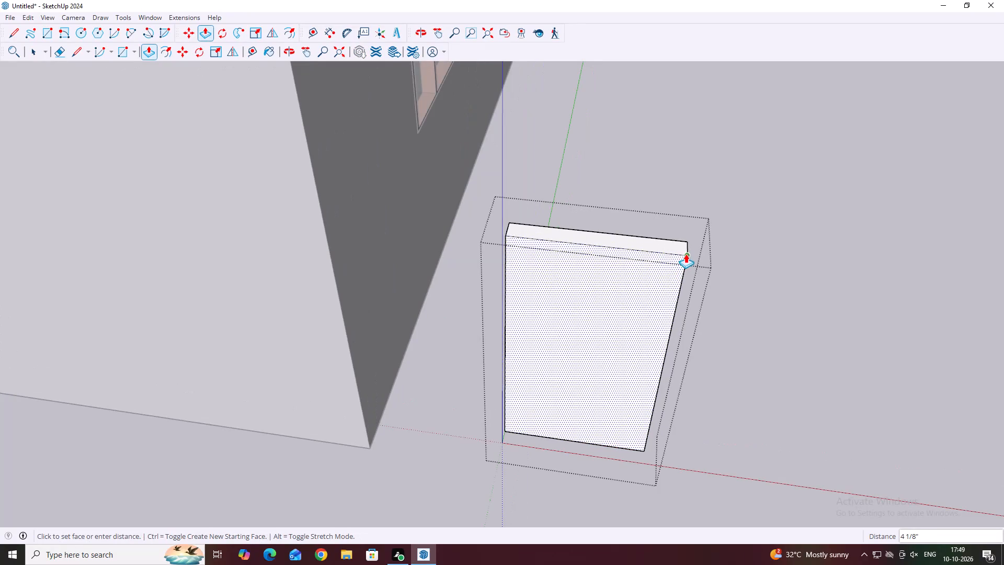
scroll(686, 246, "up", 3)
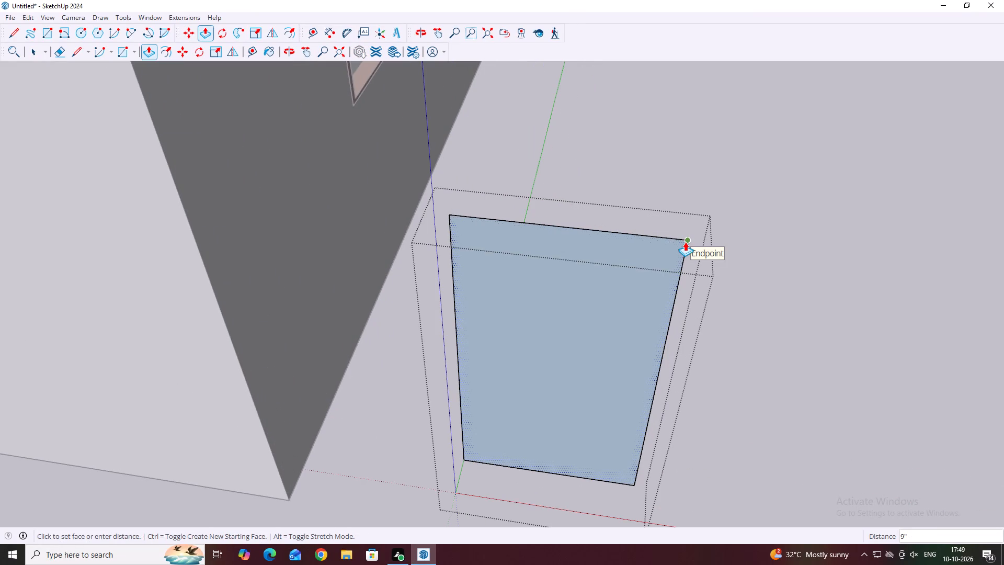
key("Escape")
Push the block's large front face back 8" to thin it into a door panel.
scroll(682, 245, "up", 1)
left_click(639, 276)
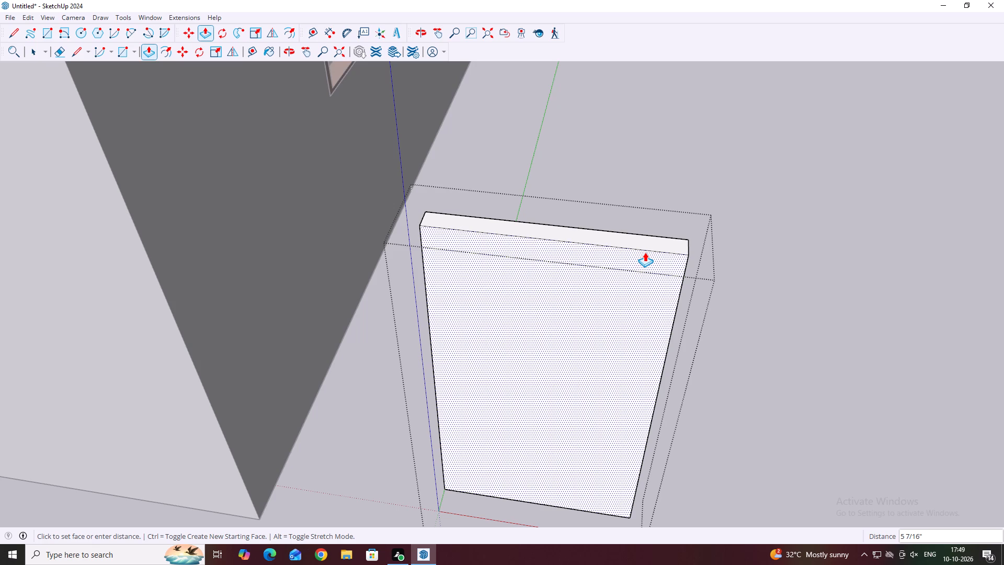
key("8")
key("Return")
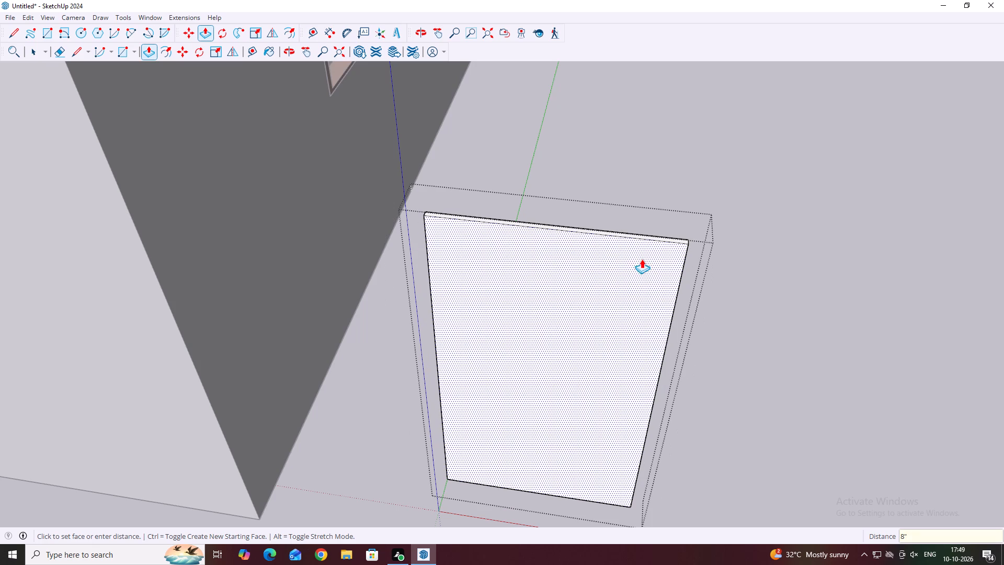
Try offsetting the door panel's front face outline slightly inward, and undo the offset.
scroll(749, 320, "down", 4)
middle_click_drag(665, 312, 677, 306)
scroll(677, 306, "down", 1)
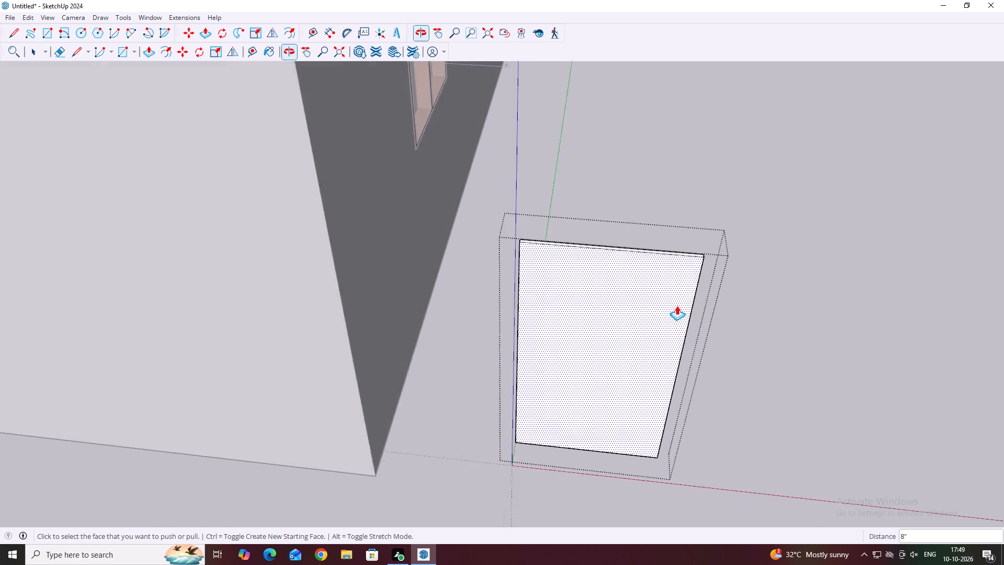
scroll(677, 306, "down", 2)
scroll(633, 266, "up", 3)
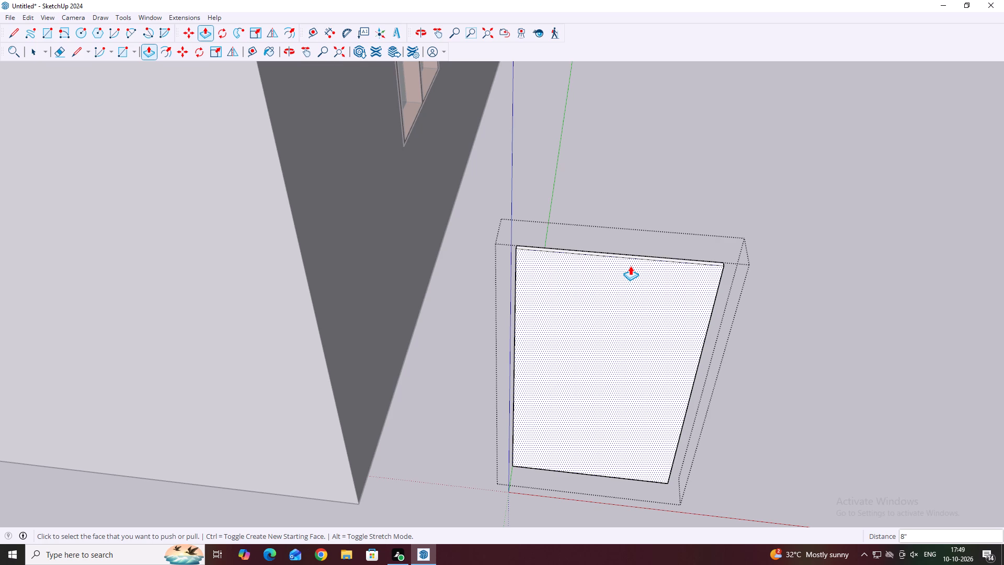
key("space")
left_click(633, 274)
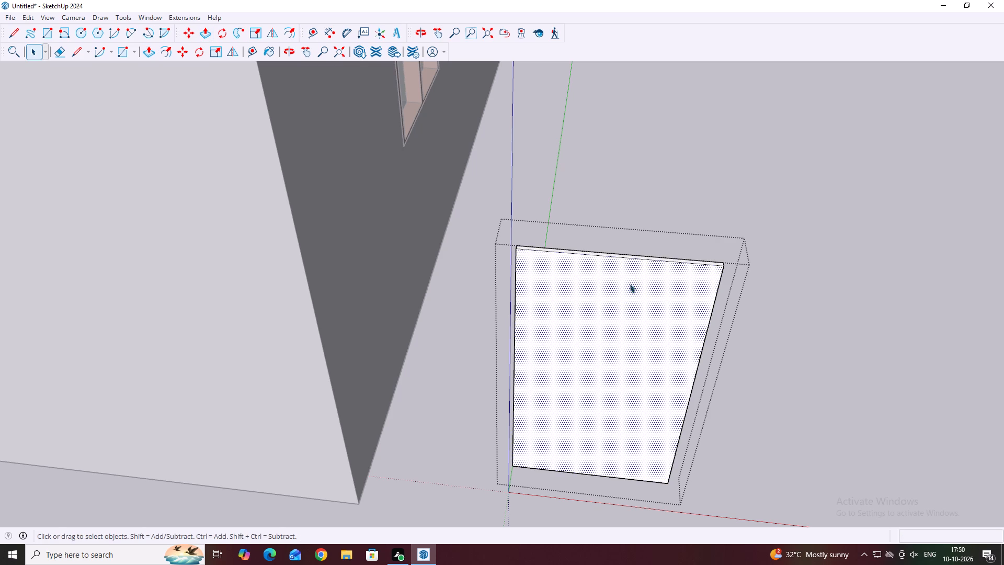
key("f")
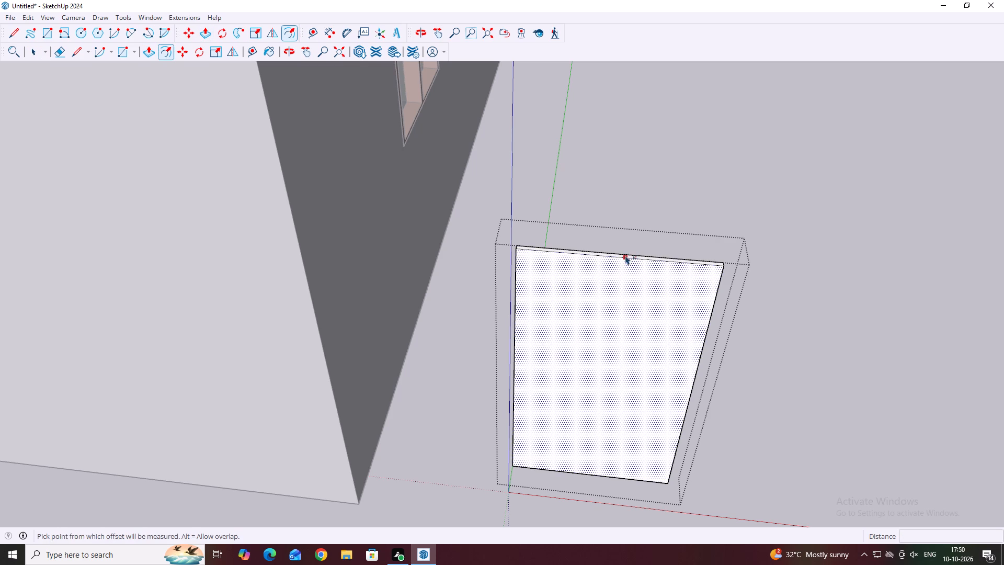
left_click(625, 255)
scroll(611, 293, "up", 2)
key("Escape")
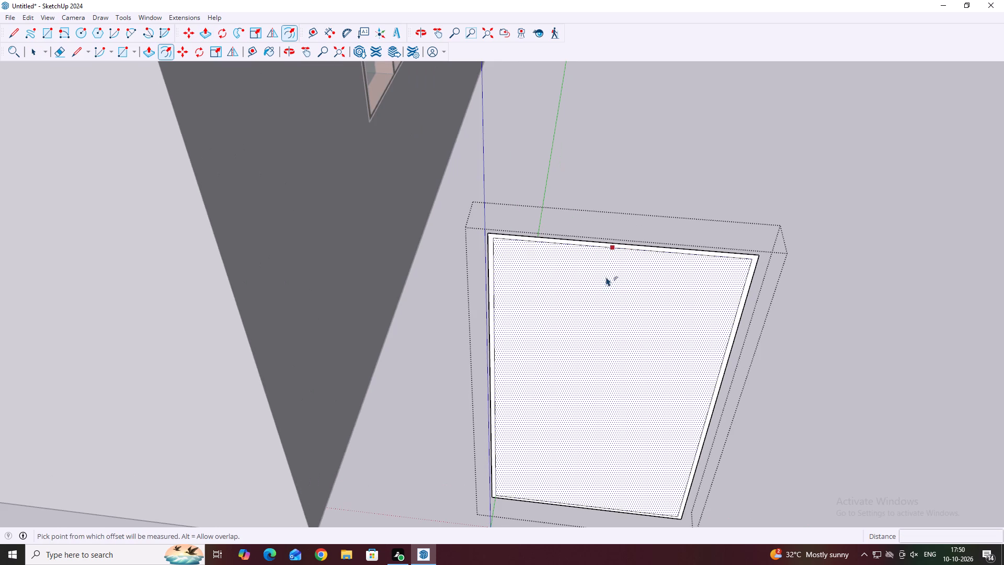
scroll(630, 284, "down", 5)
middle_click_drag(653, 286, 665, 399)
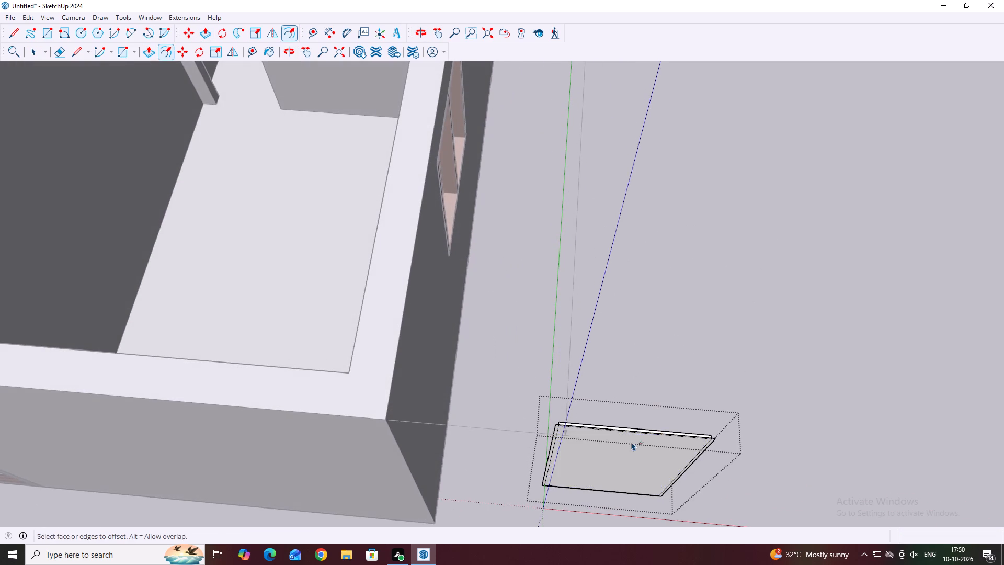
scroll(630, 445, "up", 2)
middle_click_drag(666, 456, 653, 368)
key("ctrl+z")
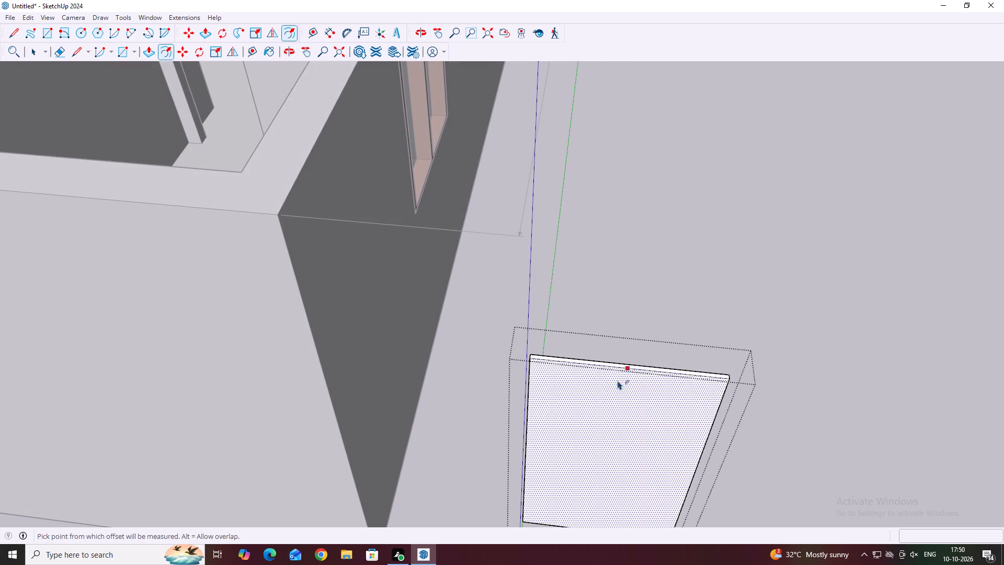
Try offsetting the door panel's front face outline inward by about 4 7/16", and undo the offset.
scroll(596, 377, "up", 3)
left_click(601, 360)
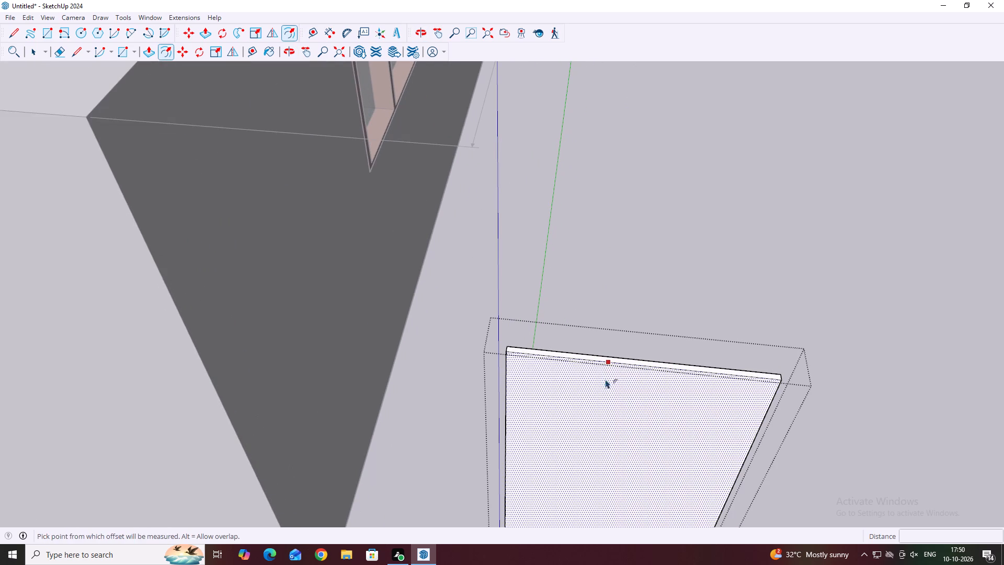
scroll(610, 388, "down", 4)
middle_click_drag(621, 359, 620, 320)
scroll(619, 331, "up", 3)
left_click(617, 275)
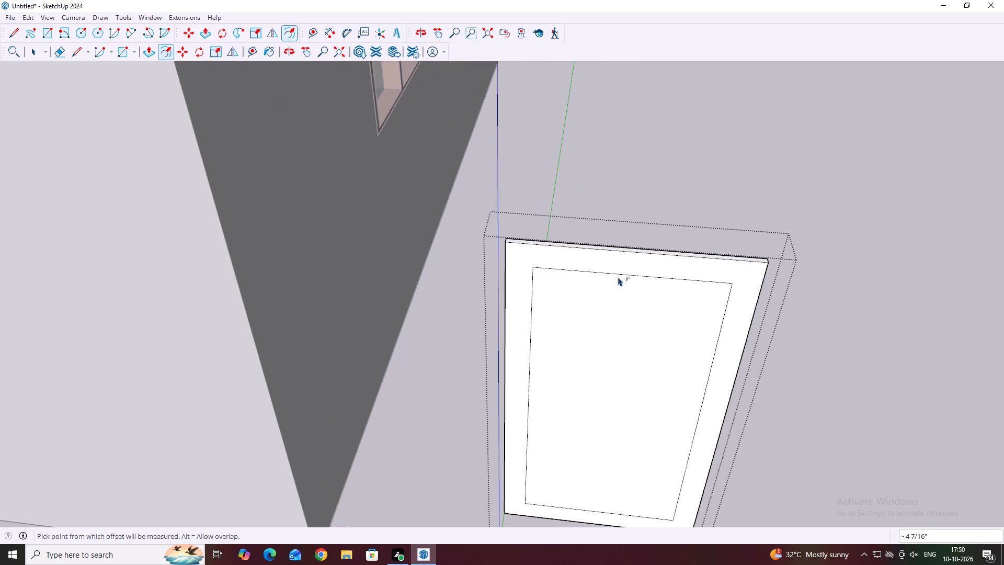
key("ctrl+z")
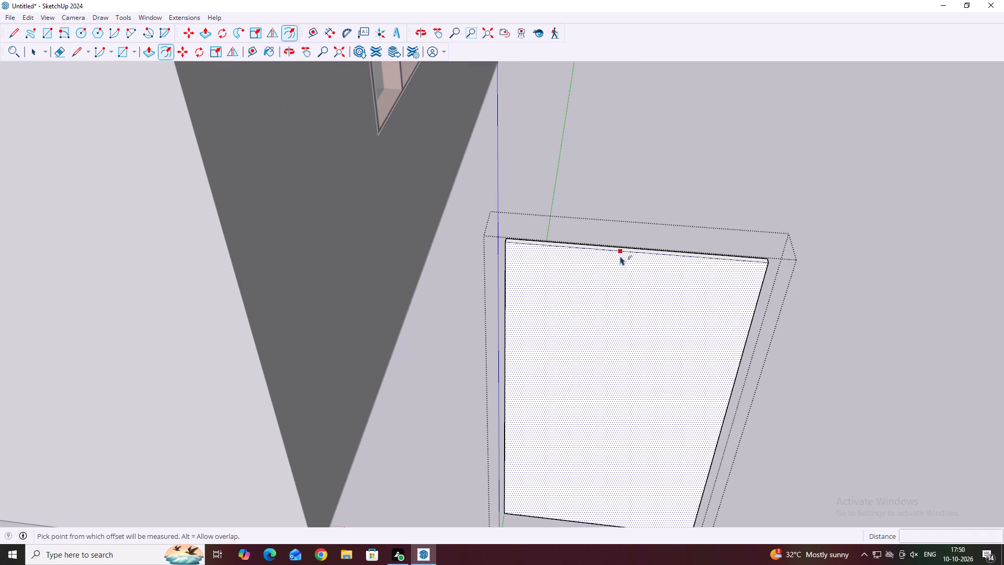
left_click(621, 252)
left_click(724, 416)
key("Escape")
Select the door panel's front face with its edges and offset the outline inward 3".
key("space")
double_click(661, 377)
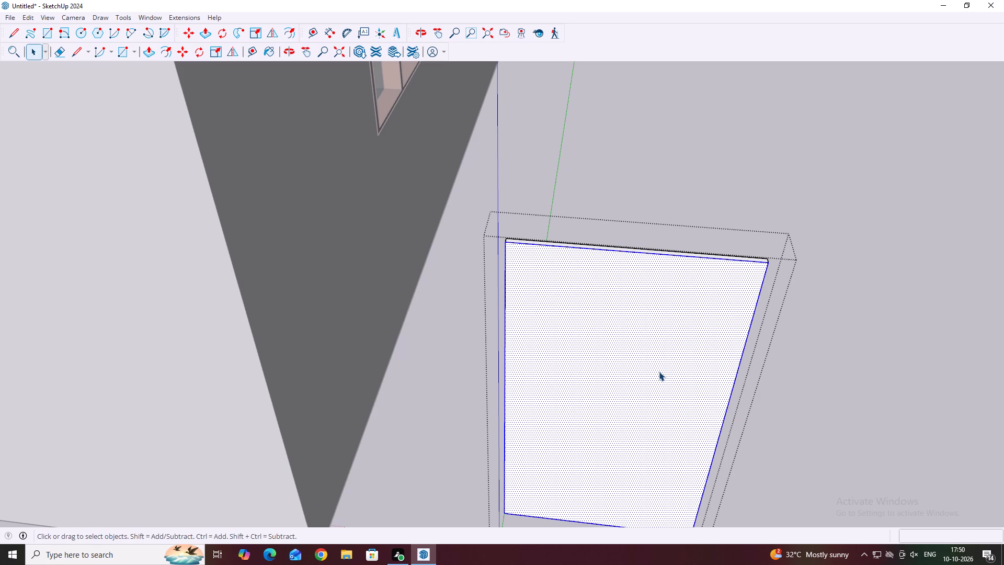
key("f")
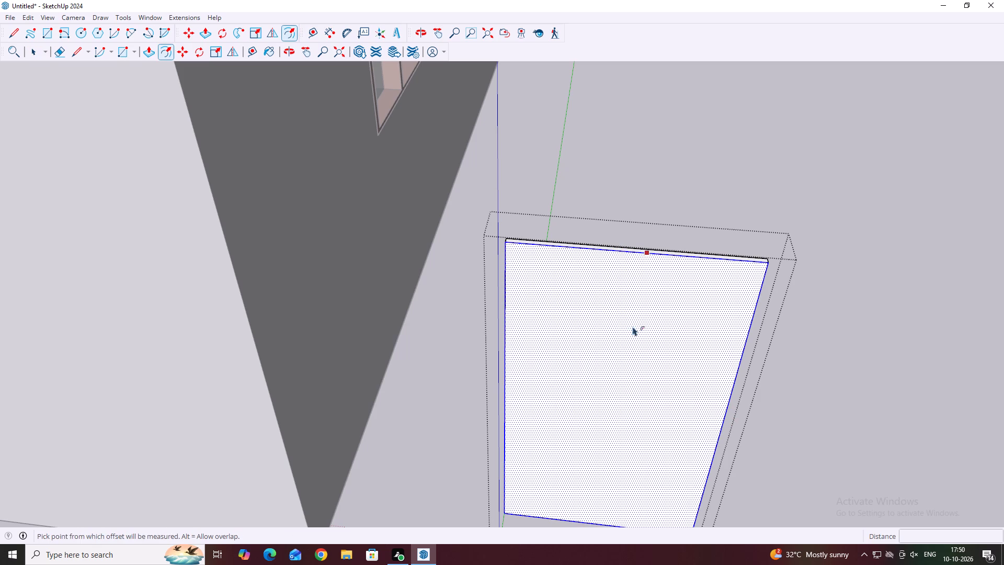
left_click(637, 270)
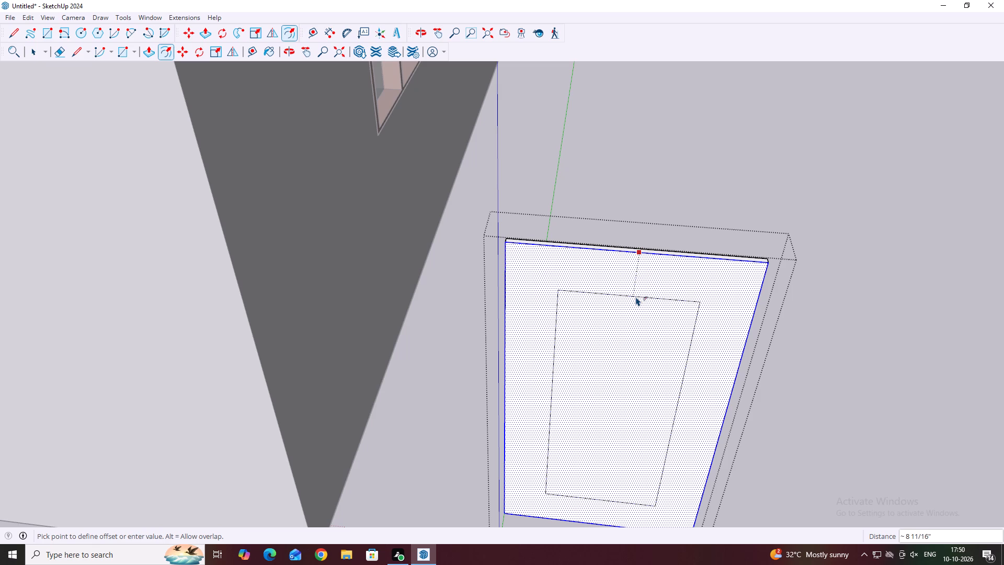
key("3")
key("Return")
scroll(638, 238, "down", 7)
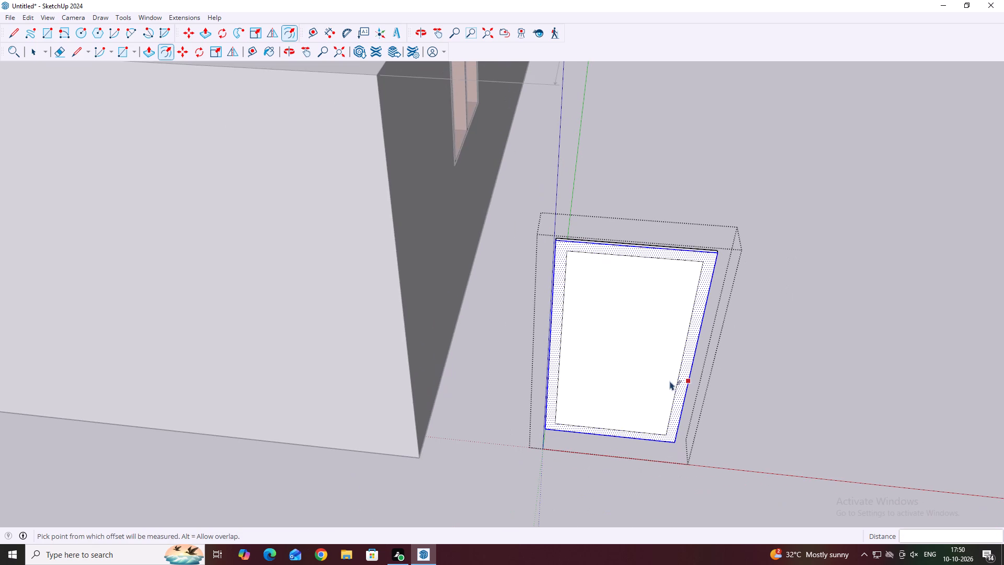
Draw a 6' vertical centre line on the panel's front face from bottom edge midpoint to top edge midpoint.
key("l")
scroll(626, 433, "up", 2)
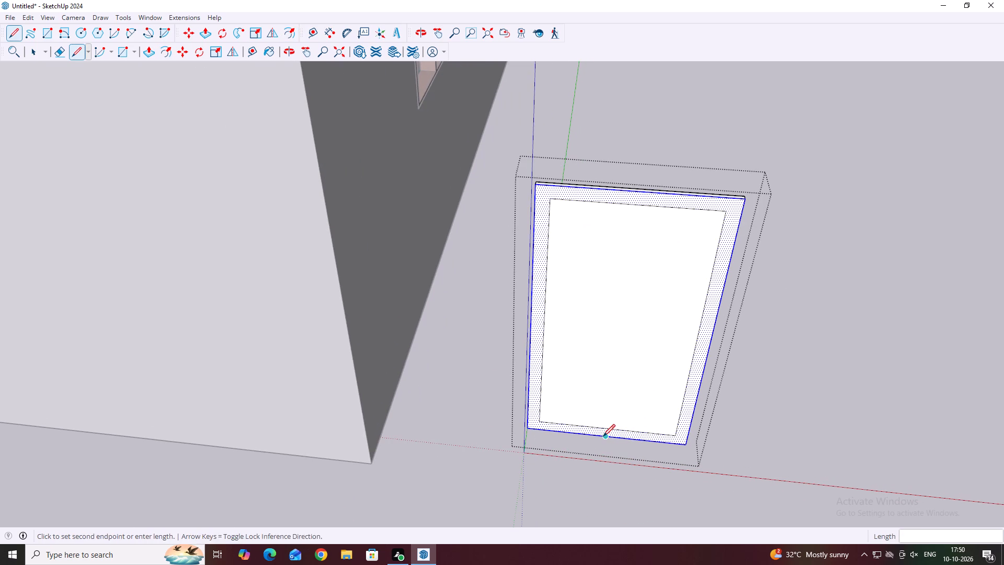
left_click(603, 436)
left_click(637, 193)
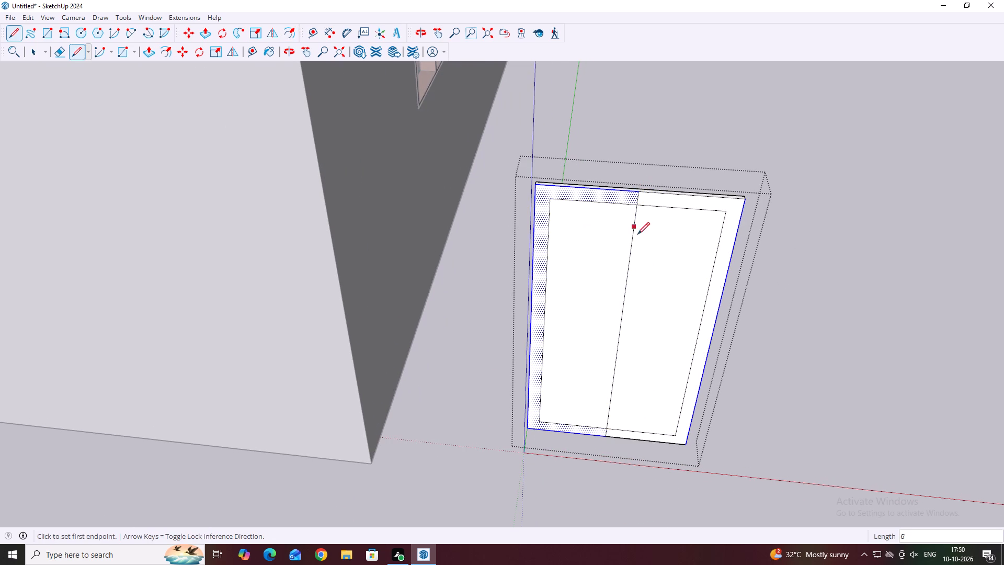
key("Escape")
key("space")
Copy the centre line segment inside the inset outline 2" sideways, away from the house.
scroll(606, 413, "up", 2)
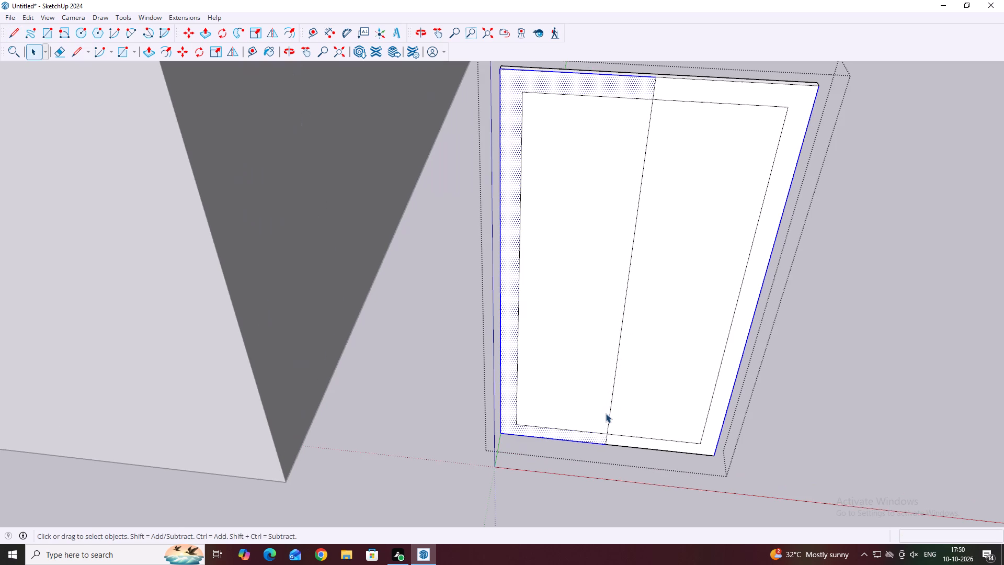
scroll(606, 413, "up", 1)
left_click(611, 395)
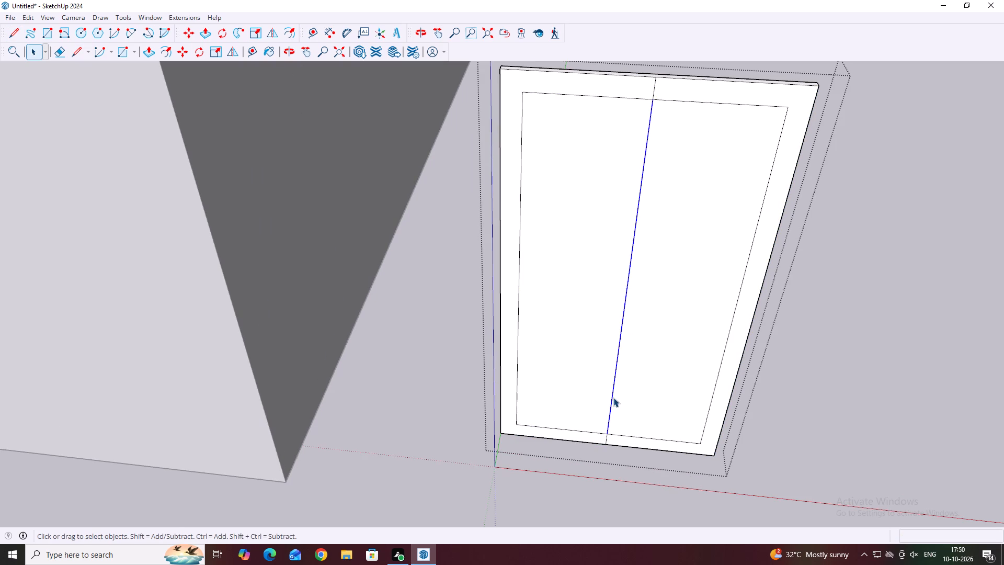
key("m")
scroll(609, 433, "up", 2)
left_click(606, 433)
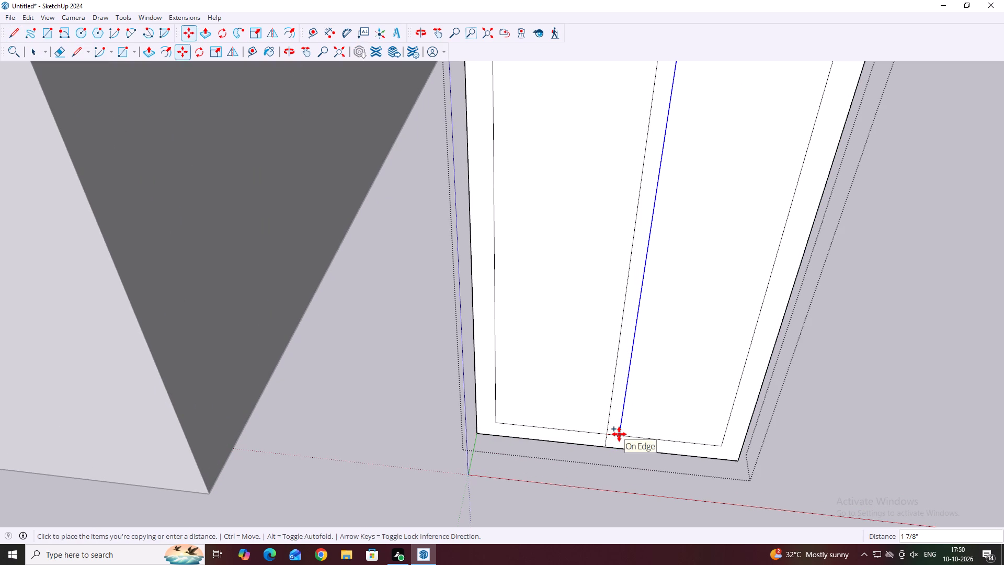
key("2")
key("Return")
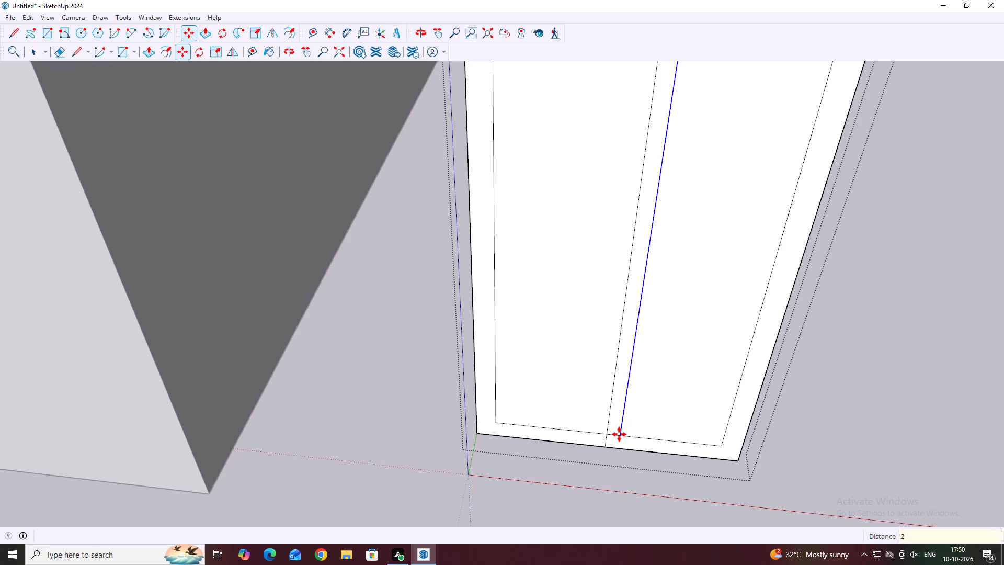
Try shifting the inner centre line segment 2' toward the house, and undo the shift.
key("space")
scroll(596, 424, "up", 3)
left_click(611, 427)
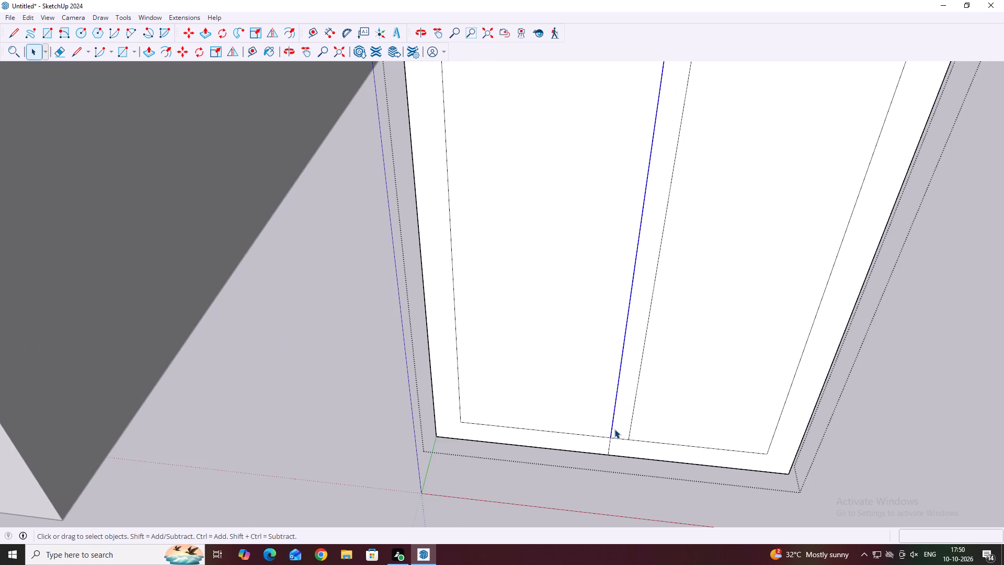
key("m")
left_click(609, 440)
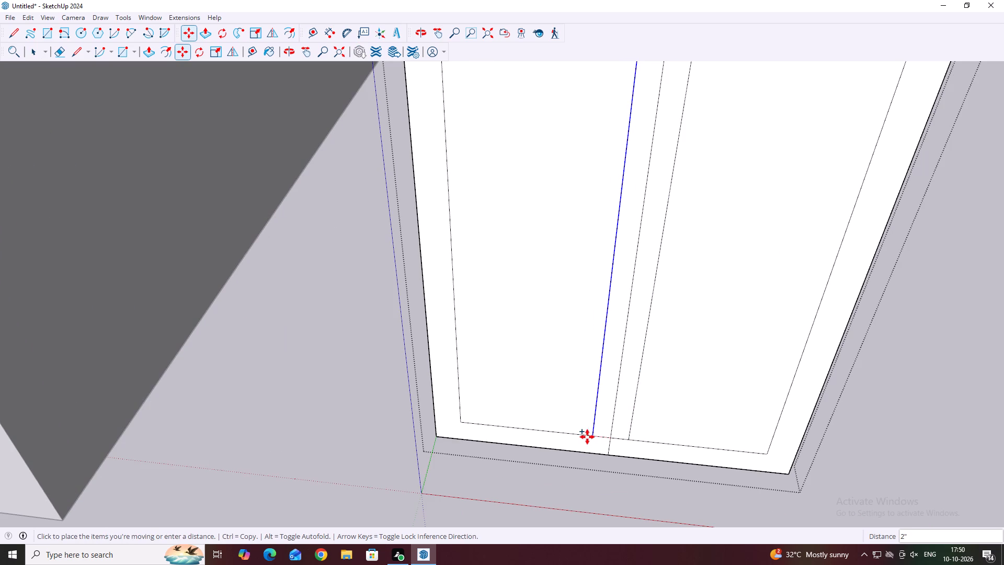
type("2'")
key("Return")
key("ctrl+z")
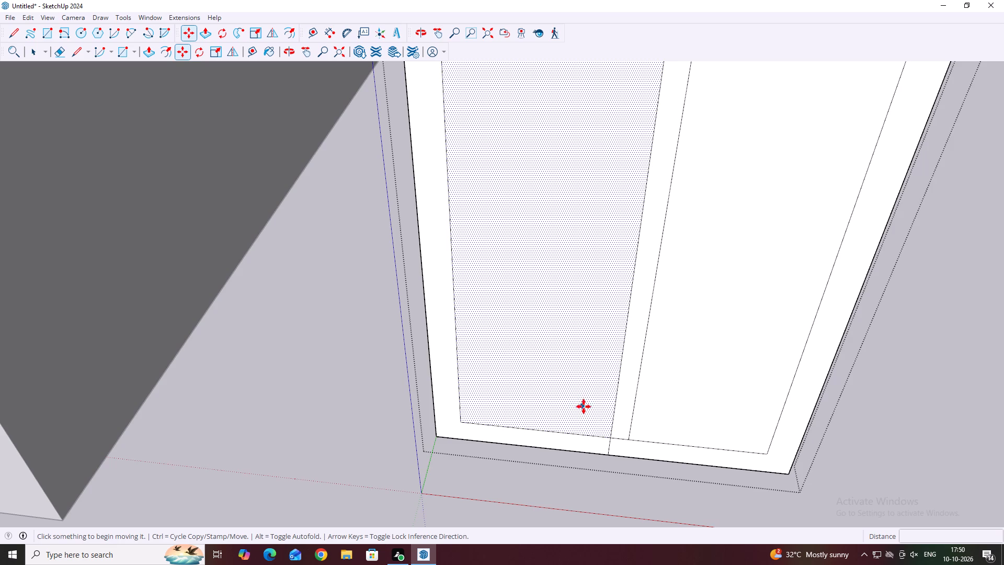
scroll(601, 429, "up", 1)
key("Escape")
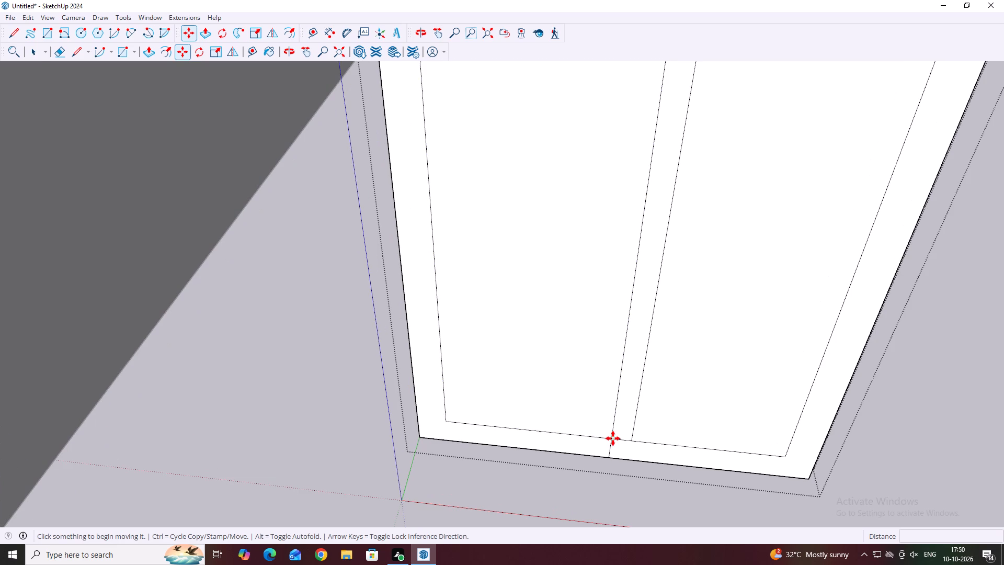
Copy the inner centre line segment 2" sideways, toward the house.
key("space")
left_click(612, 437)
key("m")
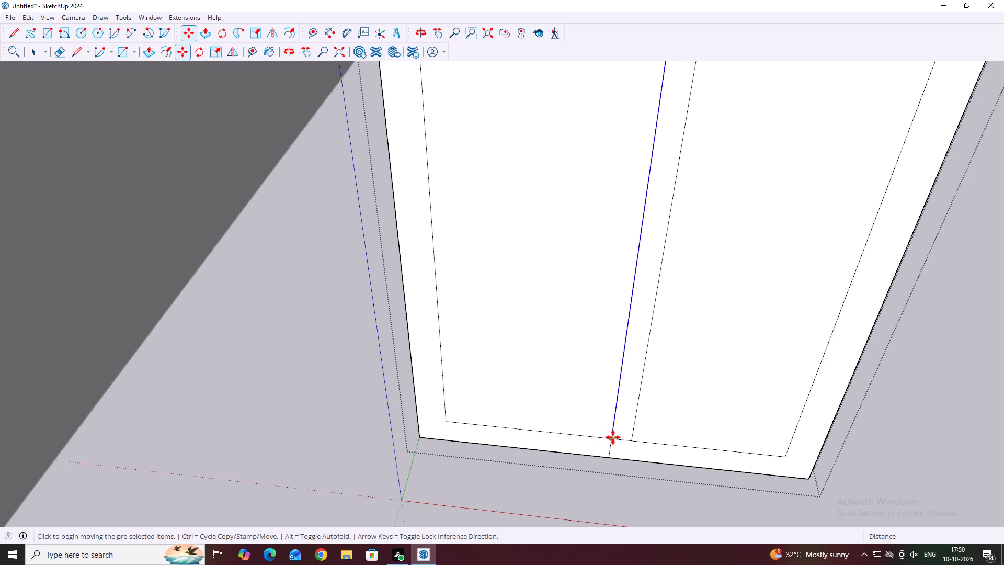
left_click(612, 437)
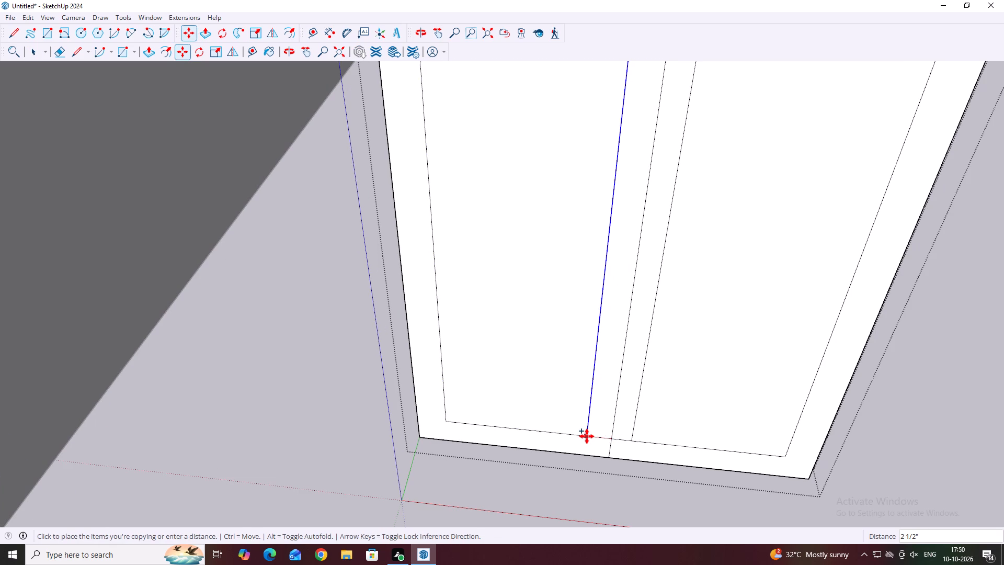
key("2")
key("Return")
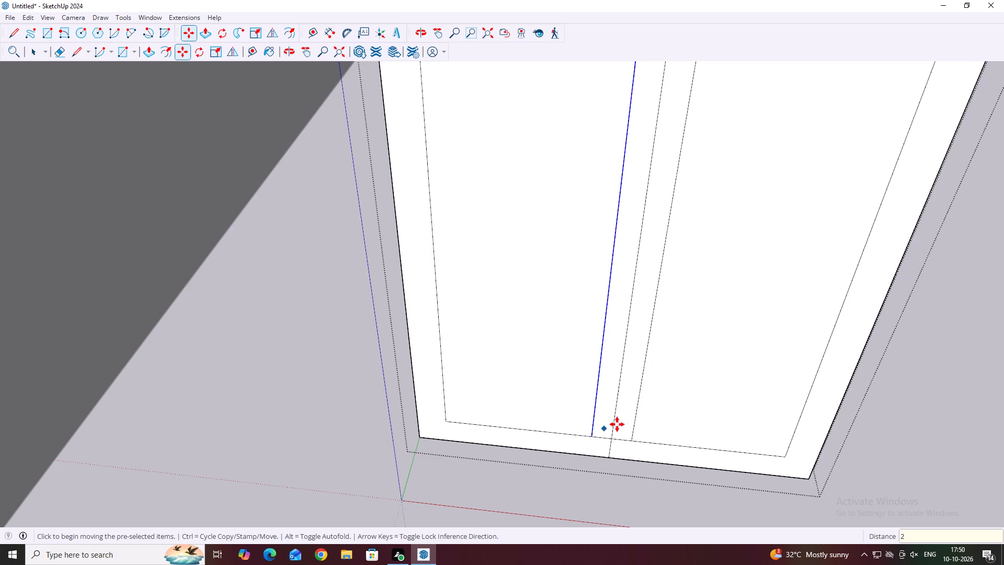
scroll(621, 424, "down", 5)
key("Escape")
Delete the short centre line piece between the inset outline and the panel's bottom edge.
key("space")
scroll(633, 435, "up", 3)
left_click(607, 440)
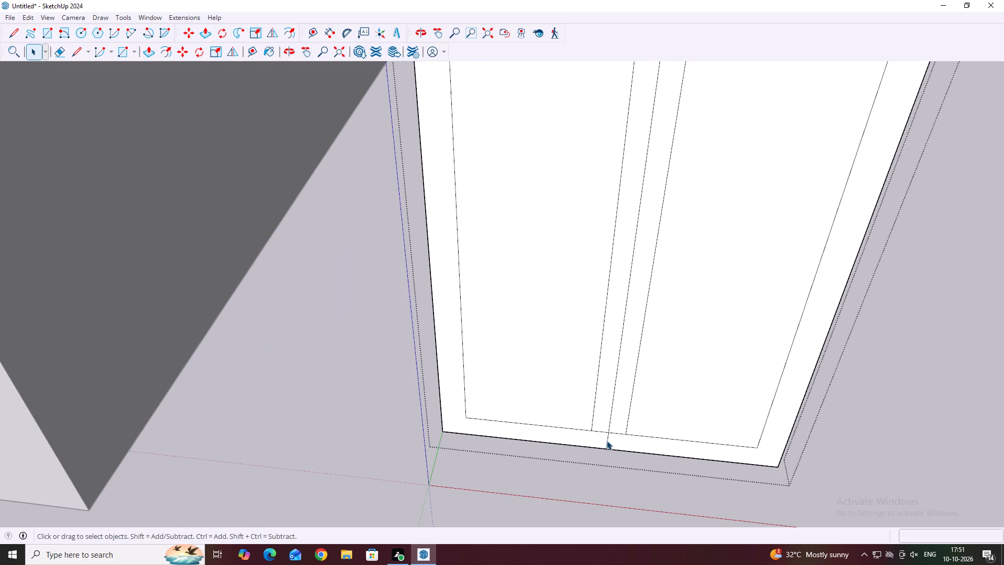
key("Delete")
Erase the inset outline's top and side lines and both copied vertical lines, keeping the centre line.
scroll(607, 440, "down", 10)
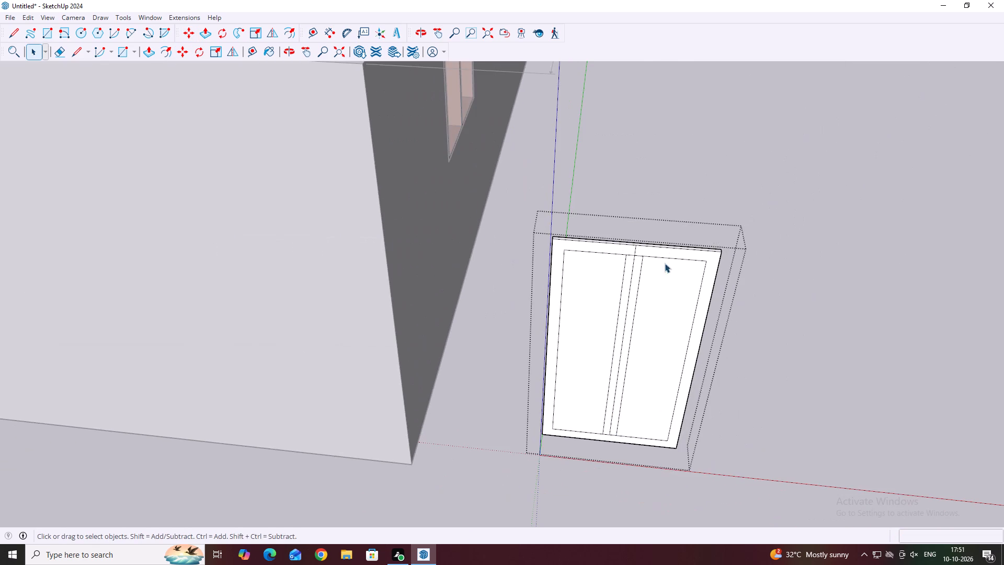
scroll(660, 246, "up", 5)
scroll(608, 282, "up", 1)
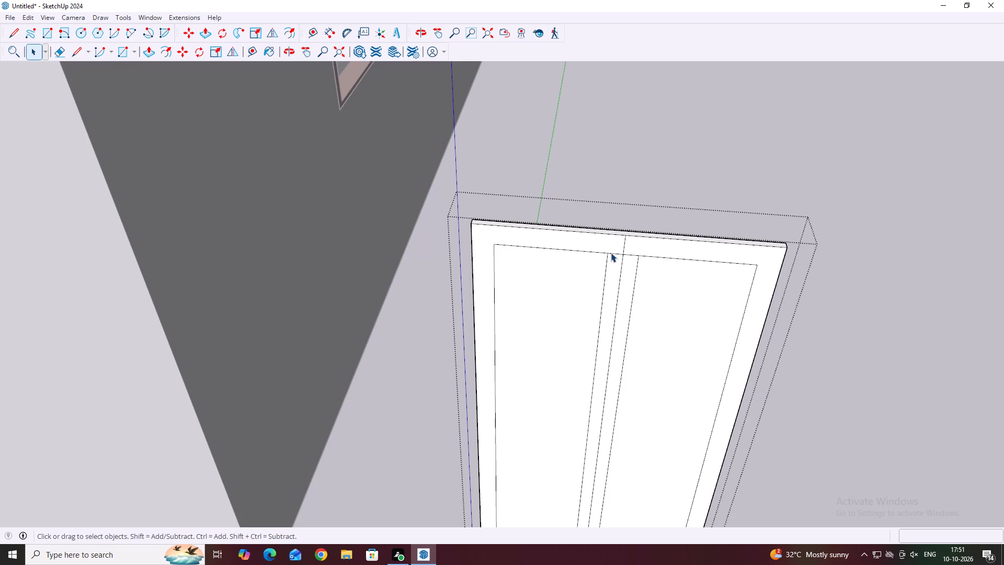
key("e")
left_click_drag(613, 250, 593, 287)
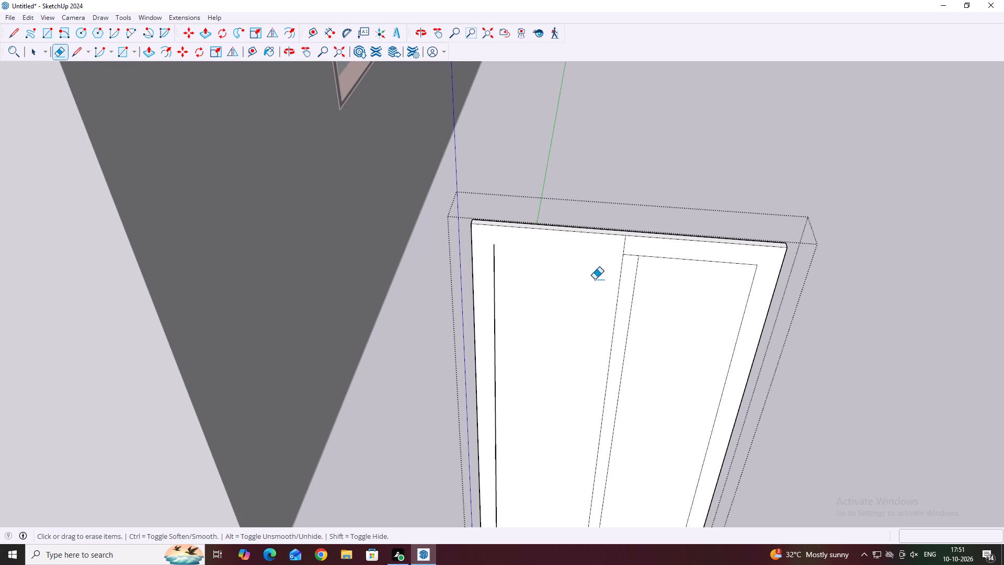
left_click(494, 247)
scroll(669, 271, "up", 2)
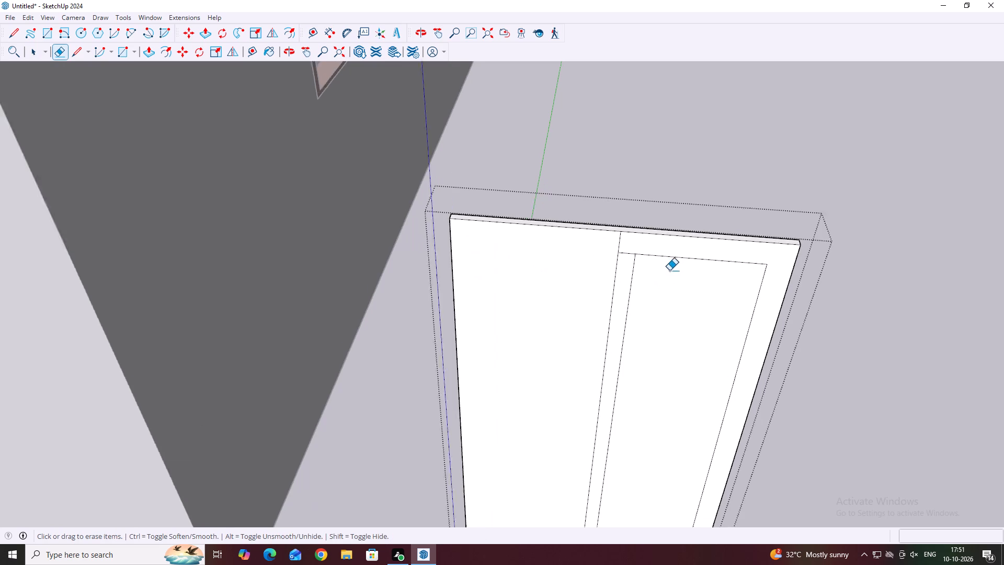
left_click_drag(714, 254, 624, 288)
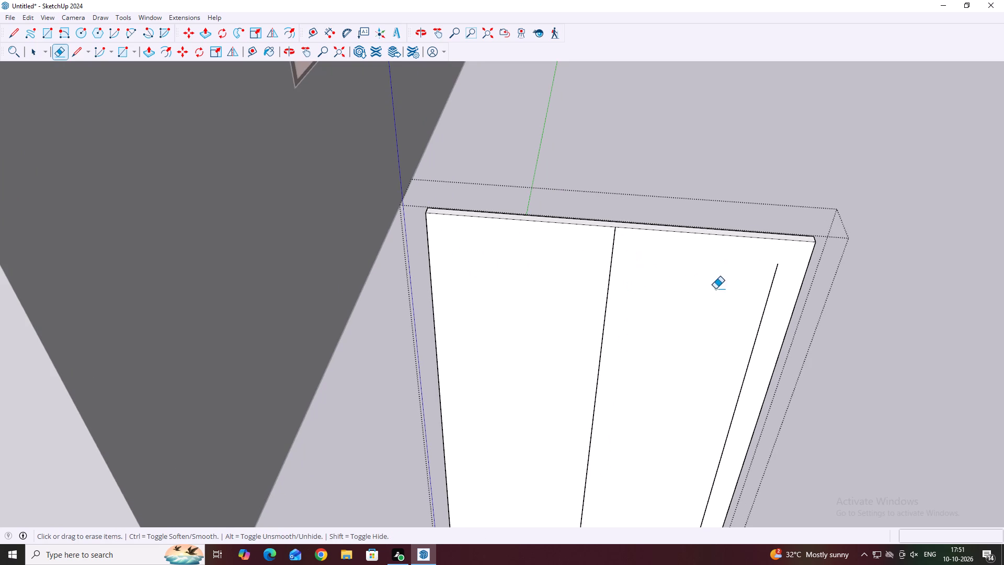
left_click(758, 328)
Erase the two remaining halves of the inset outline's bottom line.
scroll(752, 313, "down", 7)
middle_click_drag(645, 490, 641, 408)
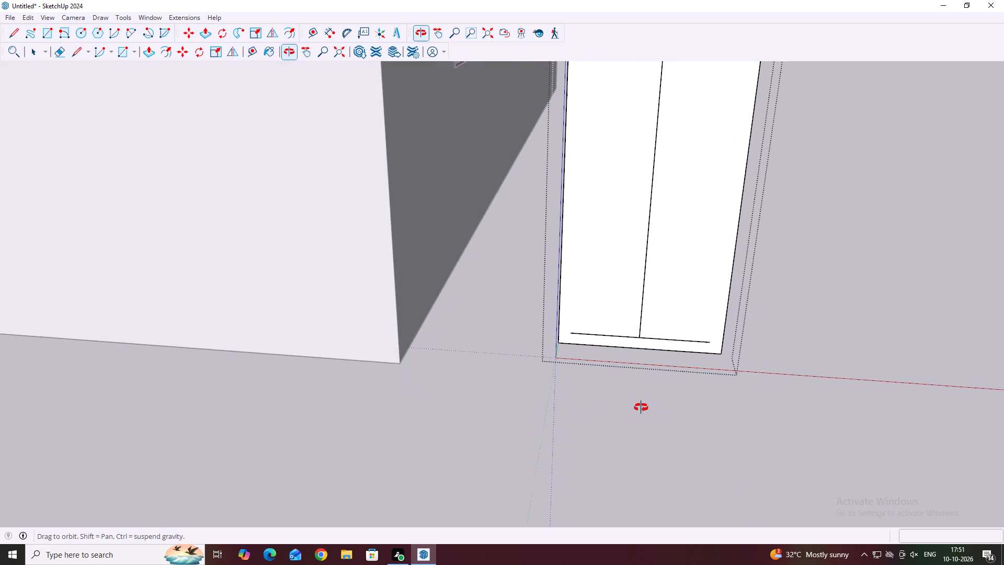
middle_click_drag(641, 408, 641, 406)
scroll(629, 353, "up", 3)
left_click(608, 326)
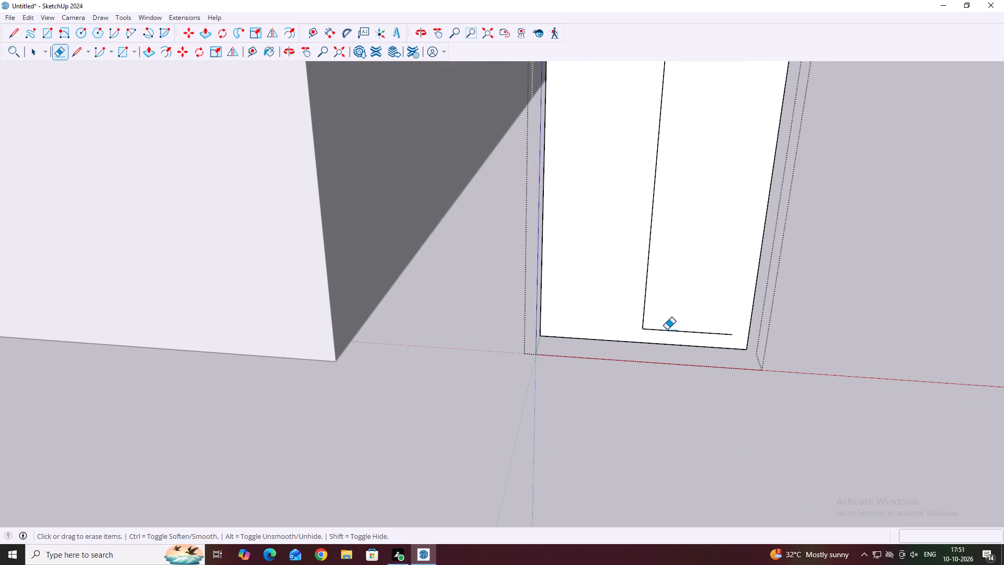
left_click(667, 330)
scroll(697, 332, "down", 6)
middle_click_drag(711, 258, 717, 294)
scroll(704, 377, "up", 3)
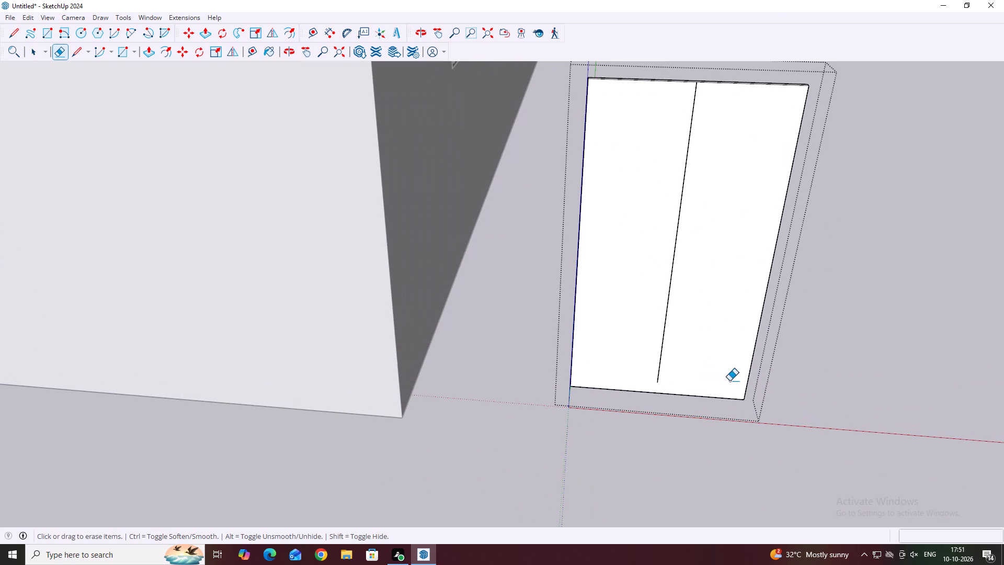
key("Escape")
Draw a 3" line extending the centre line's lower end down to the panel's bottom edge.
key("space")
key("l")
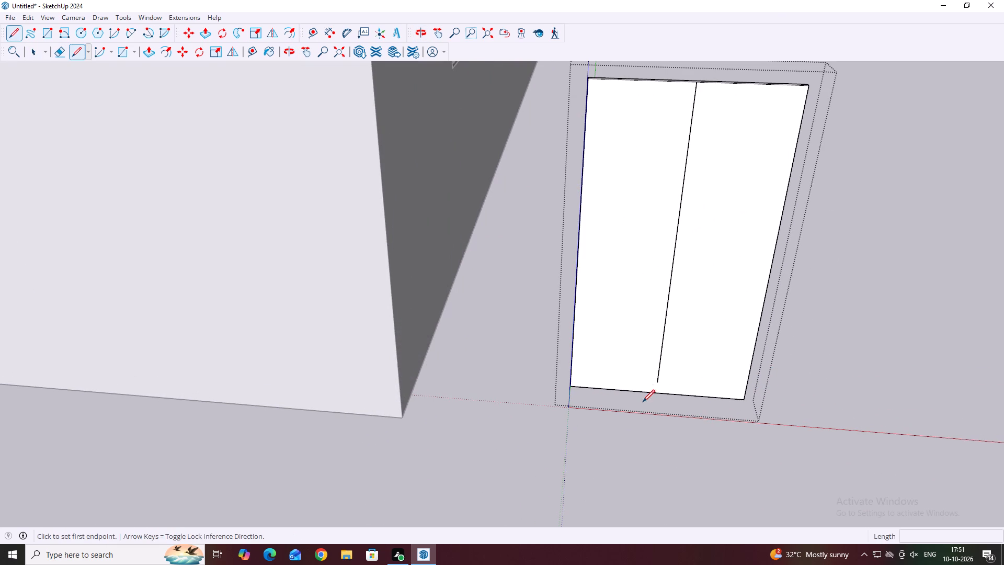
scroll(643, 402, "up", 3)
left_click(660, 377)
left_click(658, 390)
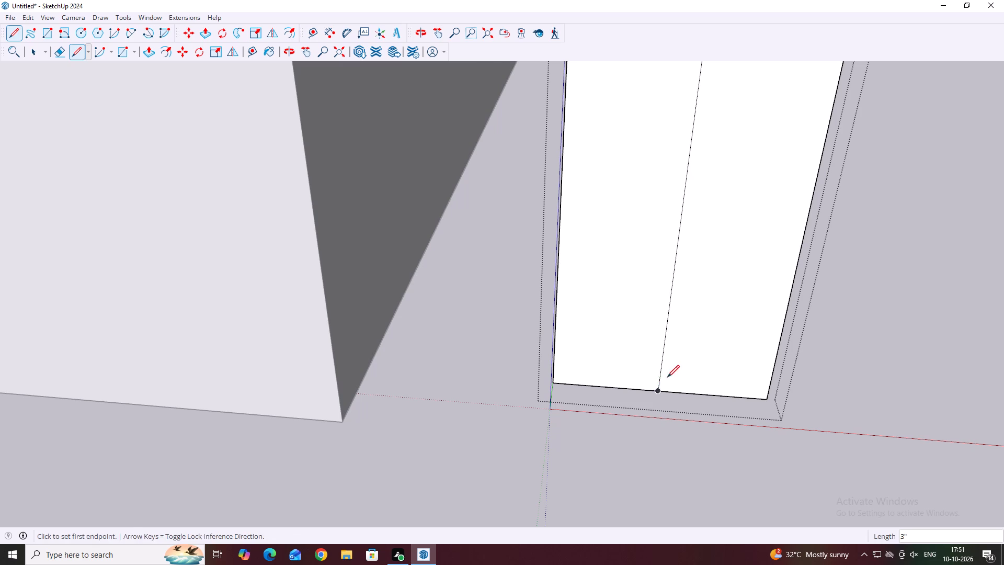
Offset the right leaf's outline inward to form its inset frame.
scroll(667, 377, "down", 6)
key("space")
scroll(669, 377, "down", 4)
left_click(698, 331)
scroll(695, 332, "up", 2)
key("f")
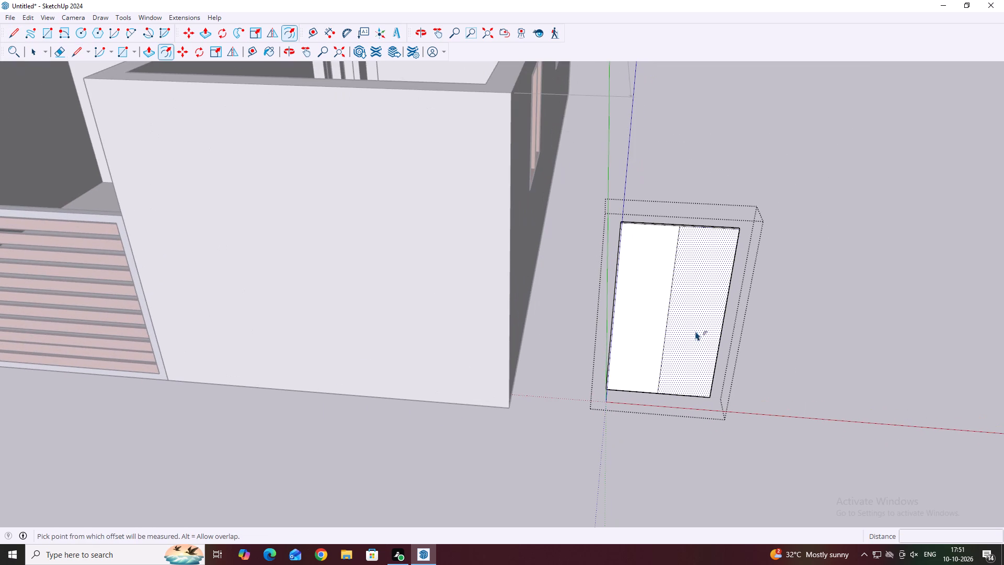
left_click(709, 234)
scroll(707, 251, "up", 3)
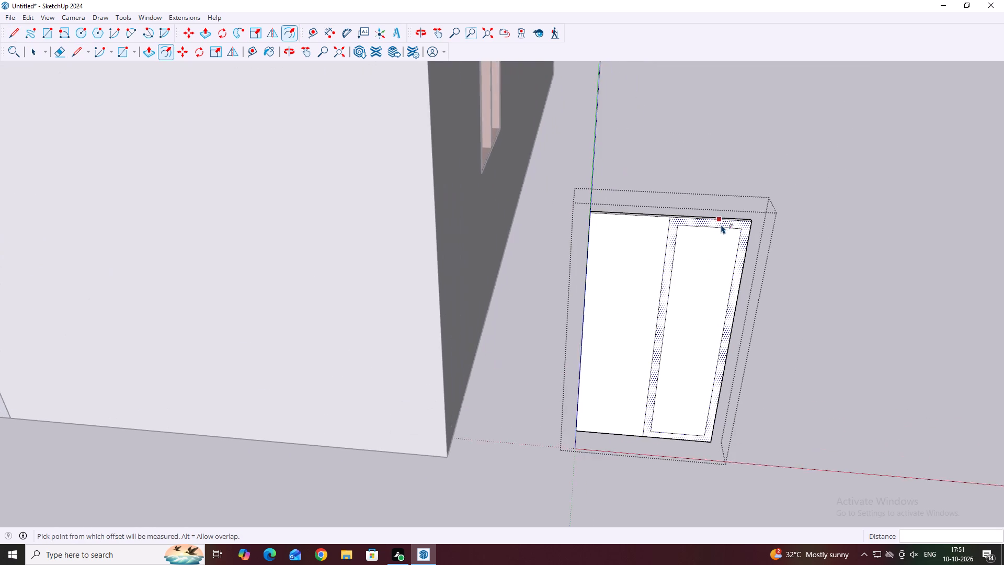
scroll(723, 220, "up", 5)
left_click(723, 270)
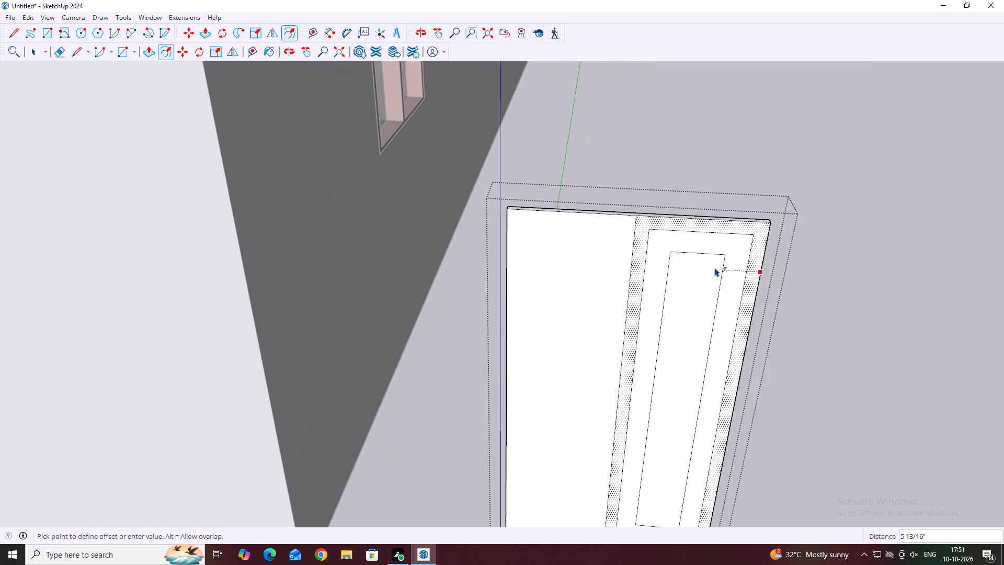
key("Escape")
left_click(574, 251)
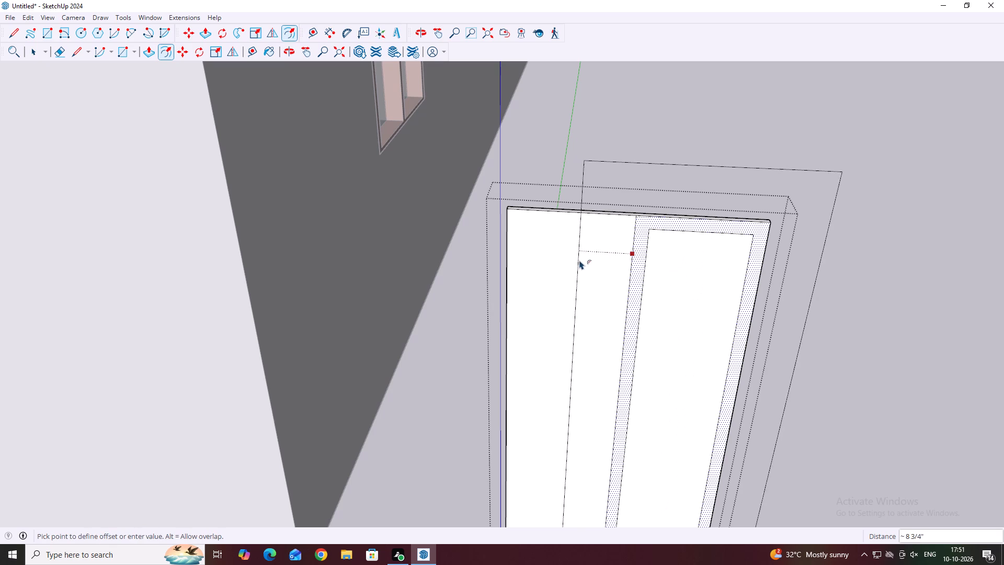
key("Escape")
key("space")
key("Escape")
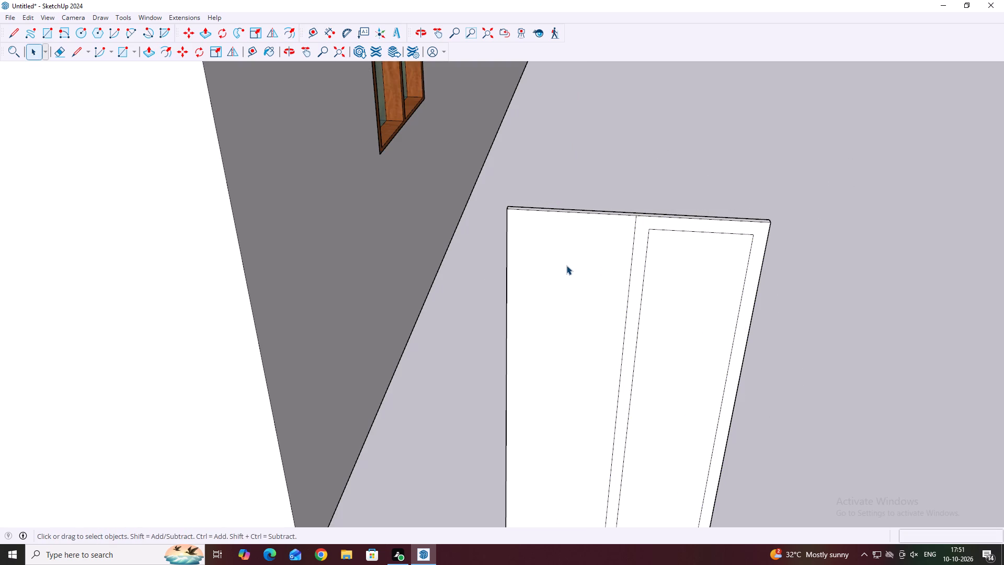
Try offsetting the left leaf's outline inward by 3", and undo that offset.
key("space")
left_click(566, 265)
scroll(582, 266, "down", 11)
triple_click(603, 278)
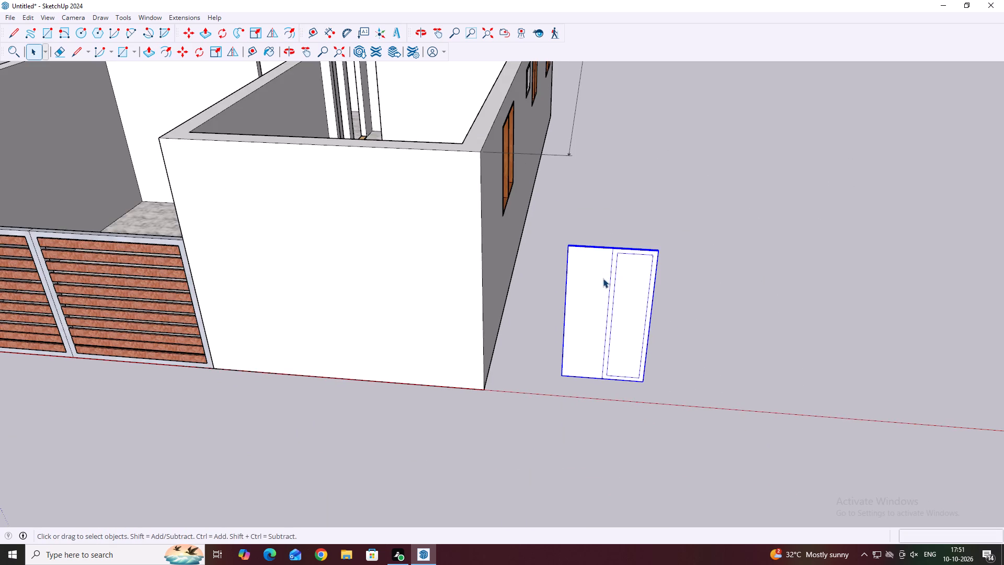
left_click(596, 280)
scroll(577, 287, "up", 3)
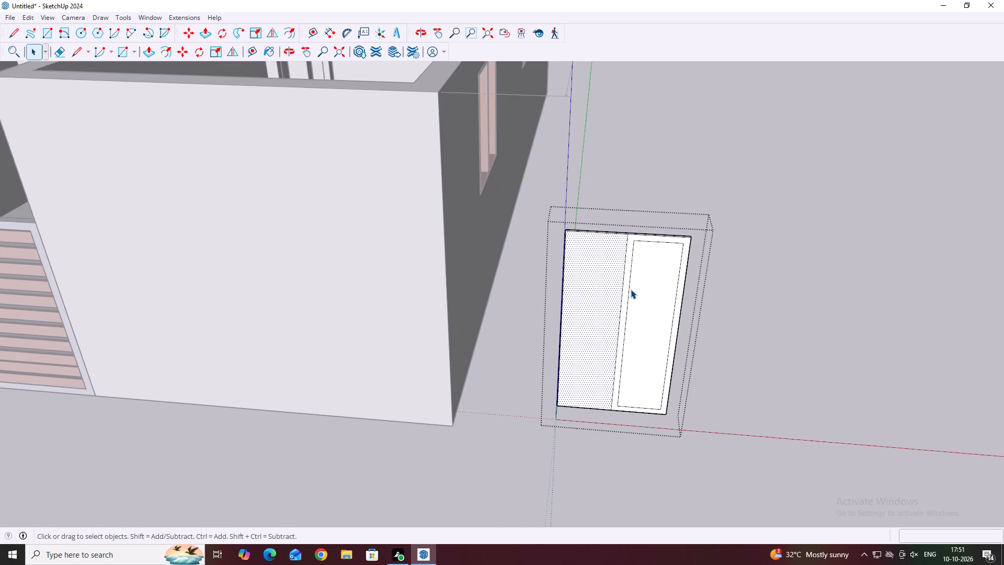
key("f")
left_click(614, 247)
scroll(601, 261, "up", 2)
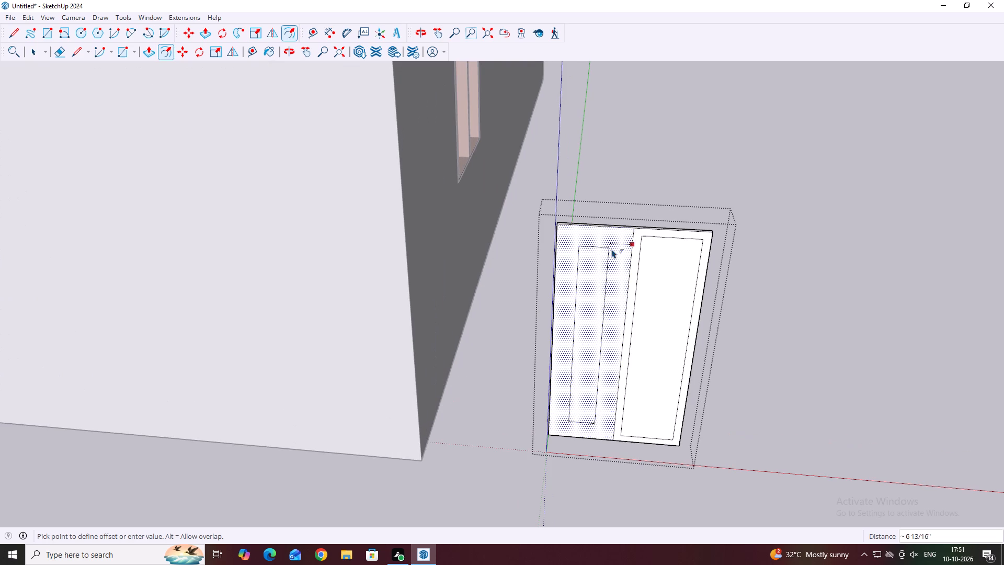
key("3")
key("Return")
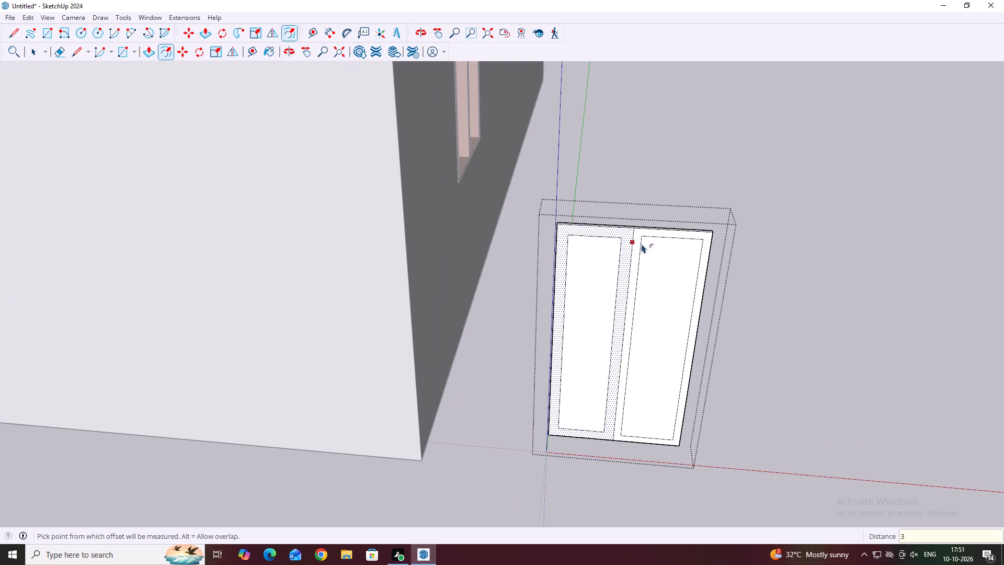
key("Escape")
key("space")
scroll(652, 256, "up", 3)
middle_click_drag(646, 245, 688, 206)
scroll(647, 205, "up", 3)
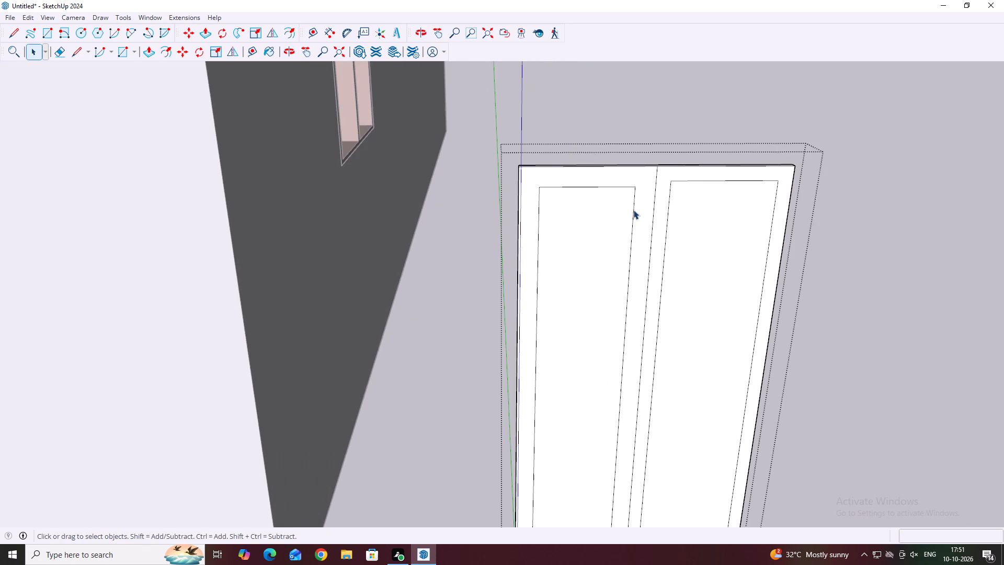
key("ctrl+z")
Offset the left leaf's outline inward by 2" to form its inset frame.
left_click(640, 187)
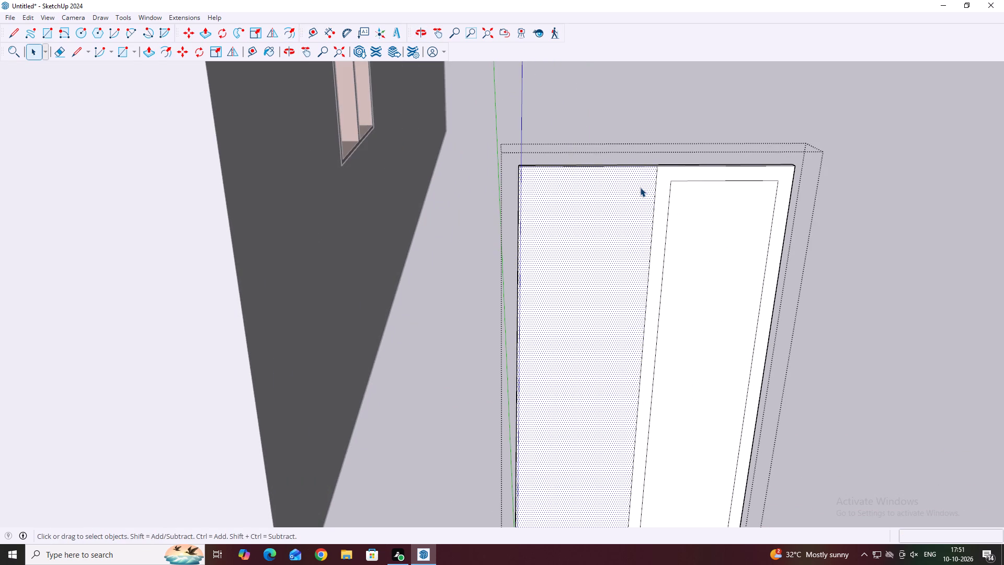
key("f")
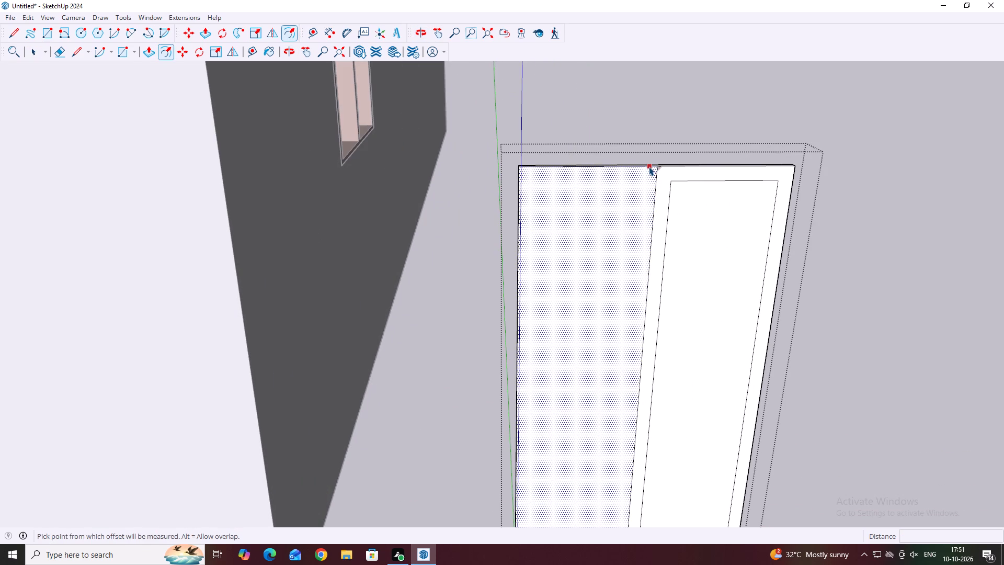
left_click(649, 166)
key("2")
key("Return")
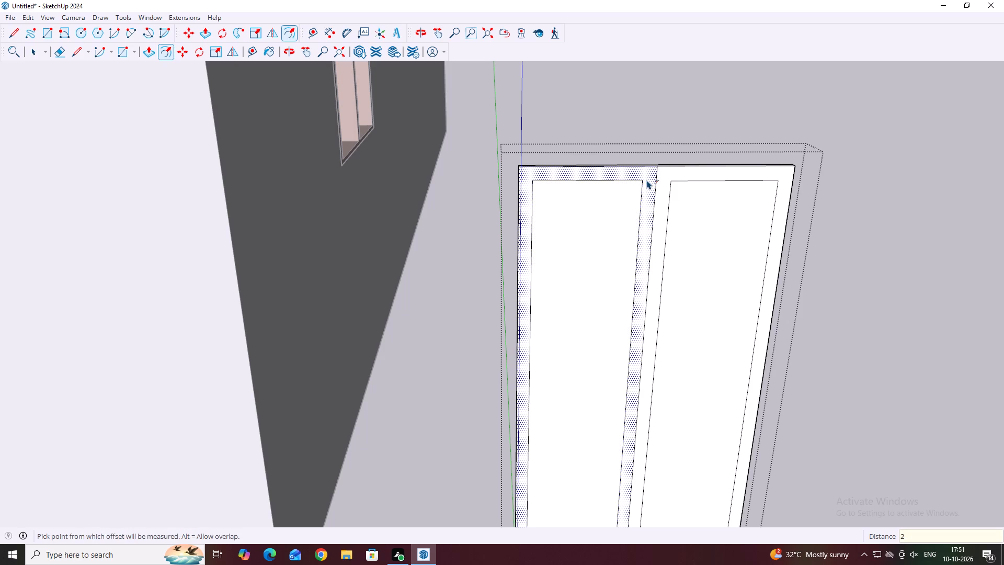
key("space")
left_click_drag(885, 326, 877, 323)
Push/Pull the right leaf's frame face outward by 3".
scroll(720, 201, "down", 3)
middle_click_drag(757, 206, 756, 207)
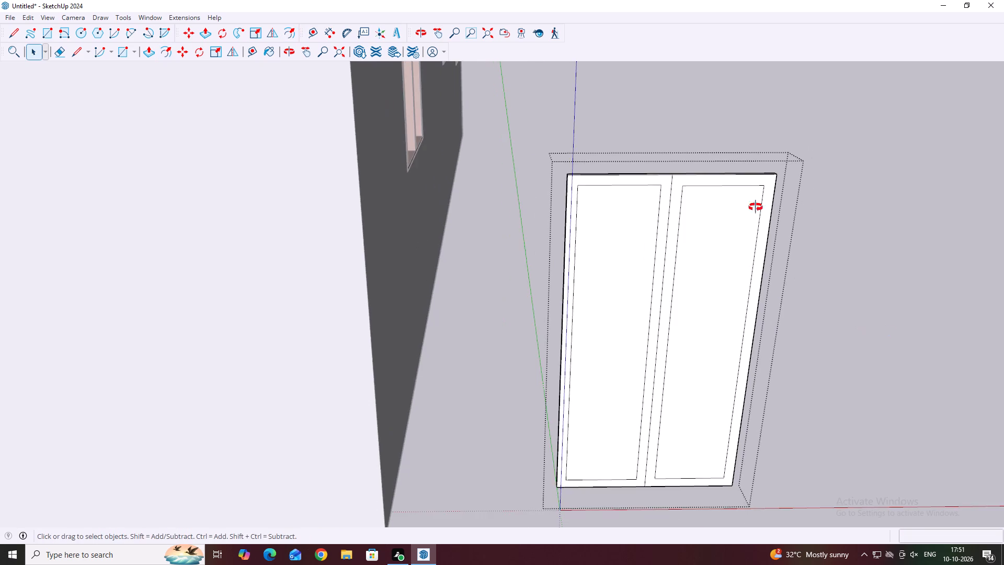
middle_click_drag(756, 207, 715, 276)
scroll(712, 266, "up", 4)
left_click(763, 264)
middle_click_drag(766, 266, 732, 230)
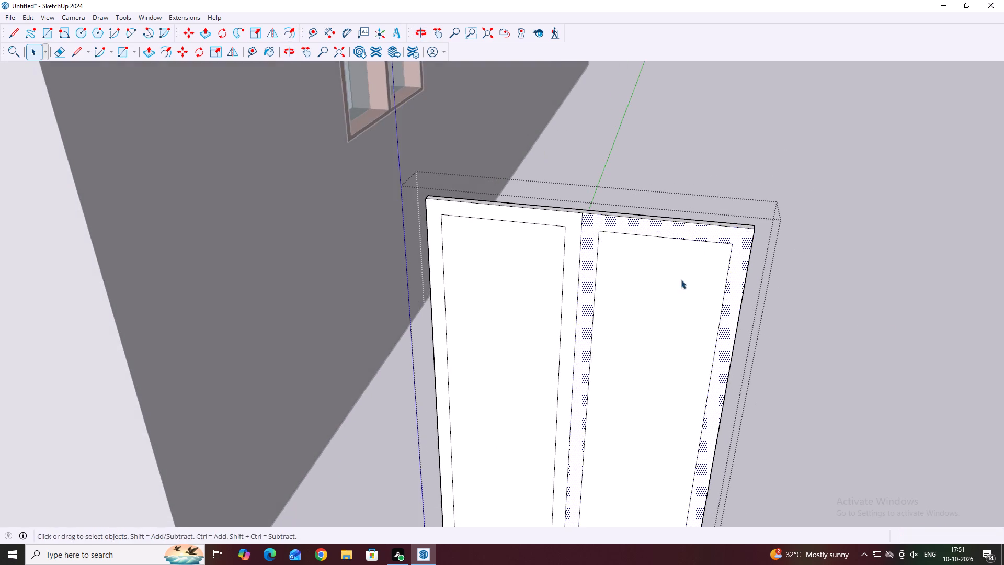
middle_click_drag(665, 285, 703, 307)
left_click(700, 297)
scroll(703, 291, "down", 4)
middle_click_drag(746, 286, 770, 342)
scroll(756, 323, "up", 4)
middle_click_drag(768, 306, 774, 330)
scroll(775, 331, "down", 1)
scroll(775, 331, "up", 3)
scroll(674, 312, "down", 2)
left_click(735, 323)
key("p")
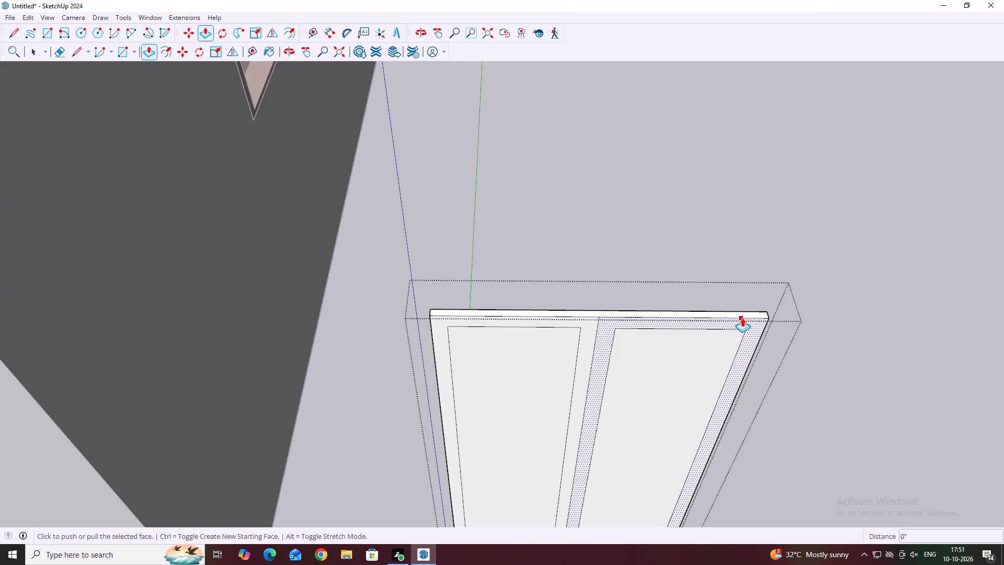
left_click(742, 317)
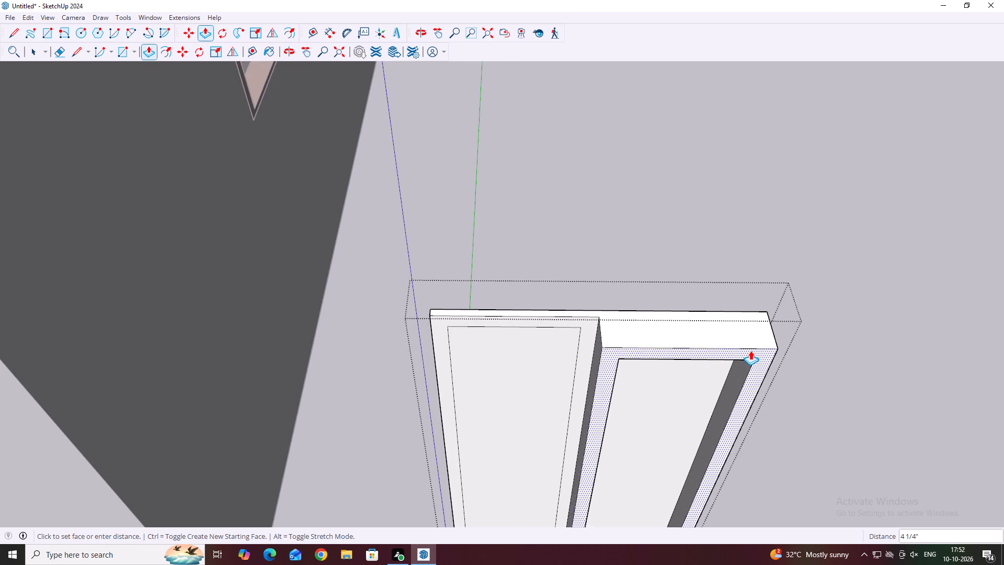
scroll(752, 356, "down", 1)
middle_click_drag(758, 365, 741, 350)
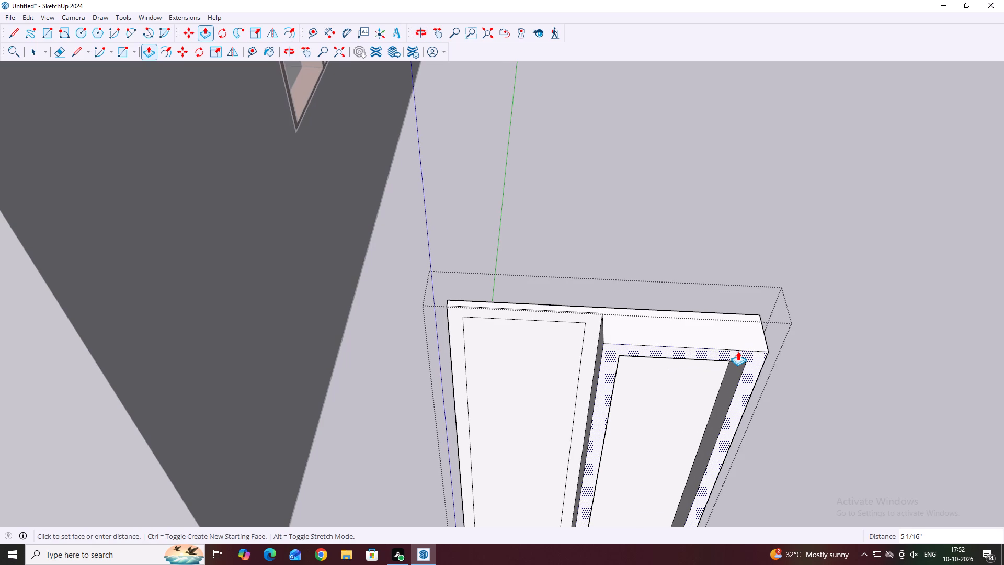
key("3")
type(".5")
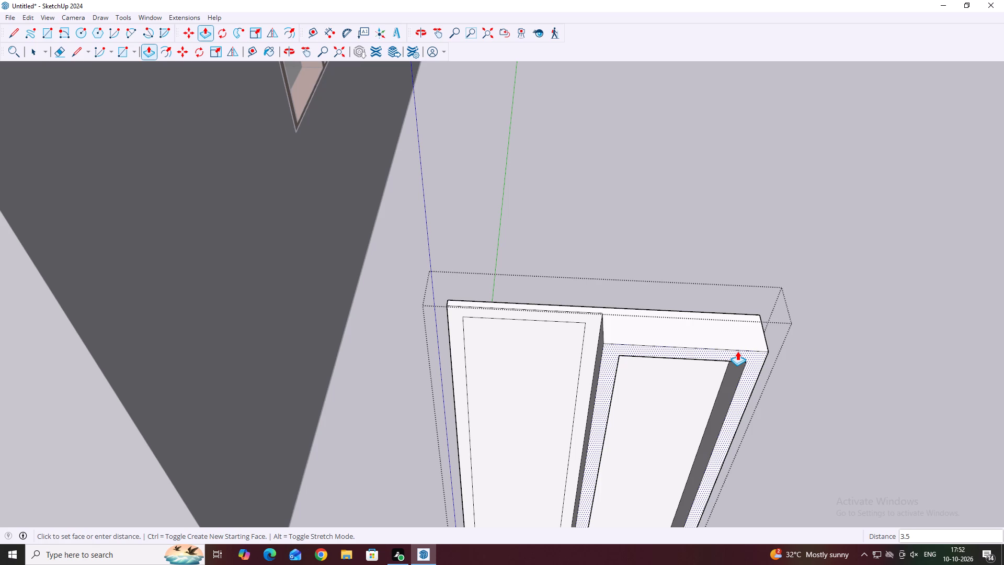
key("2")
key("BackSpace")
key("BackSpace")
key("BackSpace")
key("Return")
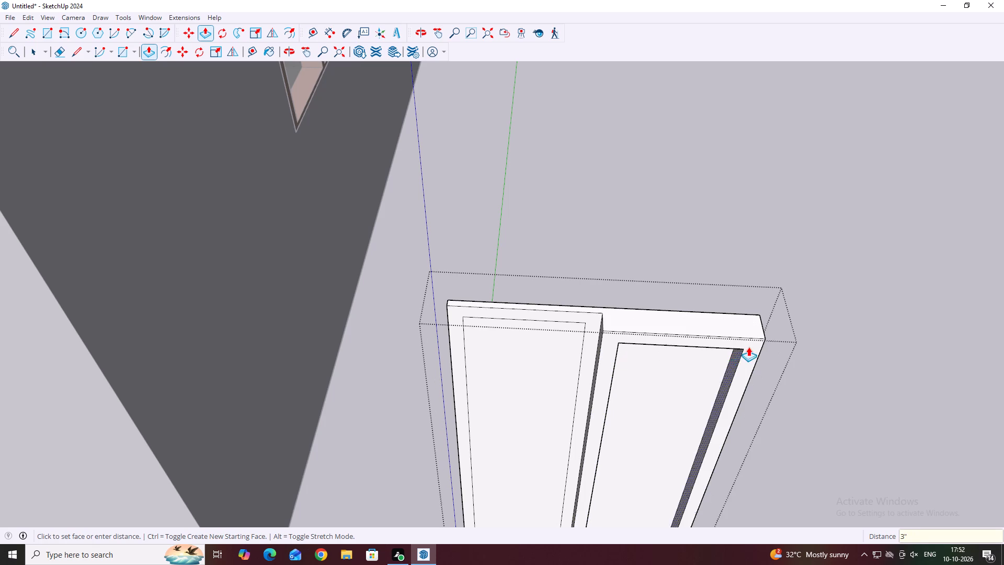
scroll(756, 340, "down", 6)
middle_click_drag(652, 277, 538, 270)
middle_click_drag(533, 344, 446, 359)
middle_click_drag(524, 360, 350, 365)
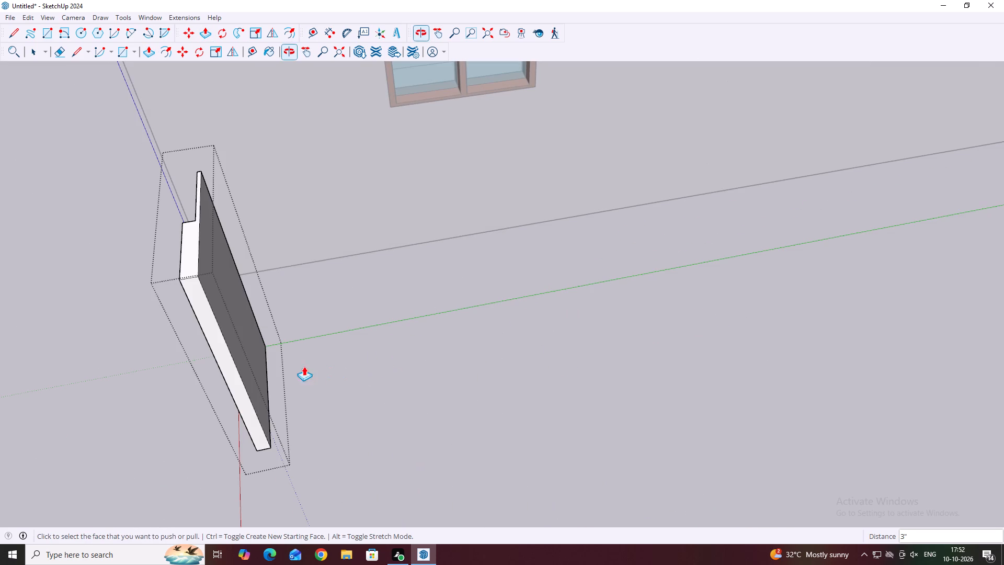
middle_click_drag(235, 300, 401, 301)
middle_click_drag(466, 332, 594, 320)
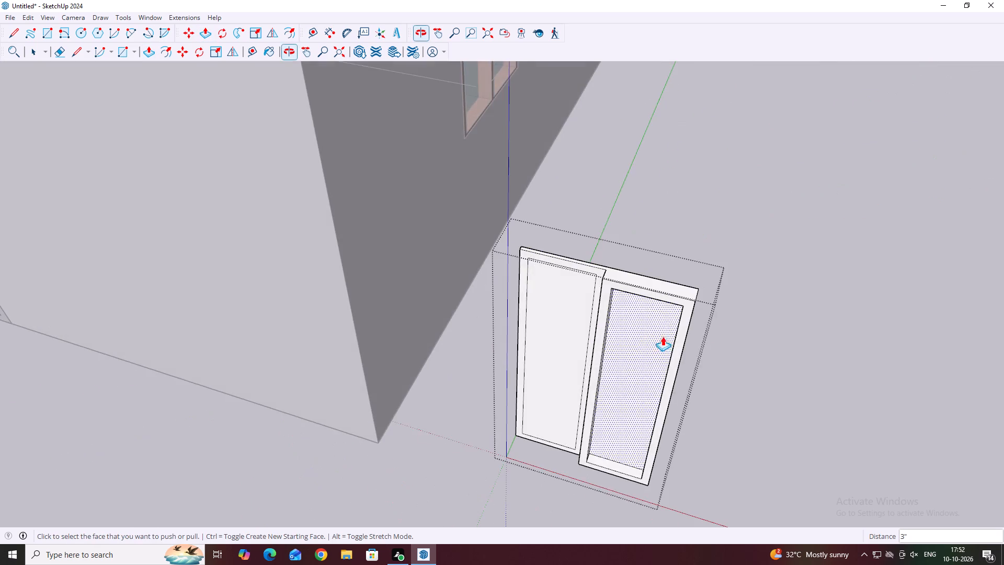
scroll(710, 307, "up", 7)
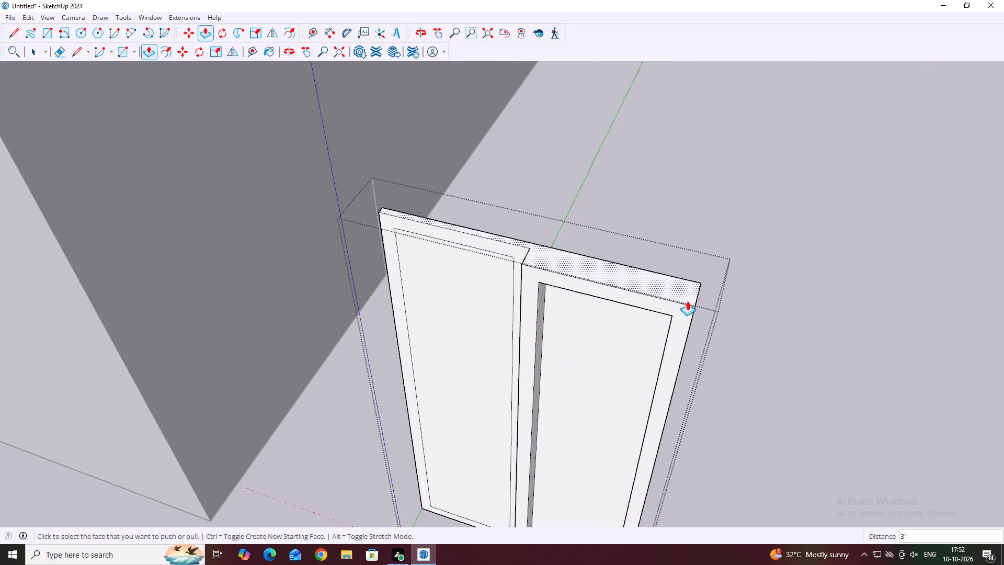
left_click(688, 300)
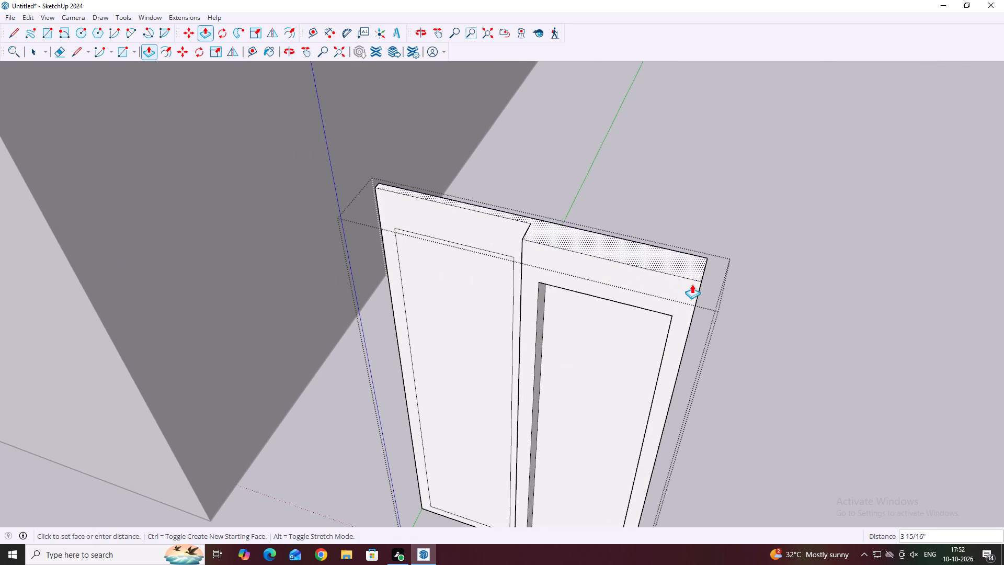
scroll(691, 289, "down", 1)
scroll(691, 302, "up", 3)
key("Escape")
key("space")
Move the right leaf's inner panel face about 2" forward inside its raised frame.
left_click(683, 311)
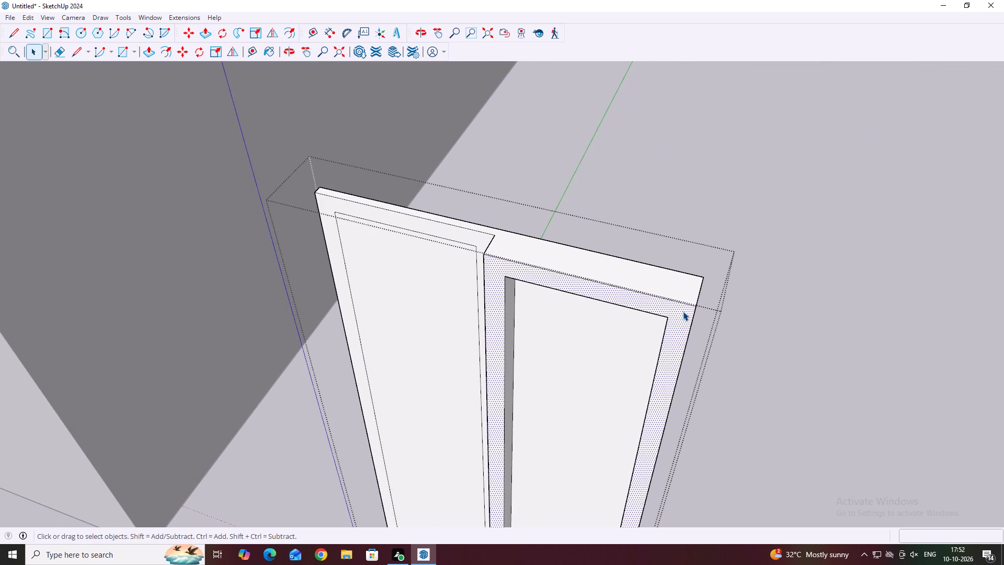
scroll(686, 307, "down", 4)
middle_click_drag(673, 311, 700, 298)
scroll(700, 298, "down", 1)
scroll(640, 325, "up", 1)
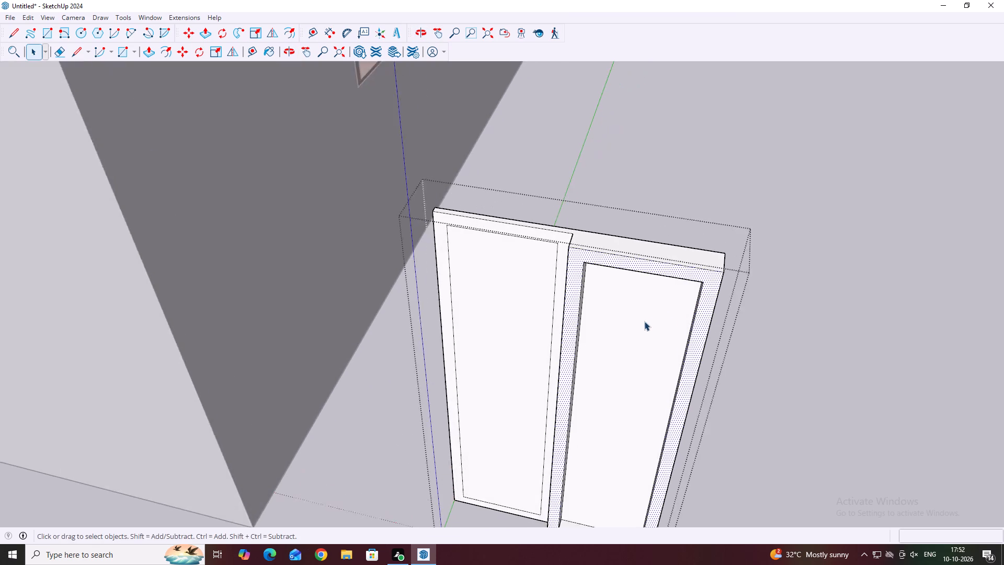
scroll(644, 321, "up", 1)
left_click(650, 311)
middle_click_drag(641, 310, 704, 290)
middle_click_drag(688, 383, 699, 327)
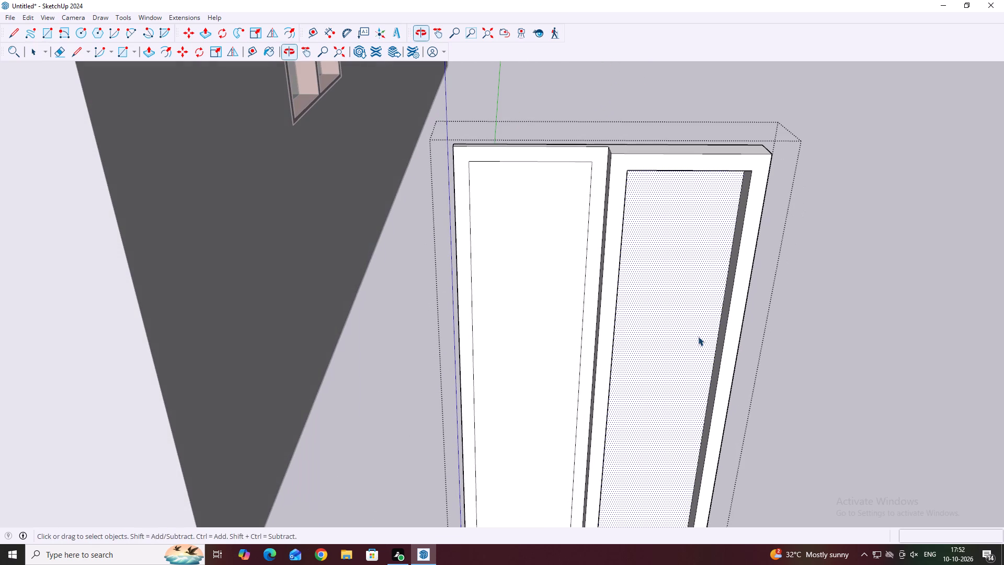
key("m")
scroll(704, 415, "up", 4)
scroll(711, 383, "down", 10)
scroll(684, 479, "up", 2)
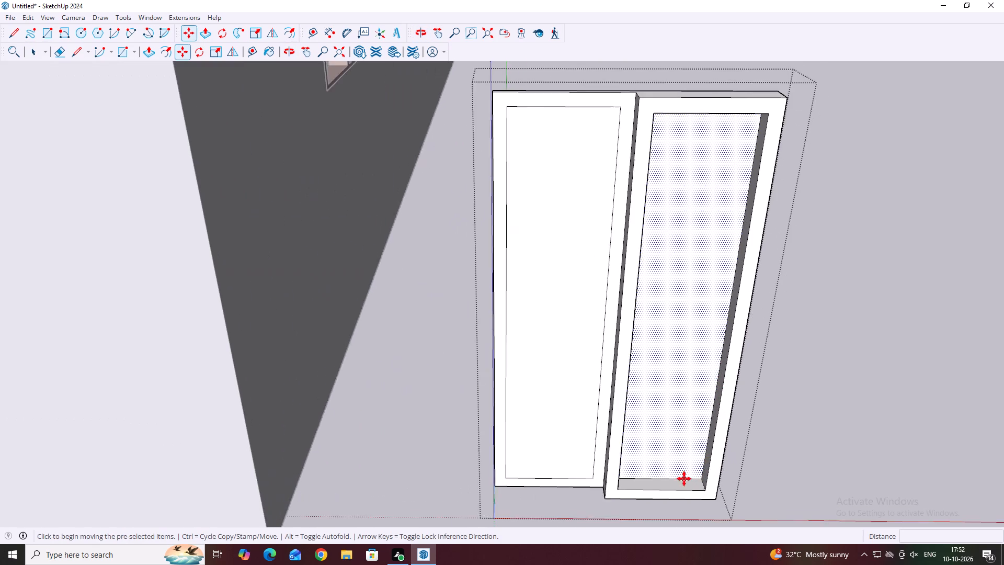
scroll(684, 479, "up", 4)
left_click(701, 475)
scroll(703, 483, "up", 2)
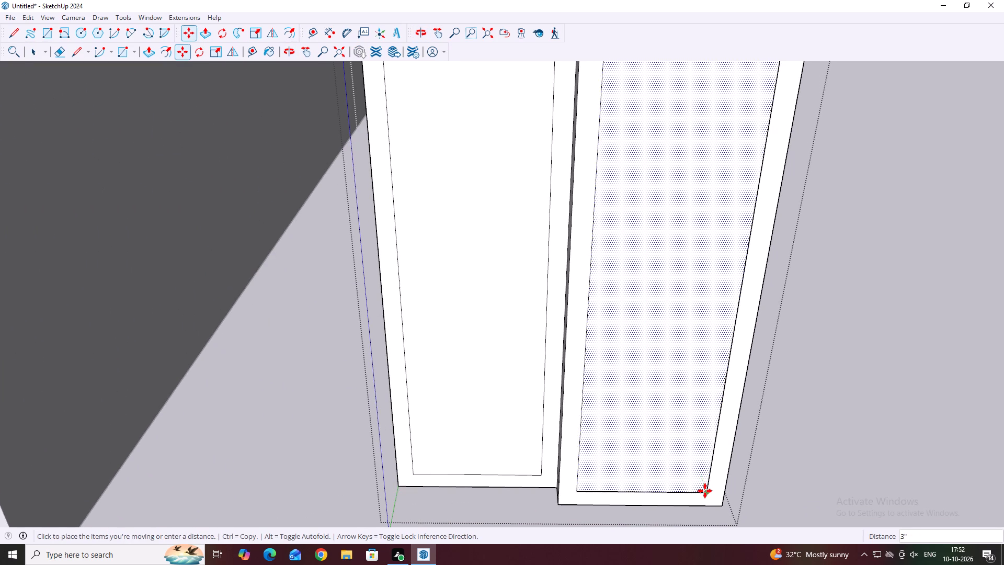
scroll(704, 483, "up", 8)
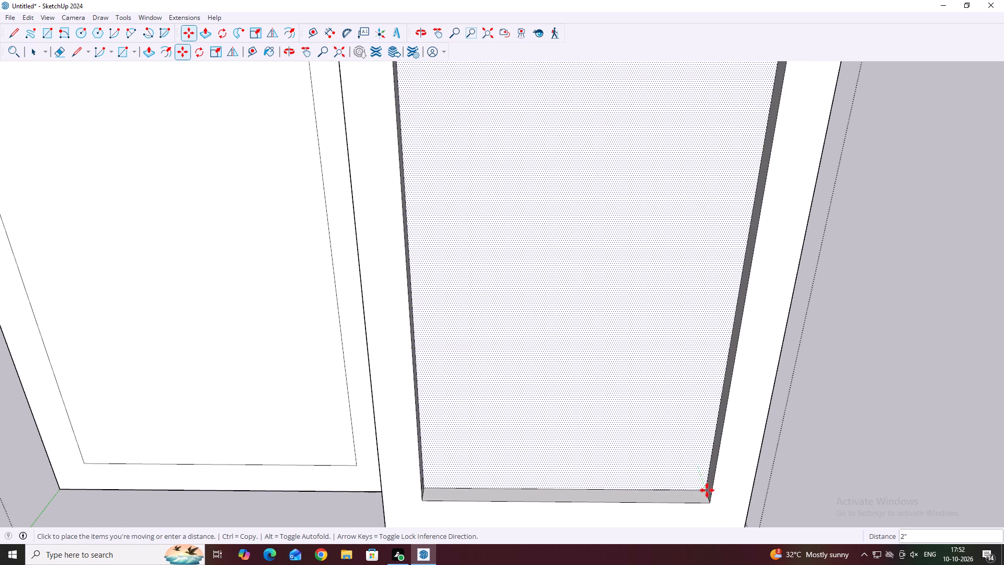
left_click(707, 491)
scroll(705, 454, "down", 20)
scroll(705, 454, "down", 2)
key("space")
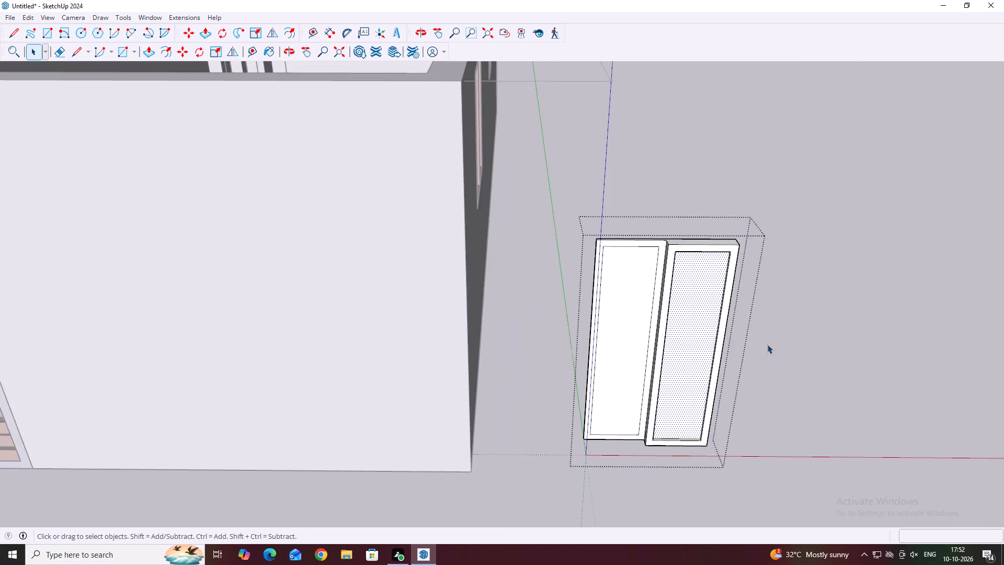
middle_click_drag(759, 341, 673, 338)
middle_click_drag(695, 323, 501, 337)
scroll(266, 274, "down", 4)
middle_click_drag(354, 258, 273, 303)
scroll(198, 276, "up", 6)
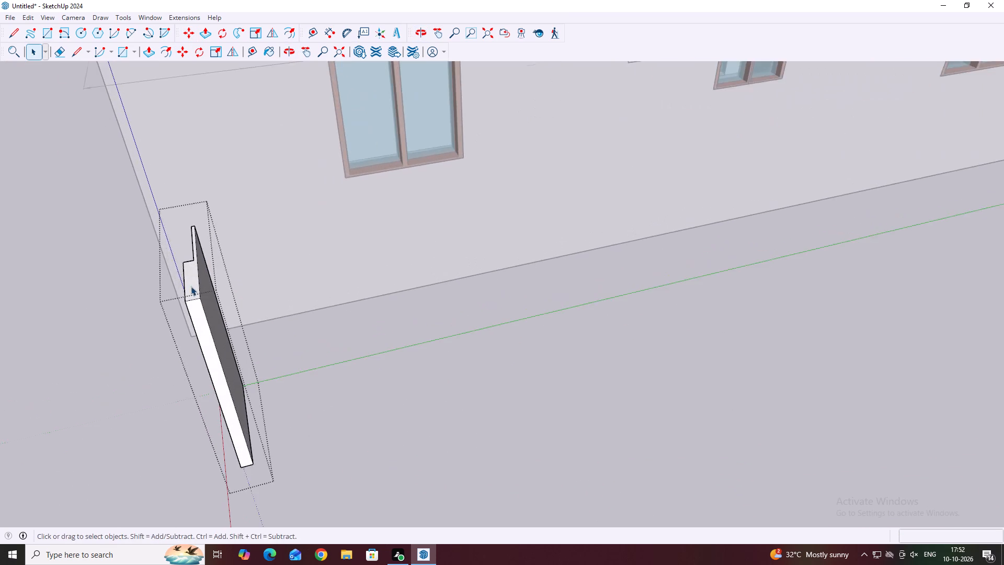
Undo the forward move of the right leaf's inner panel and the extrusion of its frame.
middle_click_drag(203, 312, 588, 296)
scroll(819, 285, "up", 4)
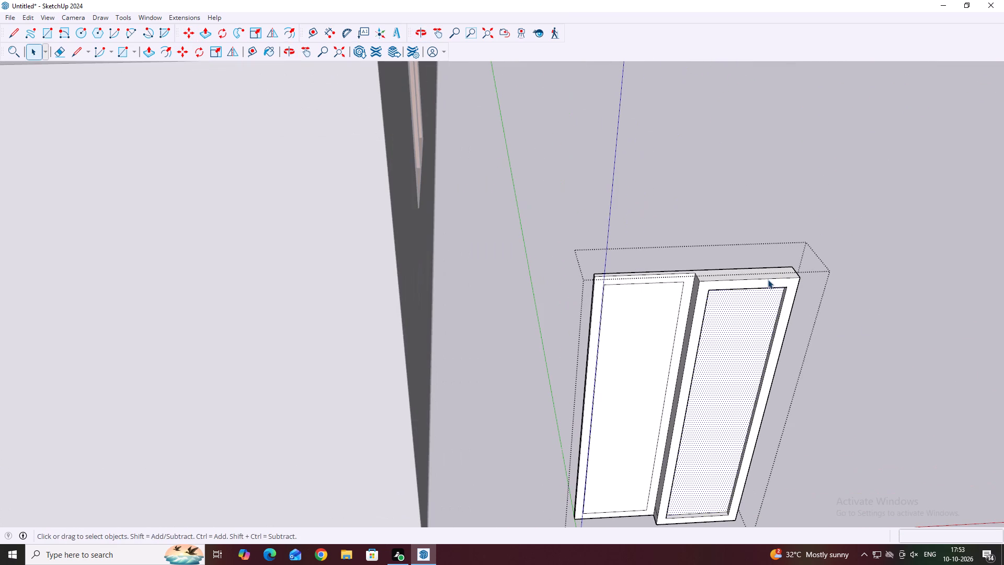
key("ctrl+z")
key("ctrl+z")
scroll(697, 292, "up", 4)
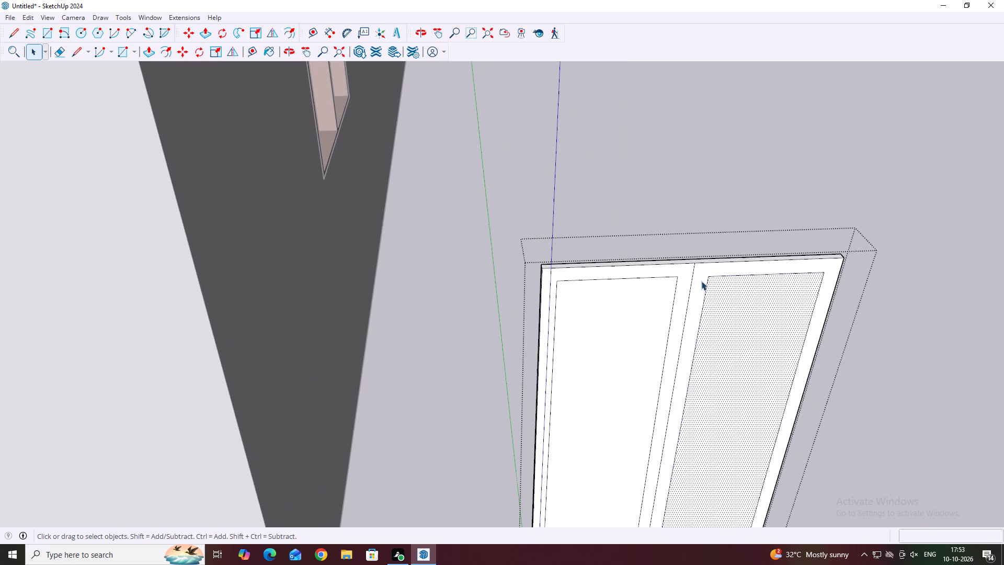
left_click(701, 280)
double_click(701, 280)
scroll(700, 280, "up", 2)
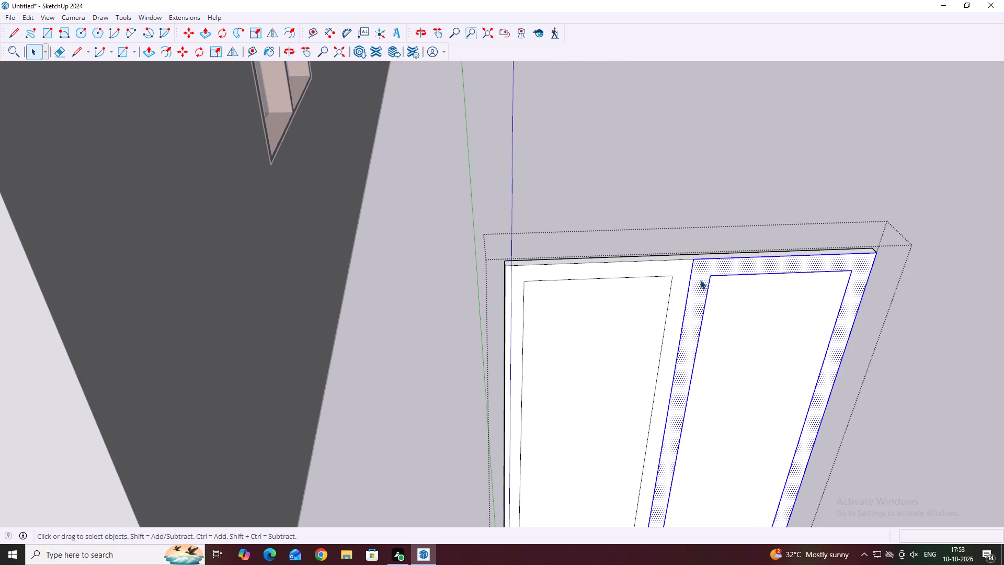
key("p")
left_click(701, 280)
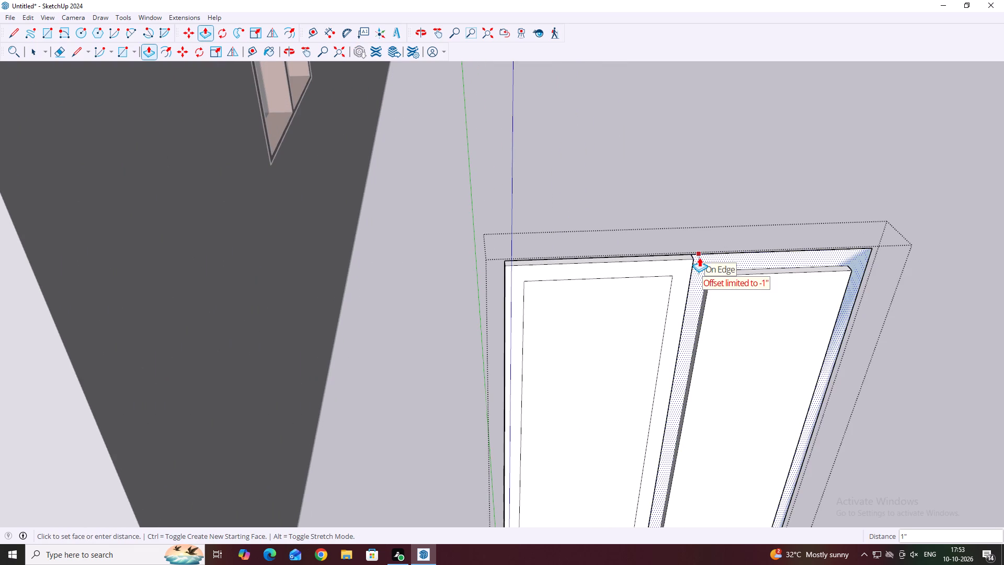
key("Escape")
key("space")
Delete the inner panel faces of both door leaves, leaving open frames.
left_click(728, 288)
middle_click_drag(744, 311, 744, 310)
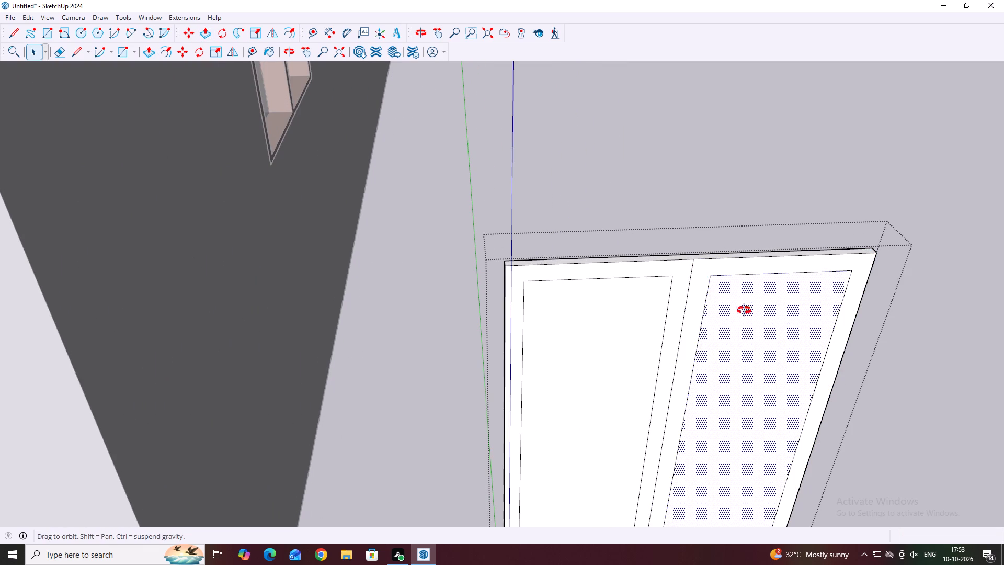
middle_click_drag(744, 310, 734, 270)
scroll(734, 270, "down", 8)
key("Delete")
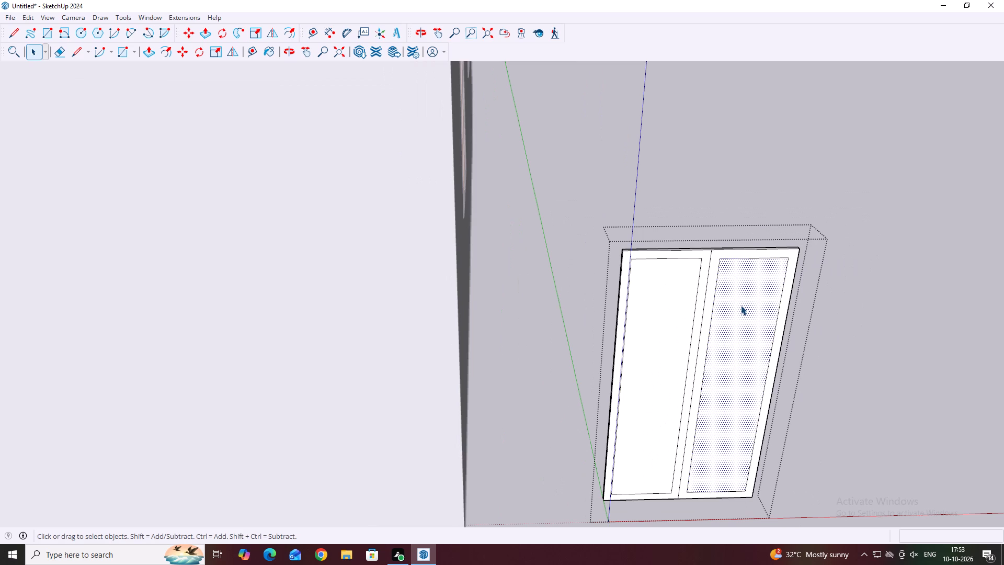
left_click(671, 307)
key("Delete")
left_click(765, 314)
key("Delete")
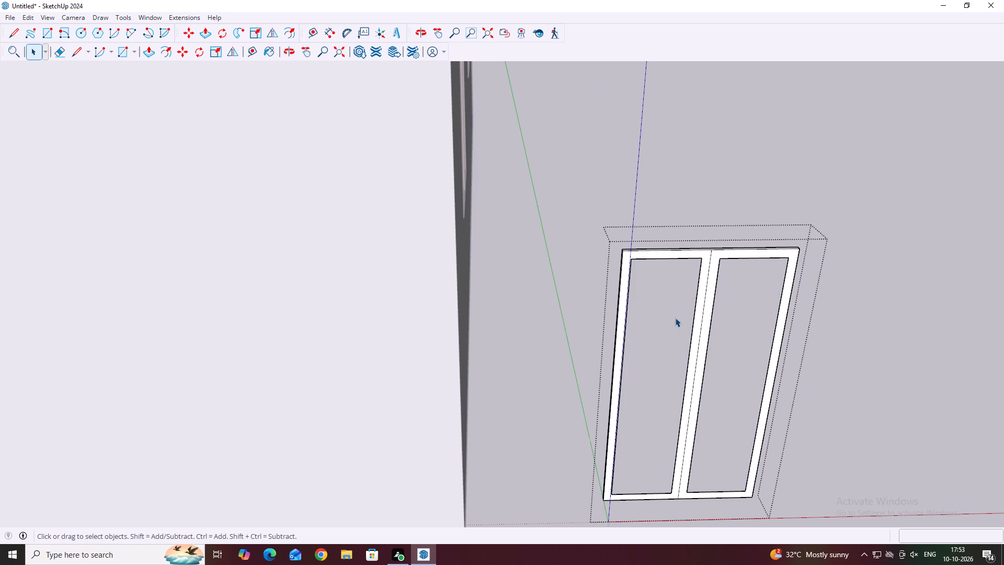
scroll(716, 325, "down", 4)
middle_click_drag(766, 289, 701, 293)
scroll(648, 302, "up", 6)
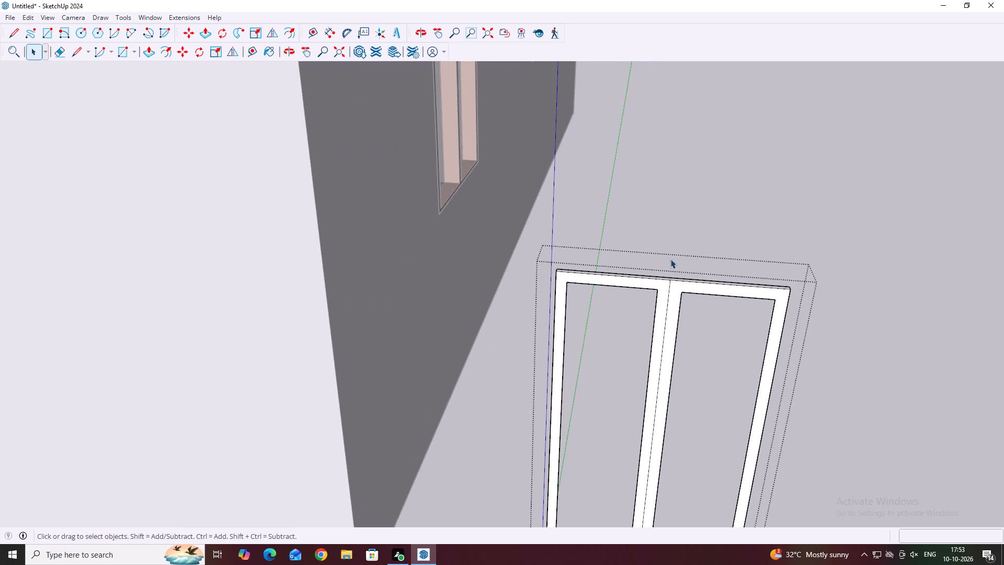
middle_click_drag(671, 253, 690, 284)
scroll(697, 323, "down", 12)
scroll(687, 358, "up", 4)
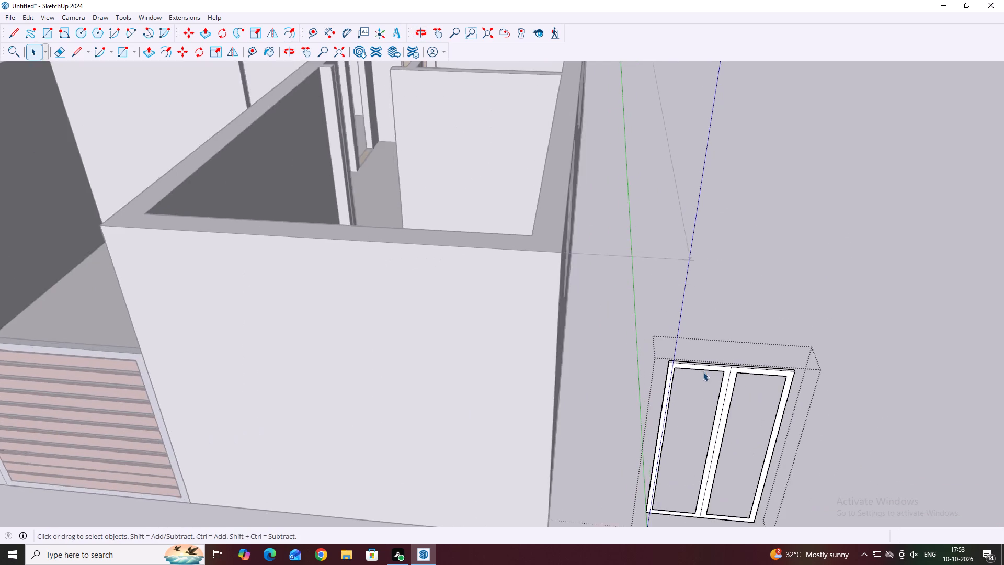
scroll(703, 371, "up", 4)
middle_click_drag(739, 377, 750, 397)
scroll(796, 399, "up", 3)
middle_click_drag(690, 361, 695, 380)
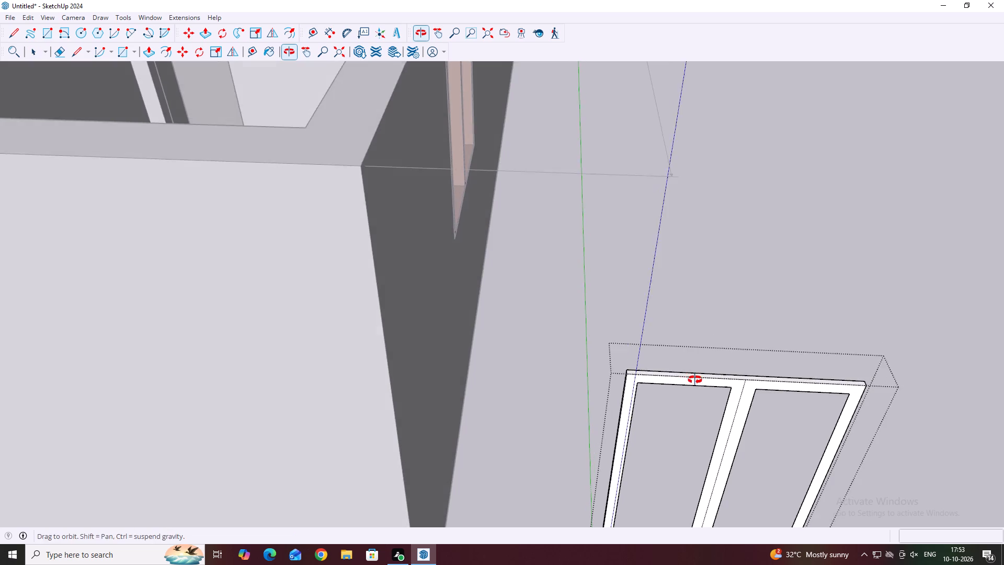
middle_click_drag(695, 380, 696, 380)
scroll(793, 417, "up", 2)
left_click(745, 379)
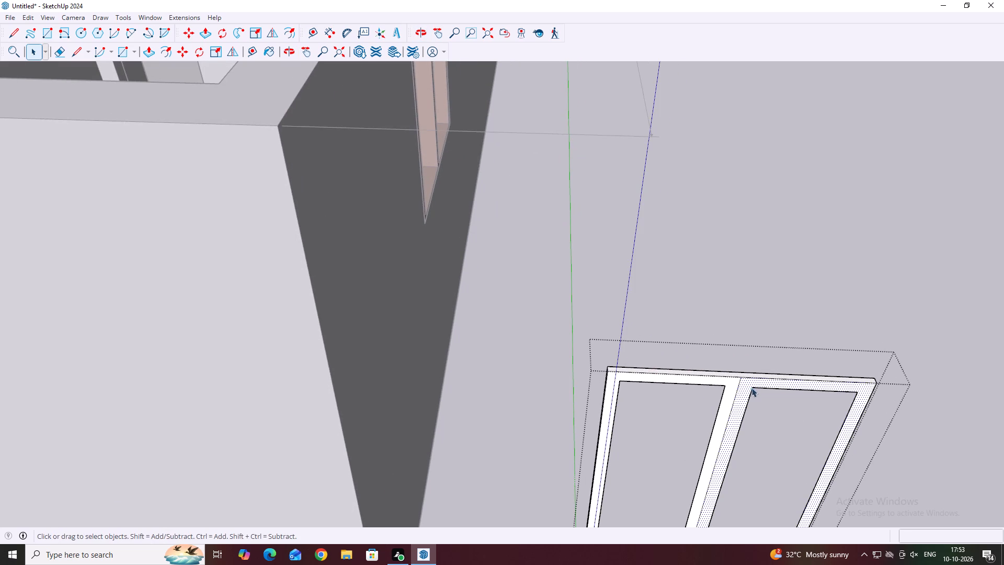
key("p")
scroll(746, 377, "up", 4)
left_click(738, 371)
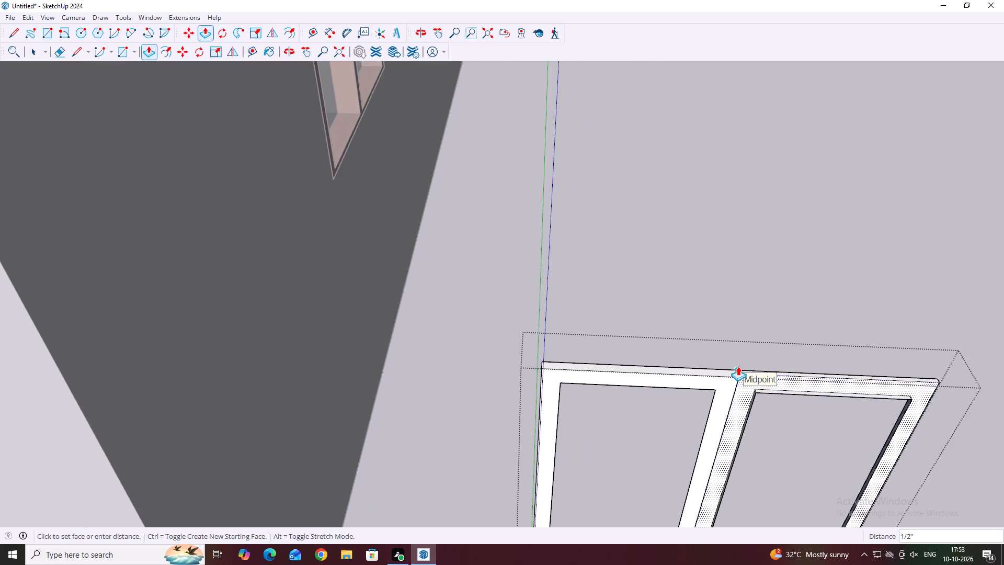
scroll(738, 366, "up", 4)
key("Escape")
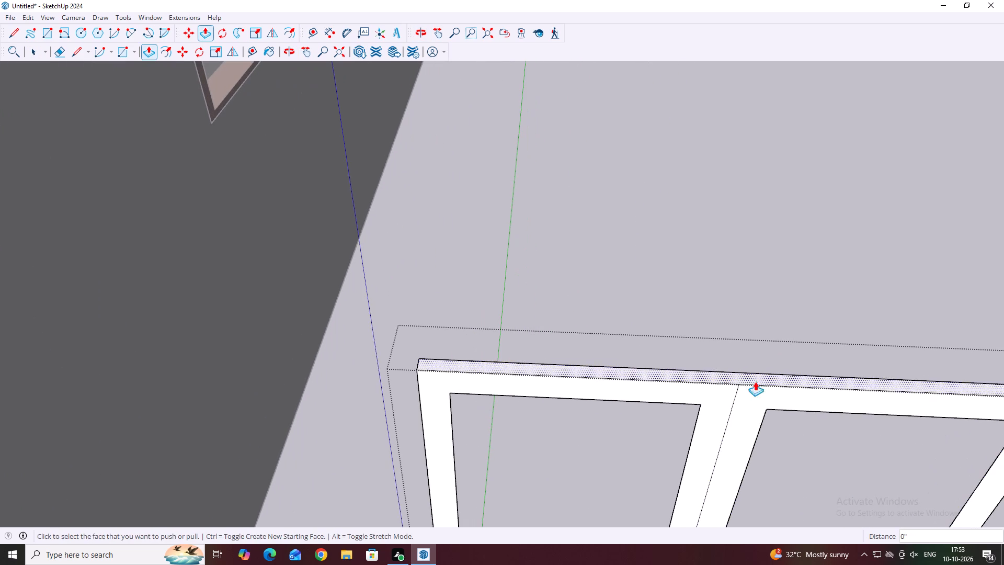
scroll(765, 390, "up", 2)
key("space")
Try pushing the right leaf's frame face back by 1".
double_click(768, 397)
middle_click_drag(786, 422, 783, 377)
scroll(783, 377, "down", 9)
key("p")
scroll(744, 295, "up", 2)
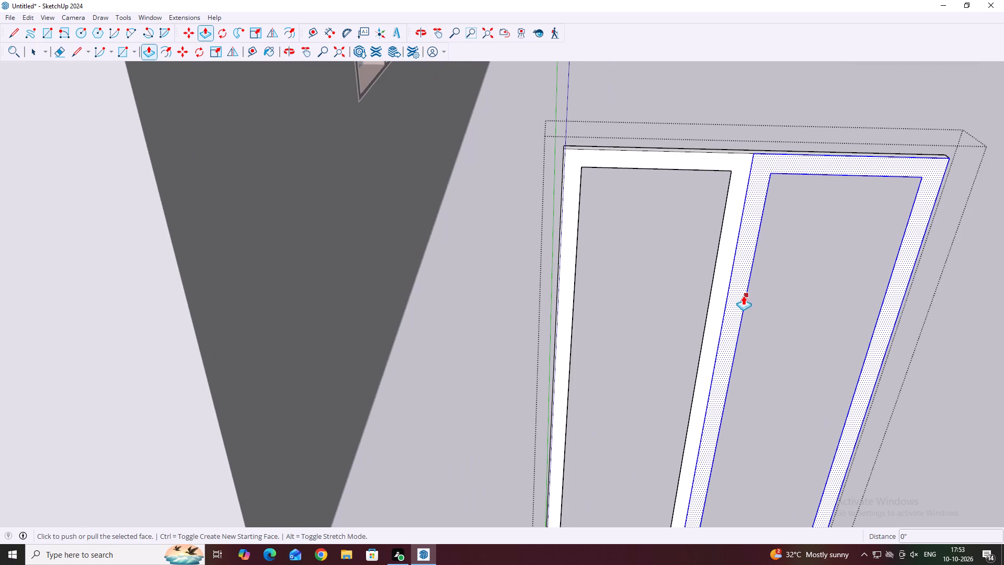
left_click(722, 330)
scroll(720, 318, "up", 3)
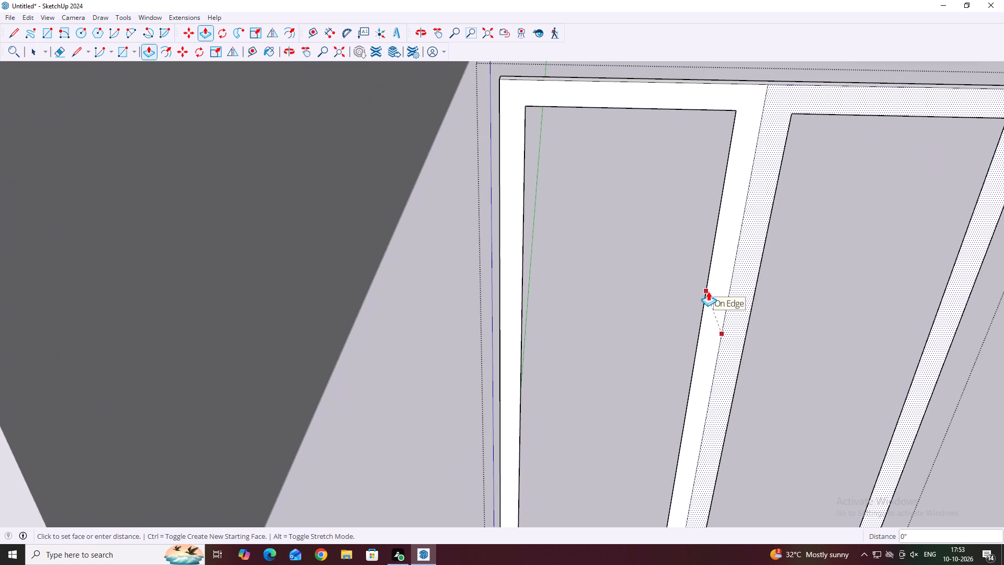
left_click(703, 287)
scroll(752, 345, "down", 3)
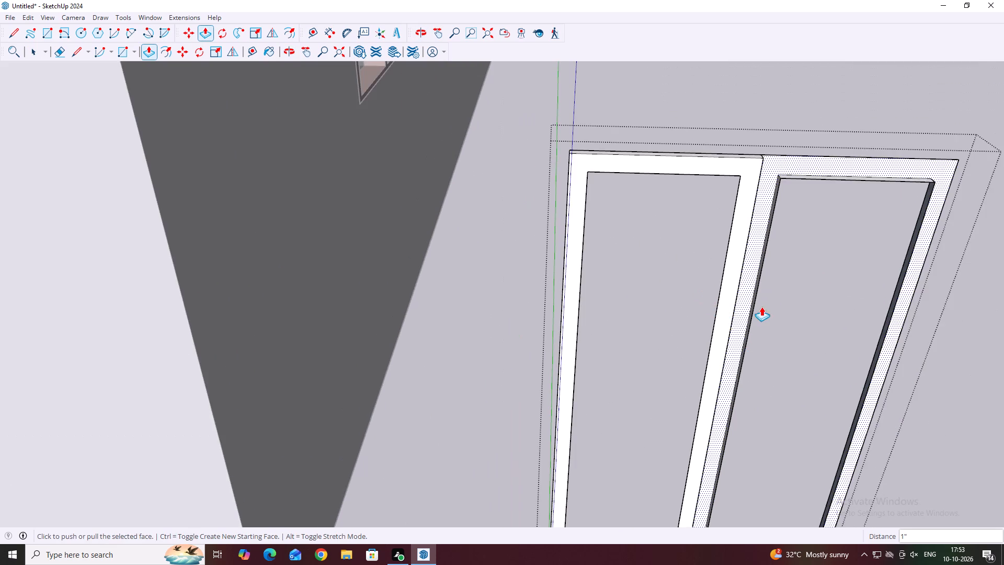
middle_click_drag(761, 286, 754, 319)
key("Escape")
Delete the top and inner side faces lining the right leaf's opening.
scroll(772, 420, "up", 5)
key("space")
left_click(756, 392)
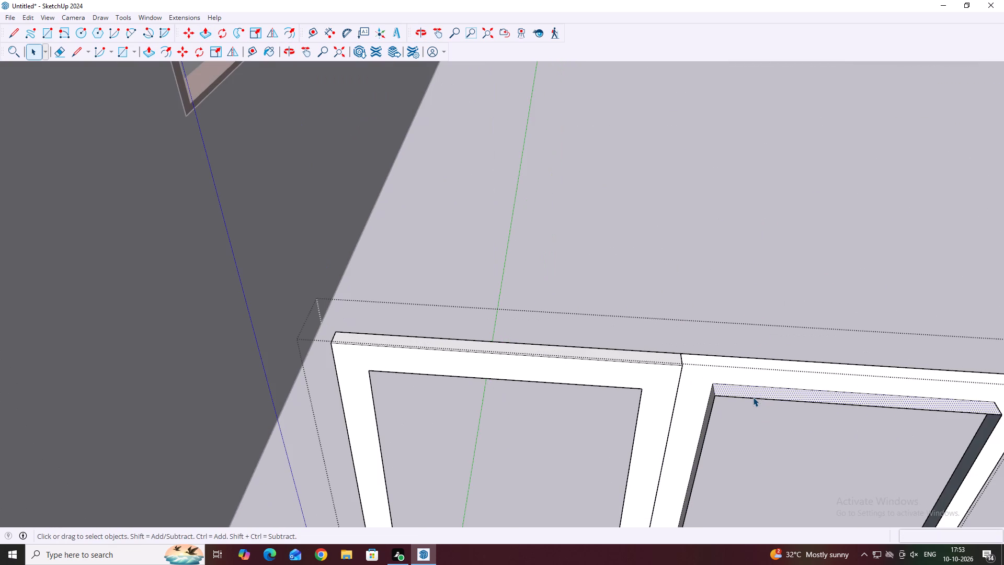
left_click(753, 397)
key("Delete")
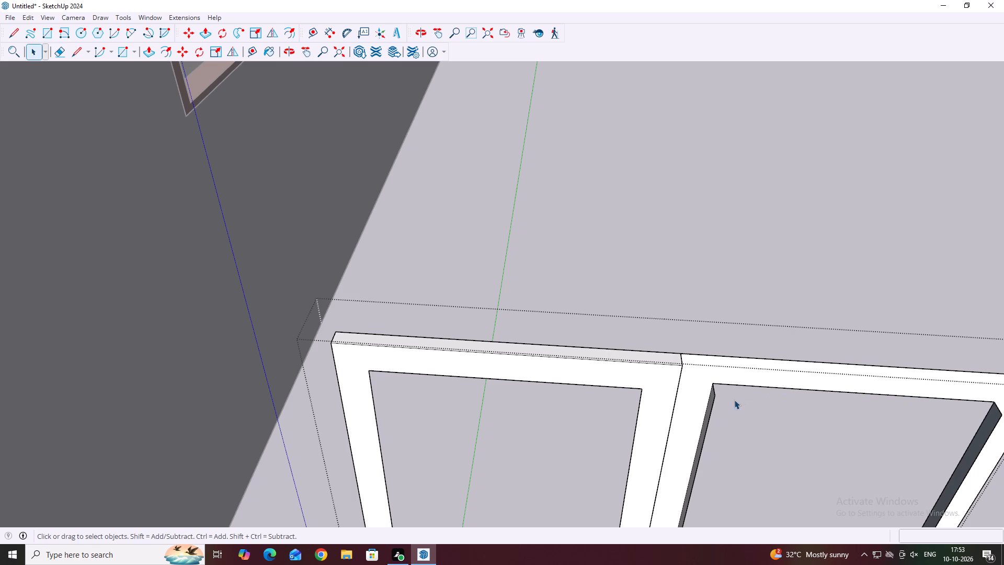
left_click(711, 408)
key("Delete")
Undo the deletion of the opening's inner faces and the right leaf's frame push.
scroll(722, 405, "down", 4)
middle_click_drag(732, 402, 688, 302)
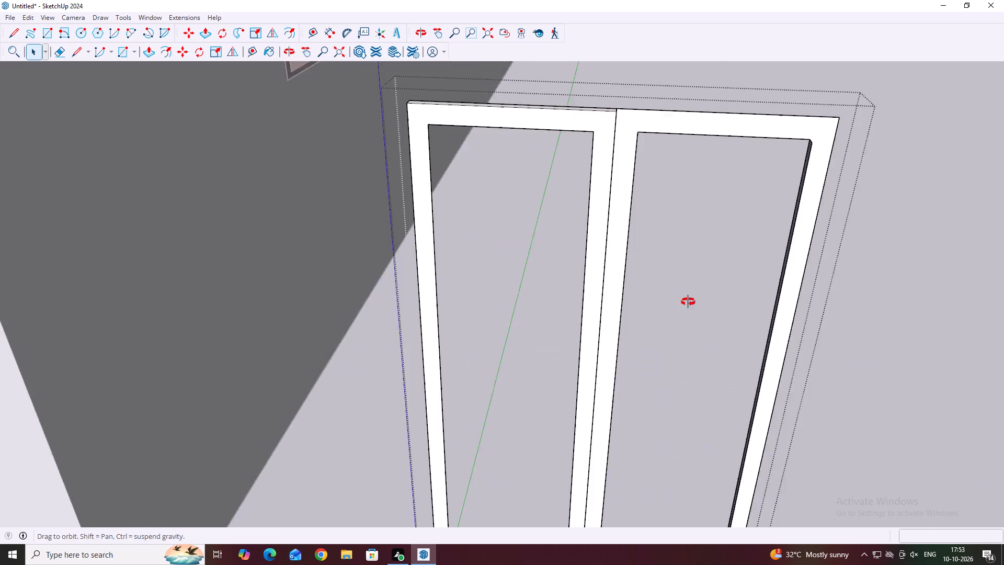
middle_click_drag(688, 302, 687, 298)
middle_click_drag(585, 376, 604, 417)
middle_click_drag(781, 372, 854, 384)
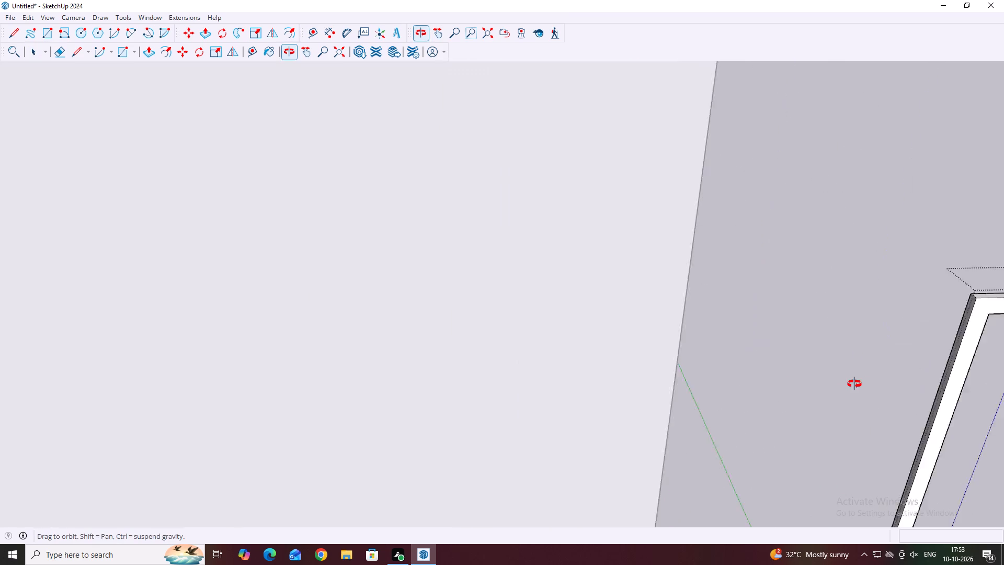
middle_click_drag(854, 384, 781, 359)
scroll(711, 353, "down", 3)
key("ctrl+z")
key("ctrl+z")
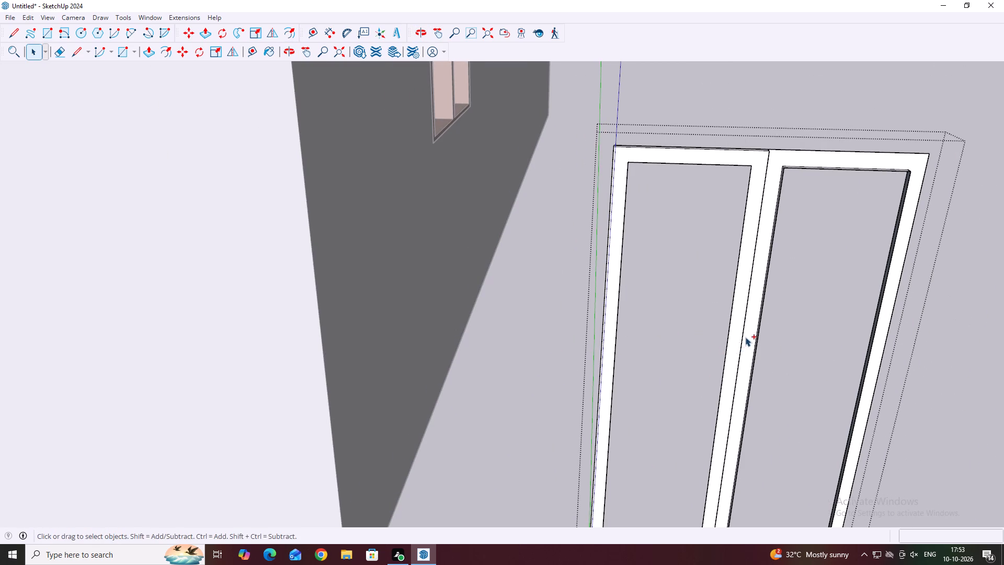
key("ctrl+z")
Push/Pull the right leaf's frame face outward by 8".
scroll(722, 293, "down", 3)
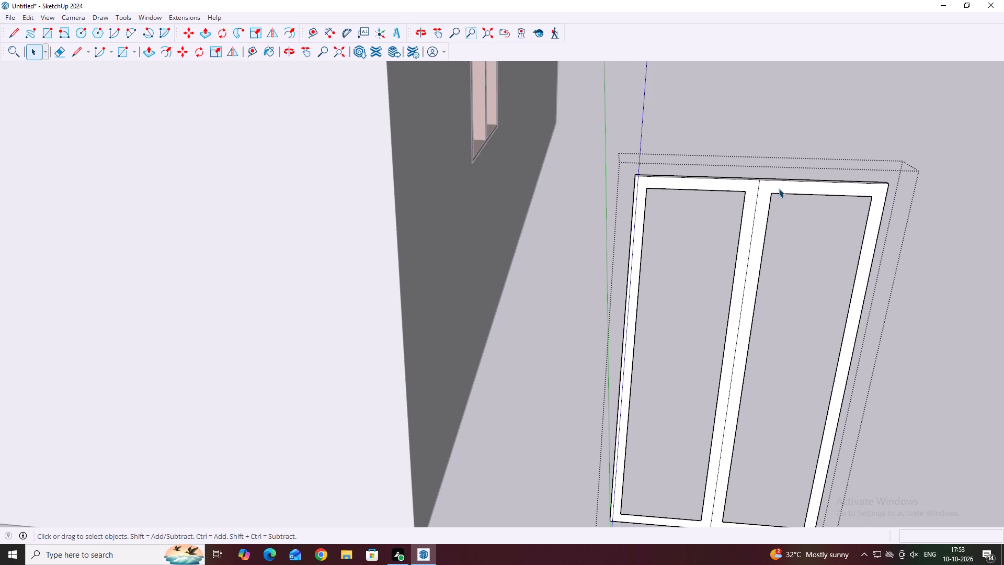
left_click(779, 188)
key("p")
left_click(779, 184)
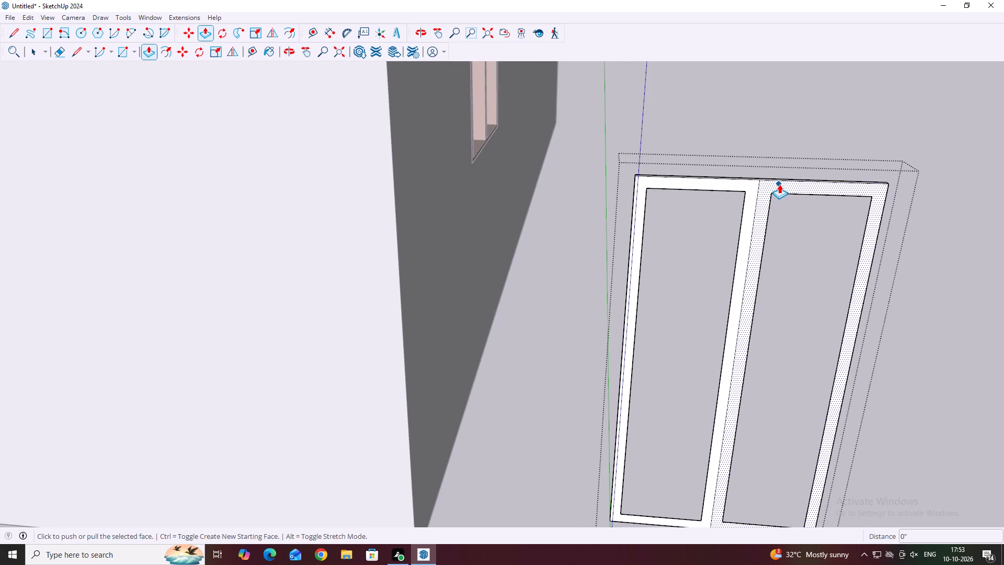
key("8")
key("Return")
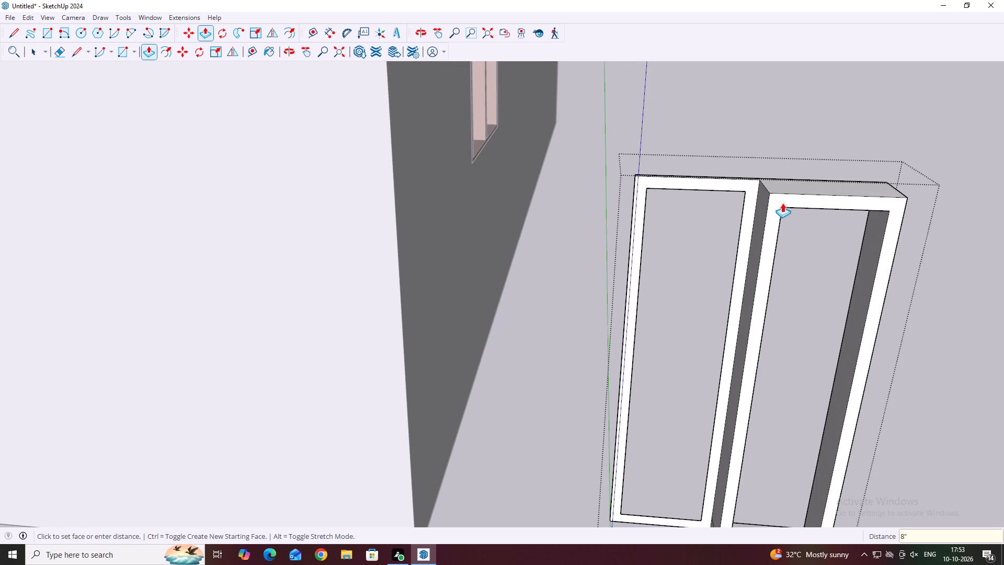
Push/Pull the left leaf's frame face outward by about 7 13/16", close to the right leaf's front.
scroll(736, 173, "up", 2)
left_click(752, 185)
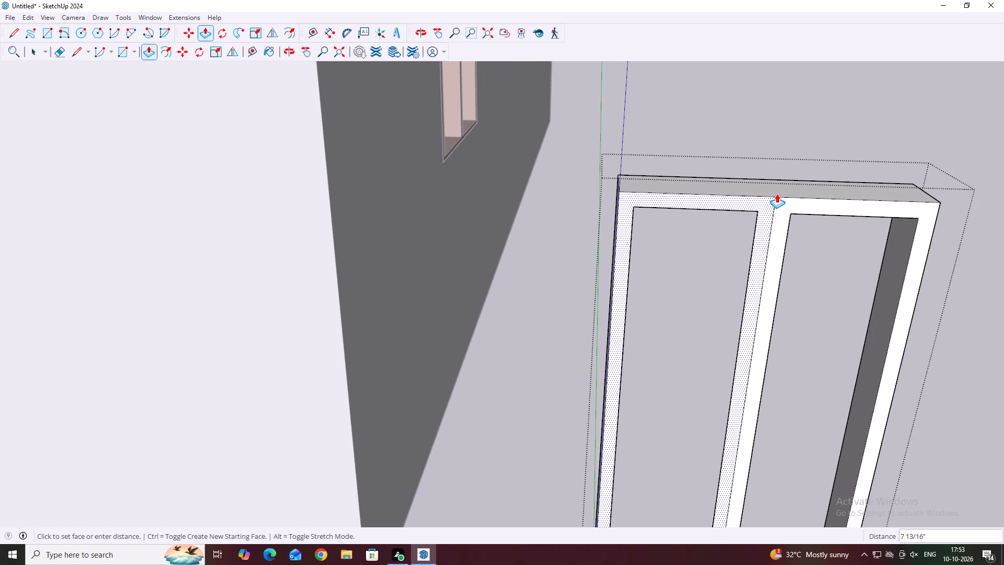
scroll(778, 193, "up", 5)
left_click(775, 193)
key("space")
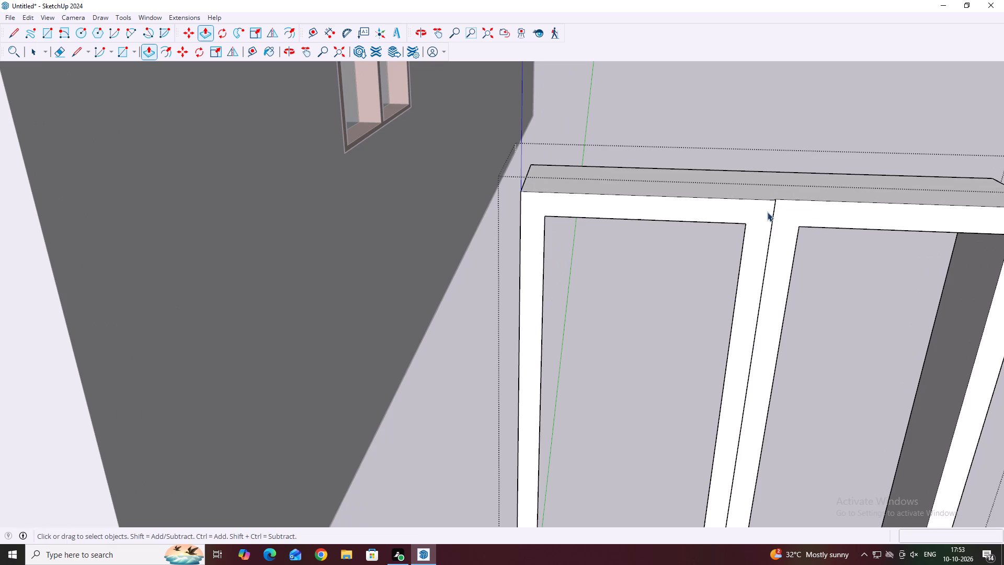
Push/Pull the left leaf's frame face a further 1/4" or so, flush with the right leaf's frame.
scroll(770, 205, "up", 13)
left_click(779, 220)
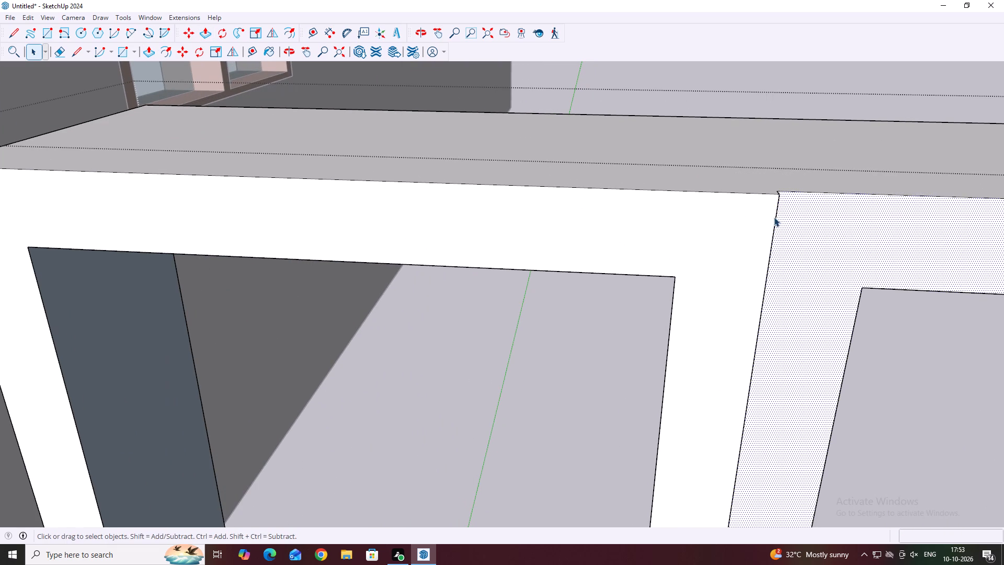
left_click(769, 217)
key("p")
scroll(772, 193, "up", 4)
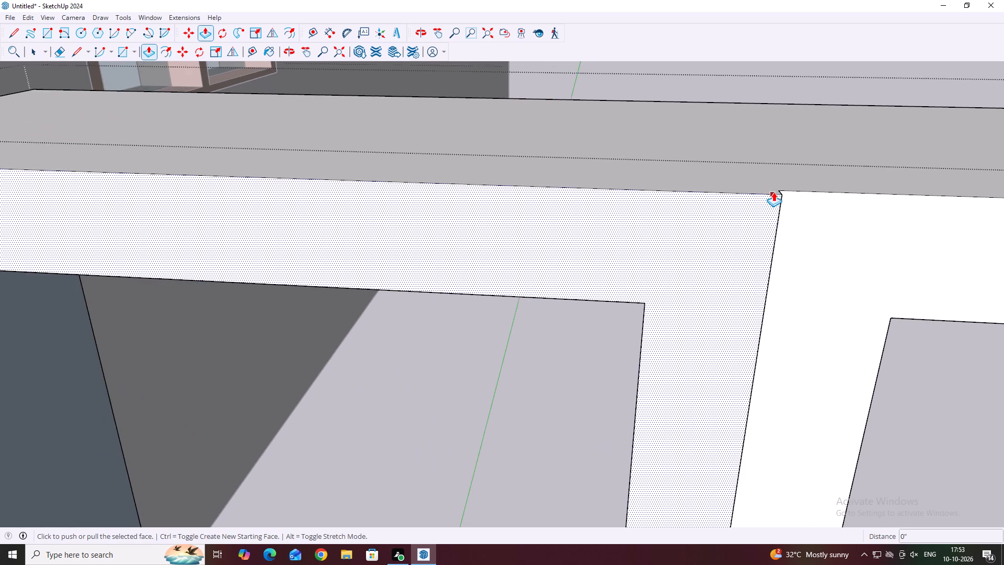
scroll(773, 192, "up", 1)
left_click(783, 203)
scroll(785, 188, "up", 2)
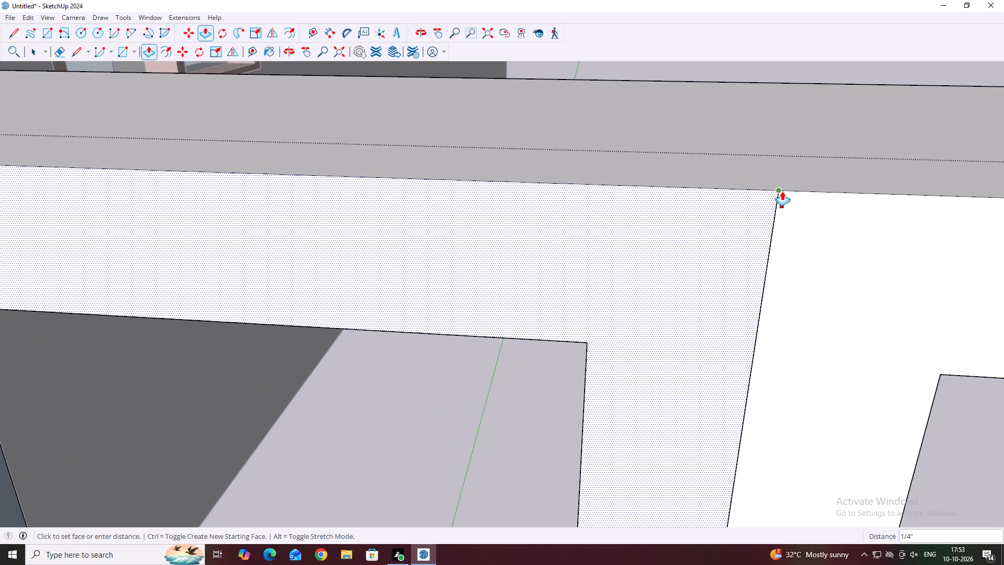
left_click(782, 190)
scroll(697, 206, "down", 20)
scroll(697, 206, "down", 9)
key("space")
Examine the extruded double door frame from several sides, including the inner faces and lower corner of the left opening.
middle_click(697, 171)
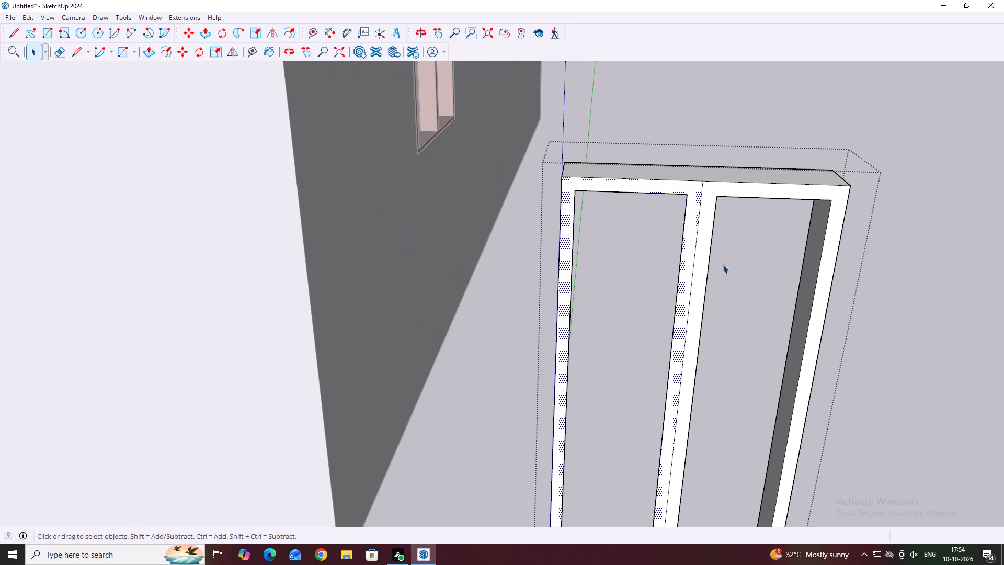
left_click(758, 279)
middle_click_drag(665, 282, 552, 265)
middle_click_drag(520, 270, 632, 295)
middle_click_drag(840, 300, 849, 326)
scroll(846, 306, "down", 1)
middle_click_drag(870, 348, 904, 357)
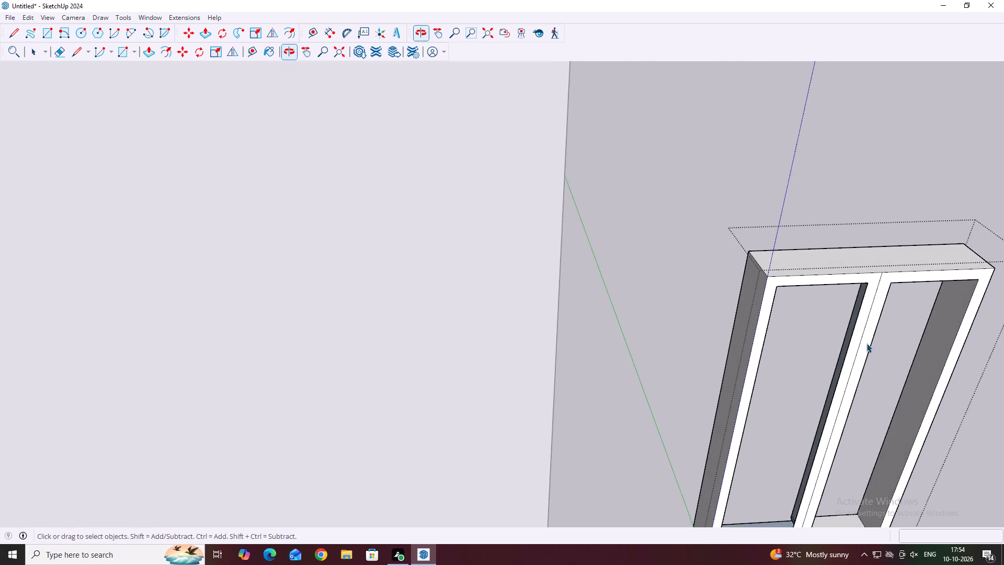
middle_click_drag(859, 343, 907, 365)
scroll(859, 331, "down", 7)
middle_click_drag(854, 348, 814, 346)
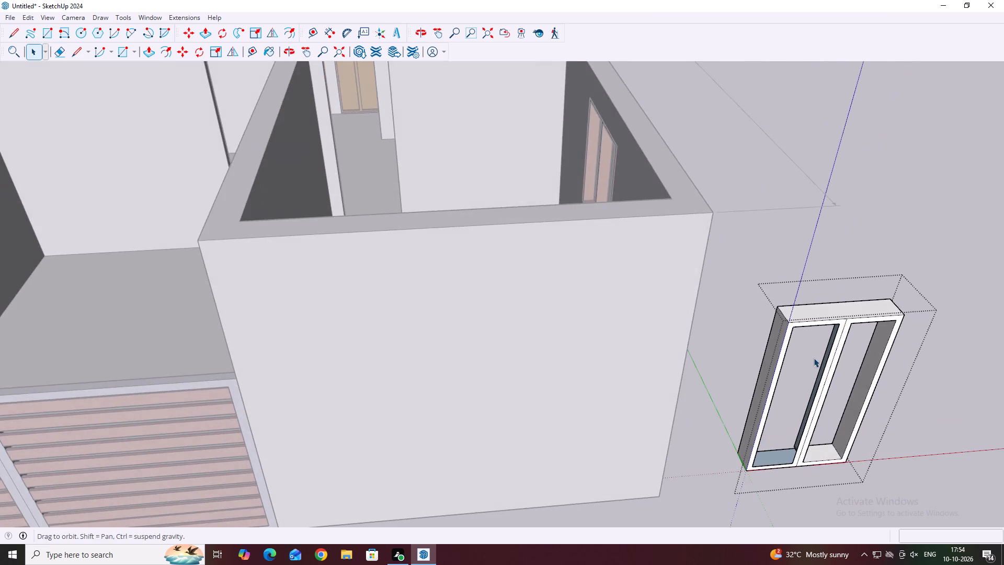
scroll(809, 380, "up", 8)
middle_click_drag(800, 469, 748, 469)
scroll(746, 470, "up", 2)
middle_click_drag(678, 456, 604, 443)
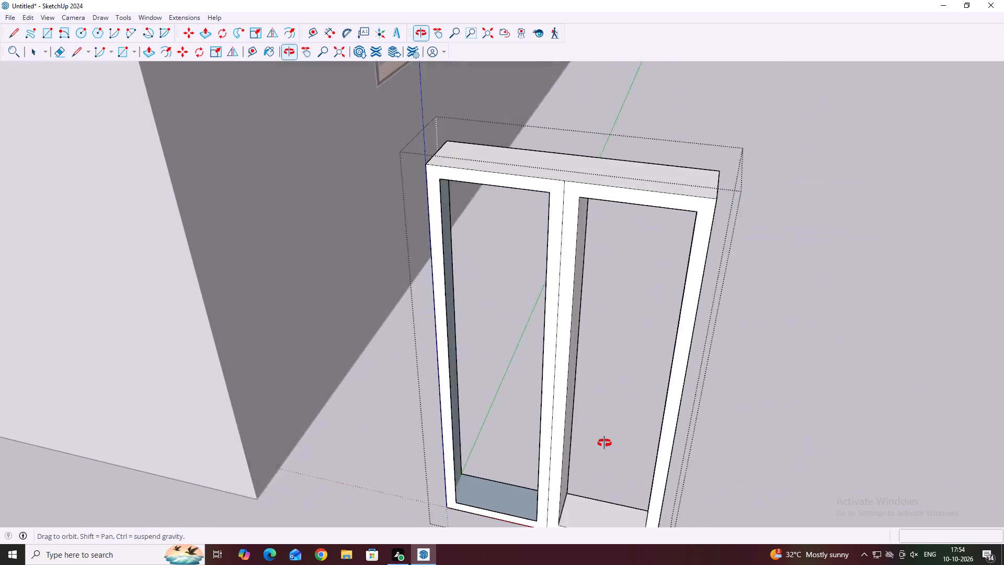
middle_click_drag(604, 443, 592, 438)
middle_click_drag(396, 395, 467, 333)
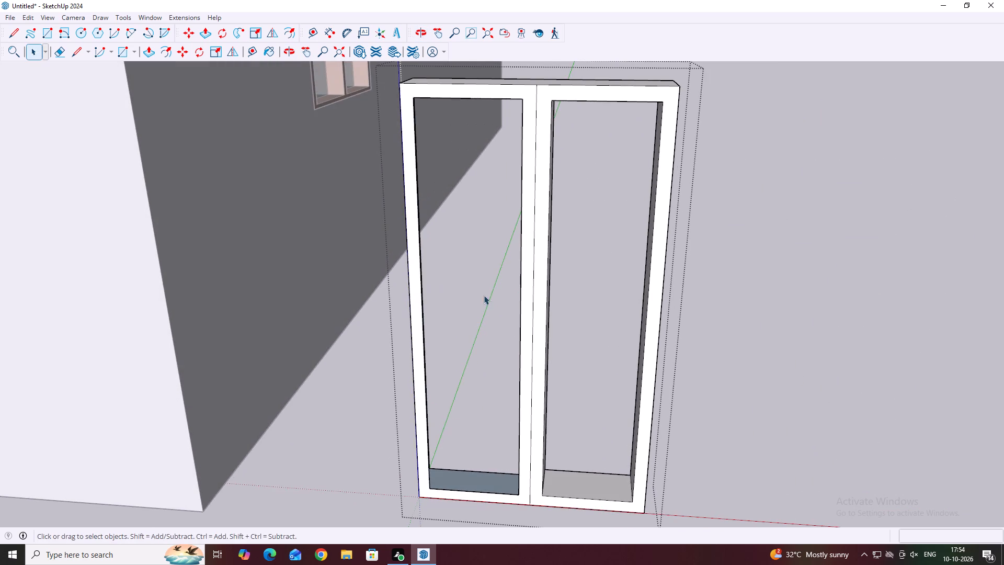
middle_click_drag(530, 295, 730, 345)
middle_click_drag(684, 324, 696, 330)
middle_click_drag(663, 423, 675, 434)
scroll(673, 438, "down", 1)
scroll(667, 443, "up", 10)
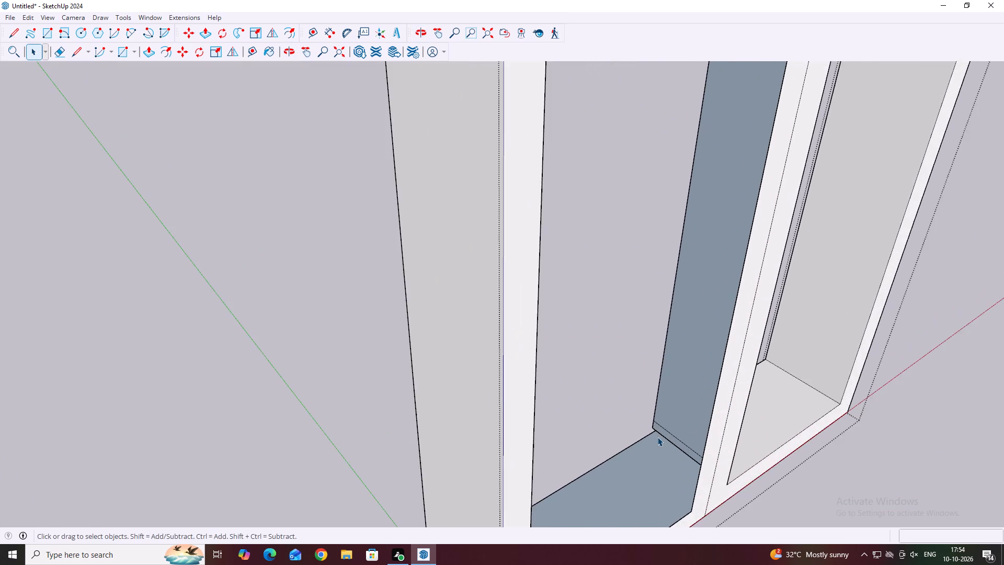
Examine the deep double door frame from front and back, including its inner side faces and the top corner of one opening.
scroll(643, 425, "up", 4)
left_click(690, 420)
scroll(691, 419, "down", 6)
middle_click_drag(736, 399, 732, 400)
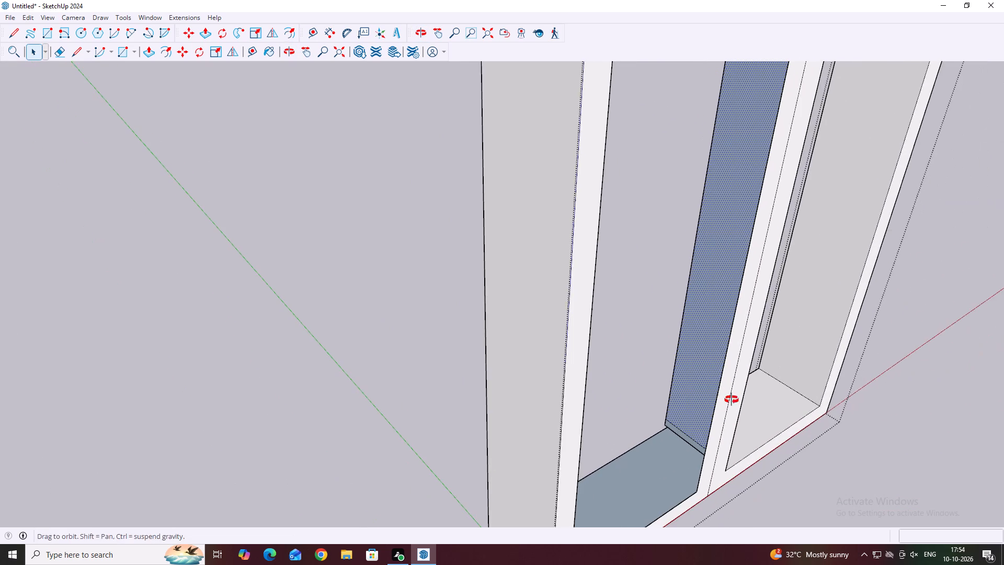
middle_click_drag(732, 400, 730, 400)
scroll(641, 389, "down", 20)
scroll(641, 389, "down", 6)
middle_click_drag(796, 295, 574, 293)
middle_click_drag(617, 291, 381, 285)
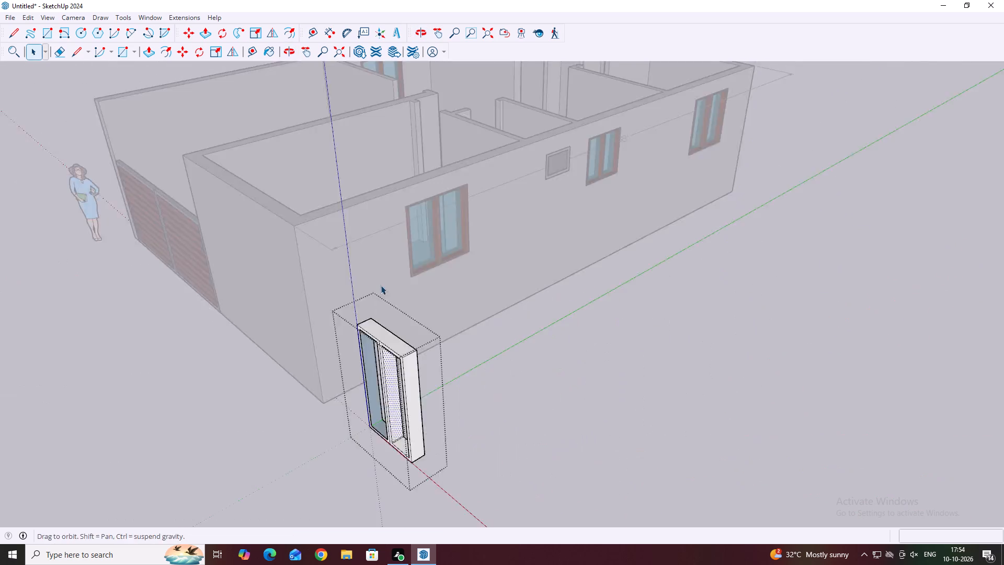
middle_click_drag(472, 317, 315, 294)
middle_click_drag(338, 323, 231, 309)
scroll(210, 281, "up", 10)
middle_click_drag(283, 265, 264, 318)
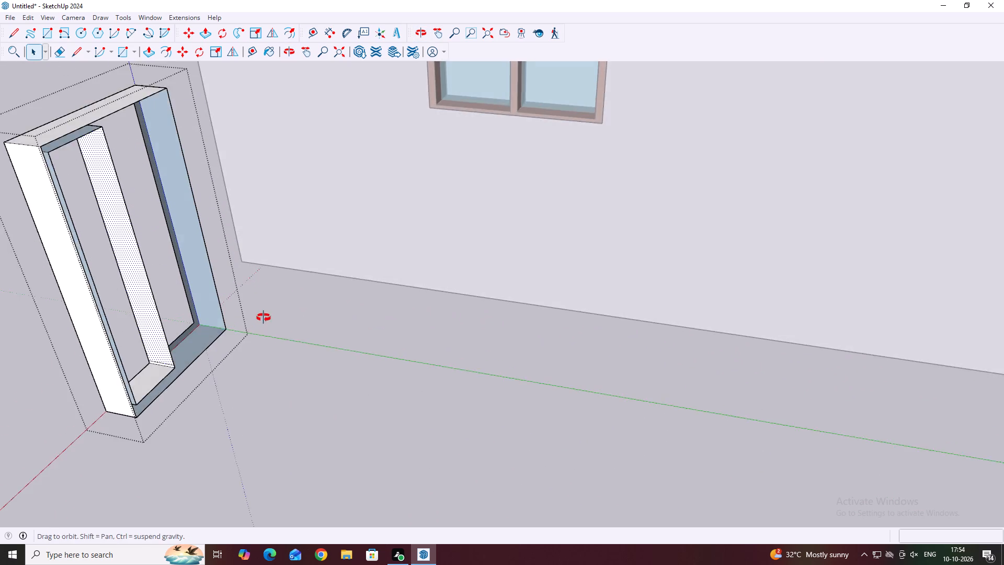
middle_click_drag(264, 318, 261, 320)
scroll(261, 320, "down", 4)
middle_click_drag(210, 287, 197, 304)
scroll(96, 247, "up", 8)
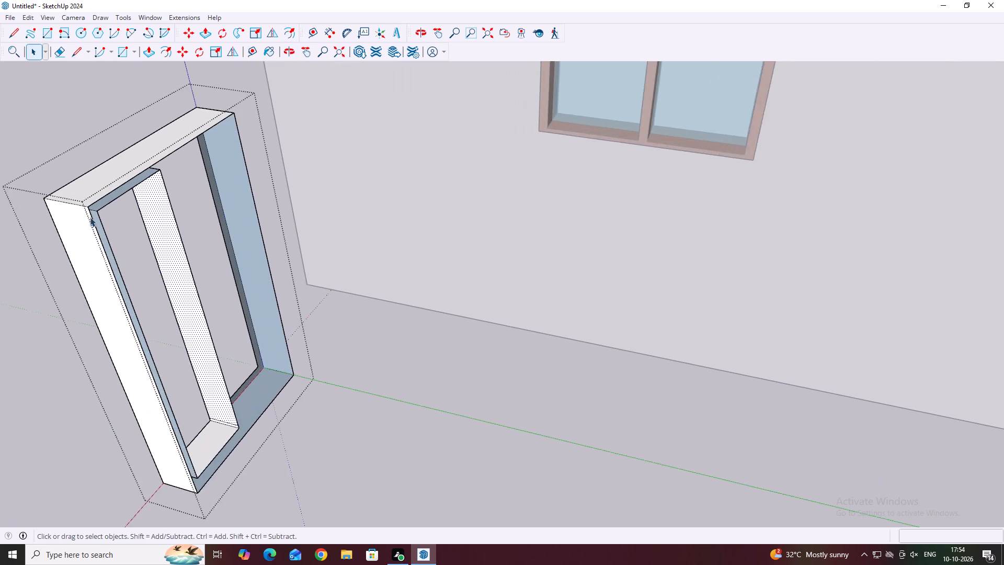
scroll(90, 217, "up", 5)
left_click(112, 210)
middle_click_drag(124, 211, 198, 221)
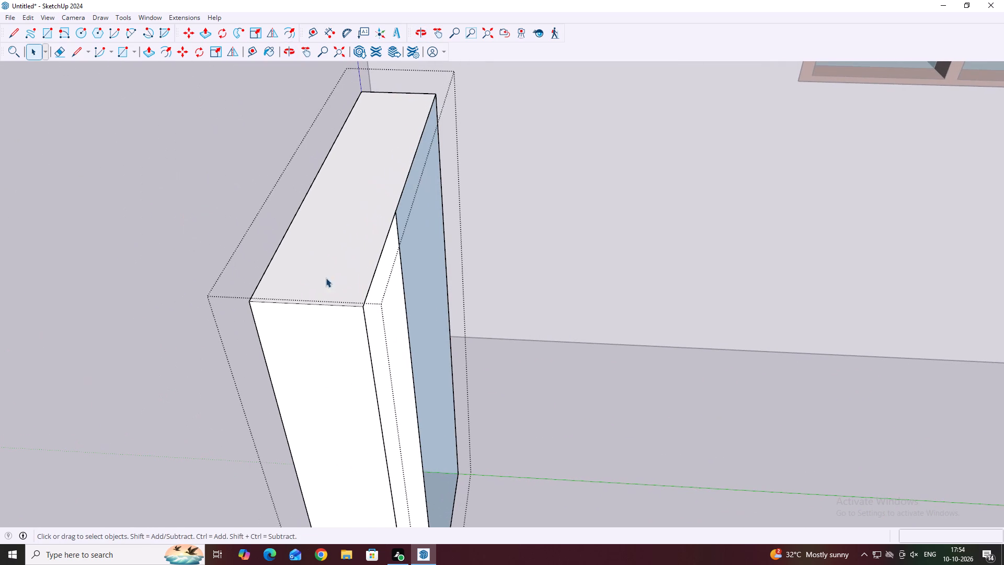
middle_click_drag(425, 279, 366, 278)
middle_click_drag(241, 256, 240, 256)
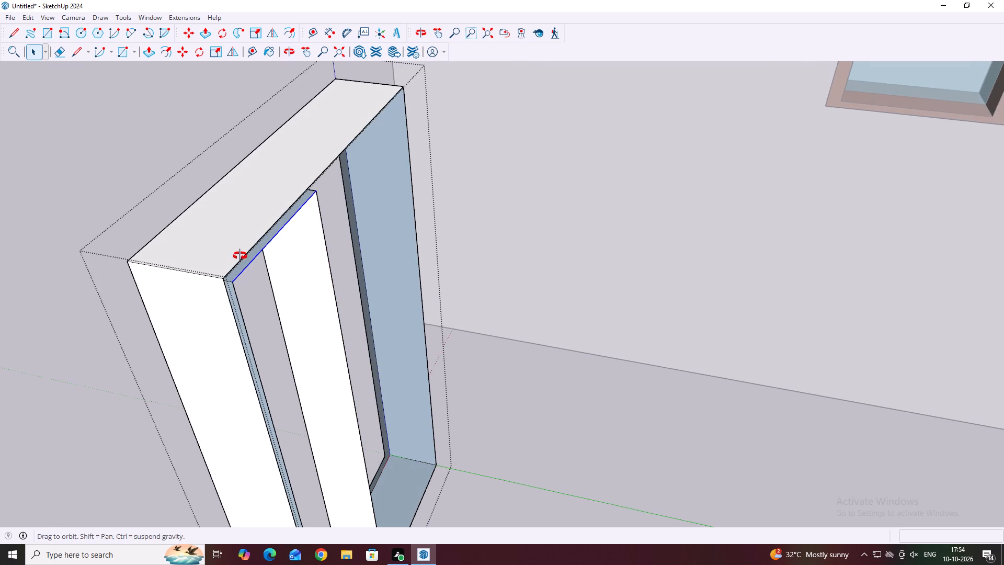
middle_click_drag(240, 256, 232, 246)
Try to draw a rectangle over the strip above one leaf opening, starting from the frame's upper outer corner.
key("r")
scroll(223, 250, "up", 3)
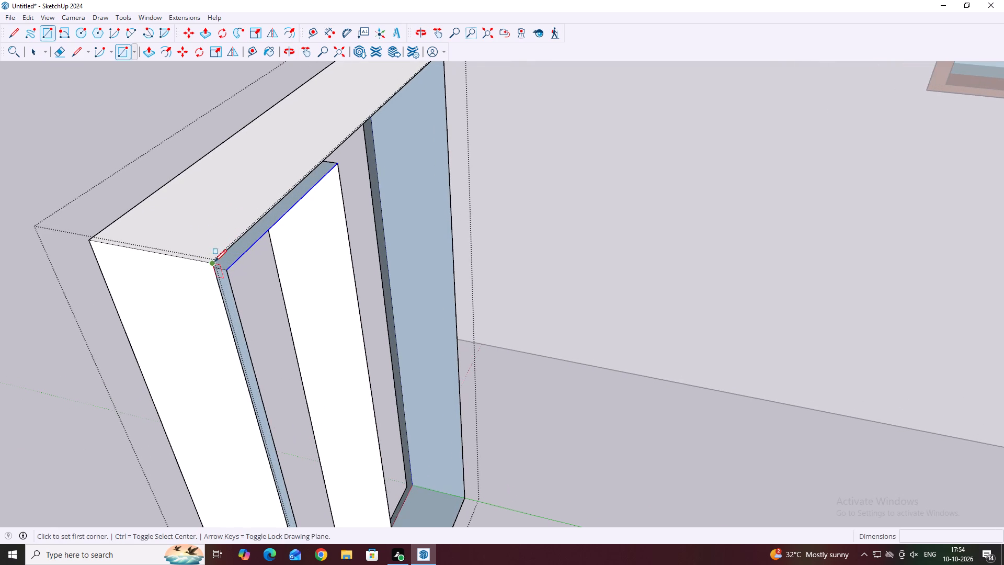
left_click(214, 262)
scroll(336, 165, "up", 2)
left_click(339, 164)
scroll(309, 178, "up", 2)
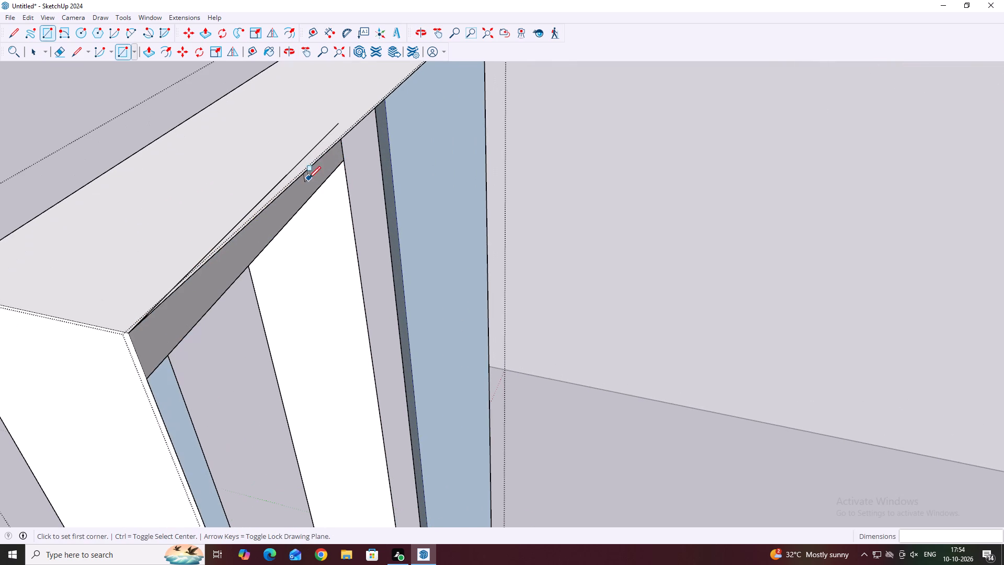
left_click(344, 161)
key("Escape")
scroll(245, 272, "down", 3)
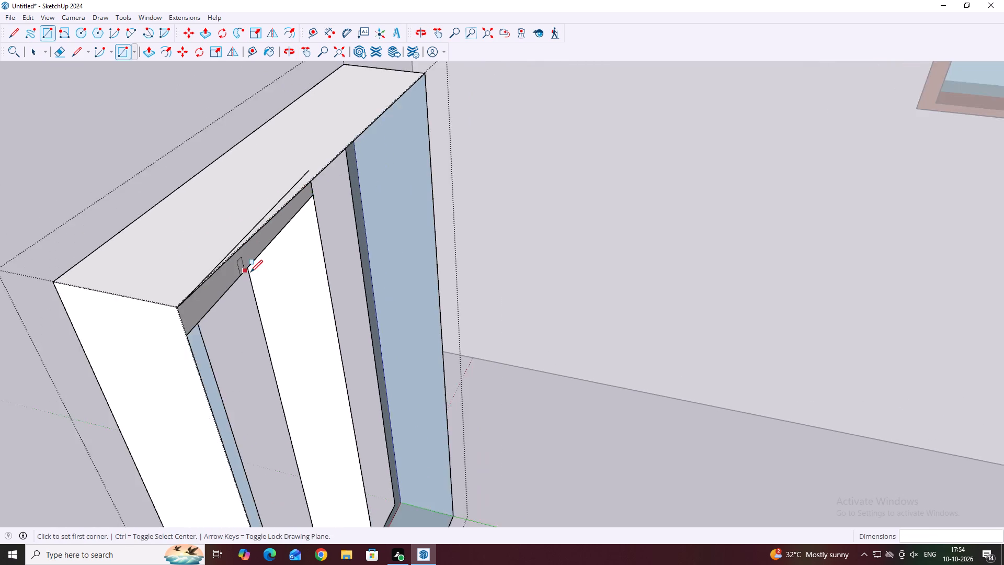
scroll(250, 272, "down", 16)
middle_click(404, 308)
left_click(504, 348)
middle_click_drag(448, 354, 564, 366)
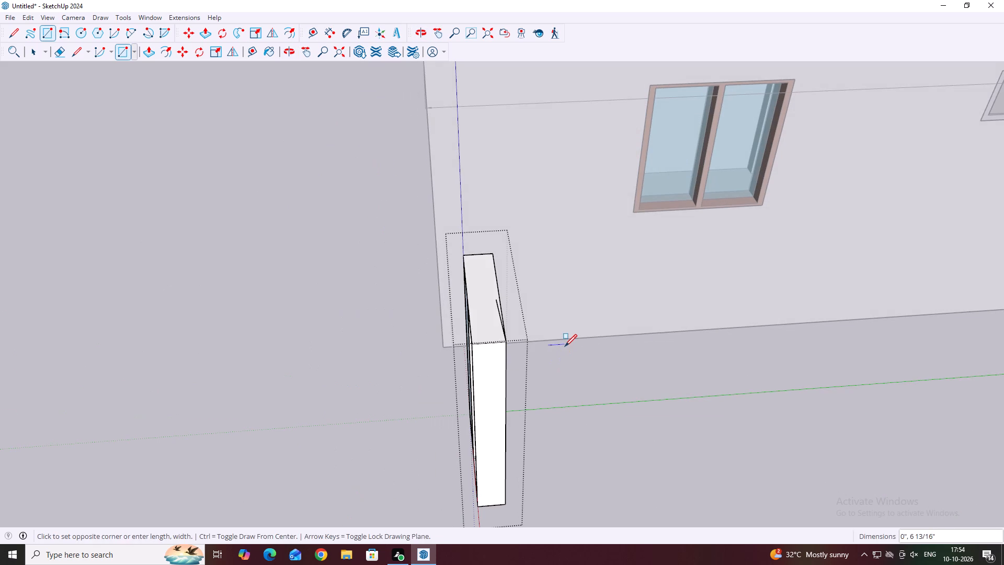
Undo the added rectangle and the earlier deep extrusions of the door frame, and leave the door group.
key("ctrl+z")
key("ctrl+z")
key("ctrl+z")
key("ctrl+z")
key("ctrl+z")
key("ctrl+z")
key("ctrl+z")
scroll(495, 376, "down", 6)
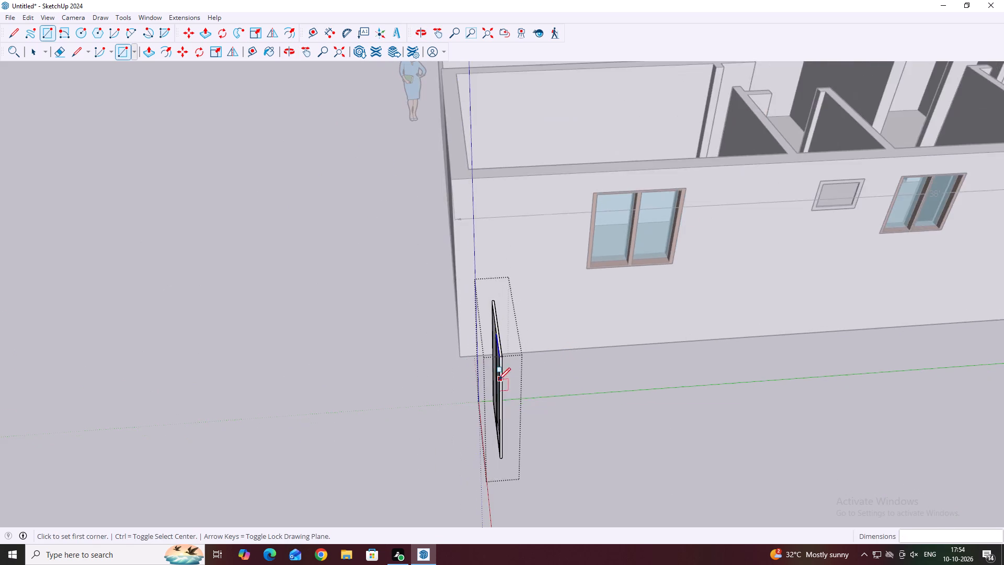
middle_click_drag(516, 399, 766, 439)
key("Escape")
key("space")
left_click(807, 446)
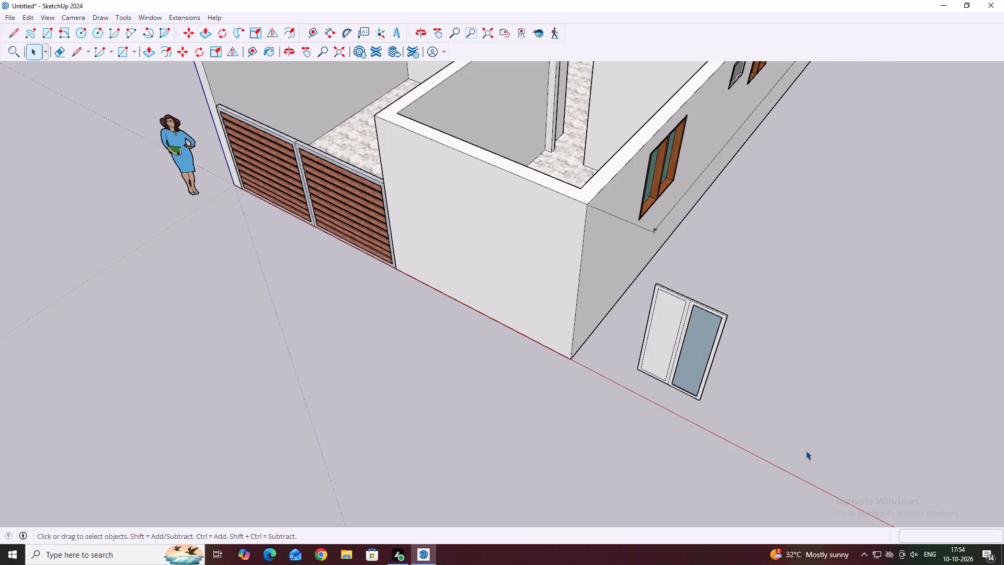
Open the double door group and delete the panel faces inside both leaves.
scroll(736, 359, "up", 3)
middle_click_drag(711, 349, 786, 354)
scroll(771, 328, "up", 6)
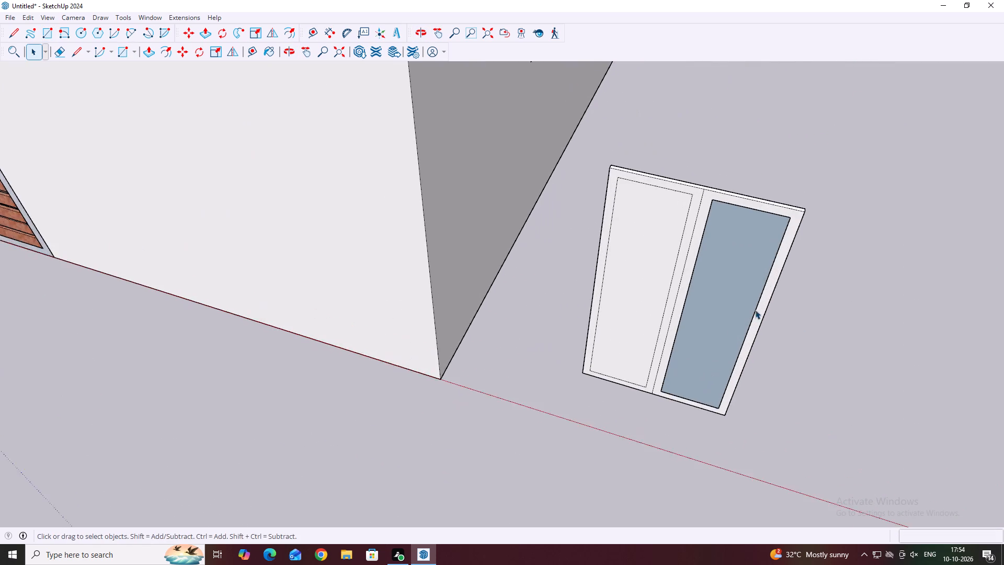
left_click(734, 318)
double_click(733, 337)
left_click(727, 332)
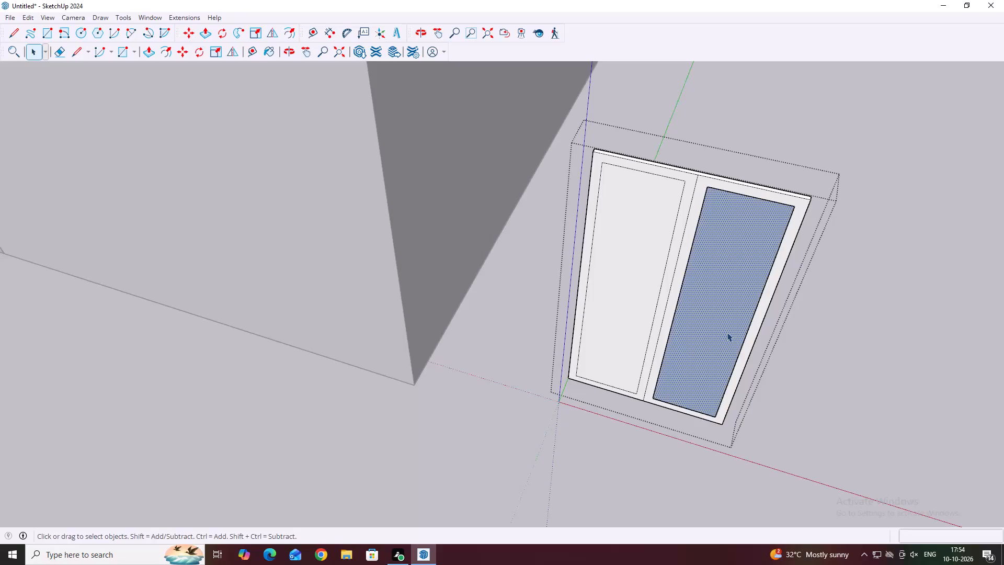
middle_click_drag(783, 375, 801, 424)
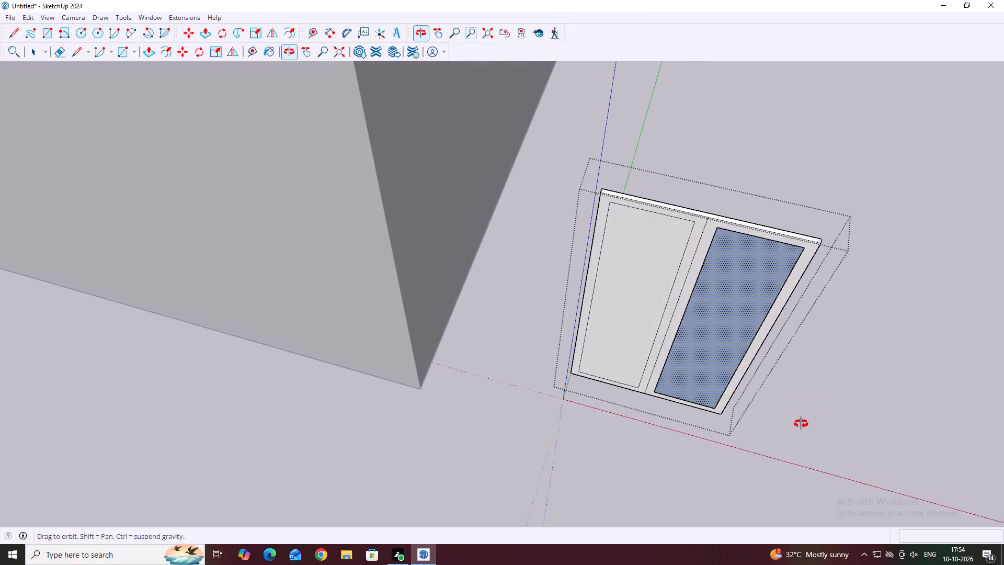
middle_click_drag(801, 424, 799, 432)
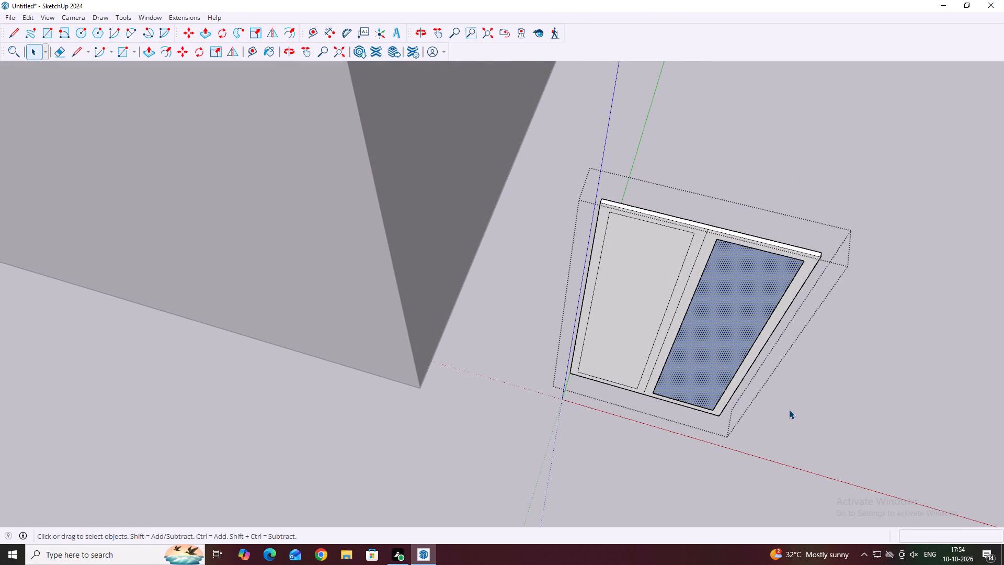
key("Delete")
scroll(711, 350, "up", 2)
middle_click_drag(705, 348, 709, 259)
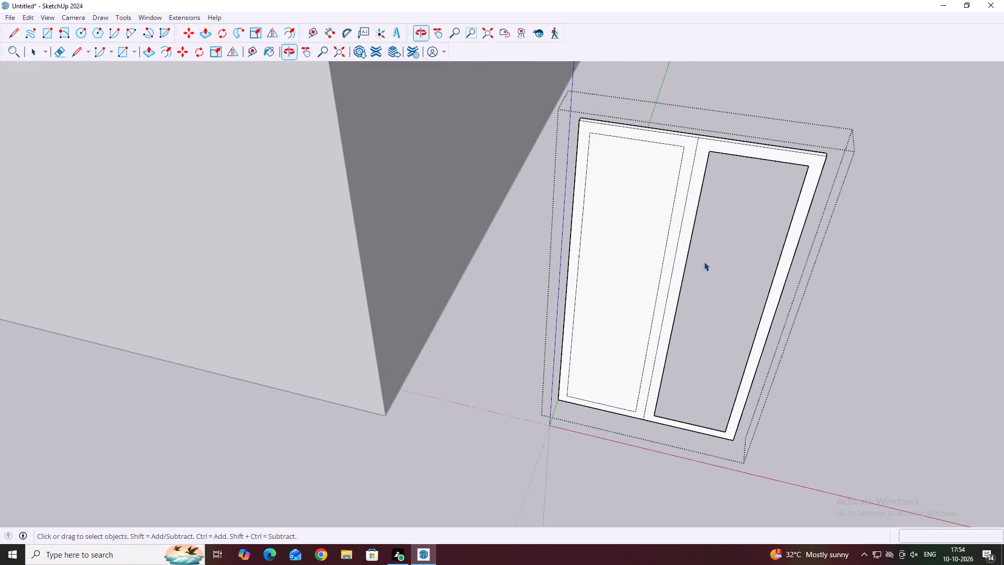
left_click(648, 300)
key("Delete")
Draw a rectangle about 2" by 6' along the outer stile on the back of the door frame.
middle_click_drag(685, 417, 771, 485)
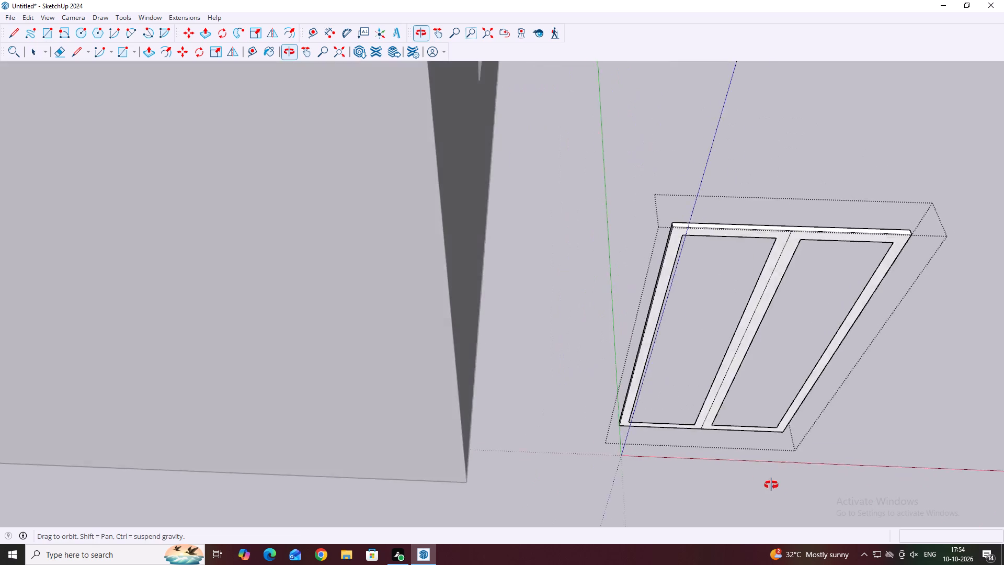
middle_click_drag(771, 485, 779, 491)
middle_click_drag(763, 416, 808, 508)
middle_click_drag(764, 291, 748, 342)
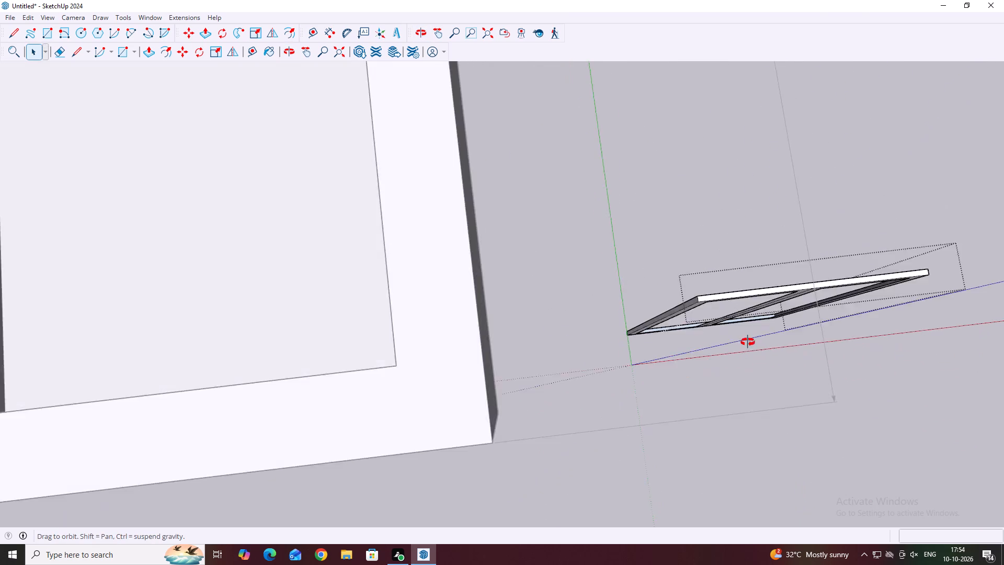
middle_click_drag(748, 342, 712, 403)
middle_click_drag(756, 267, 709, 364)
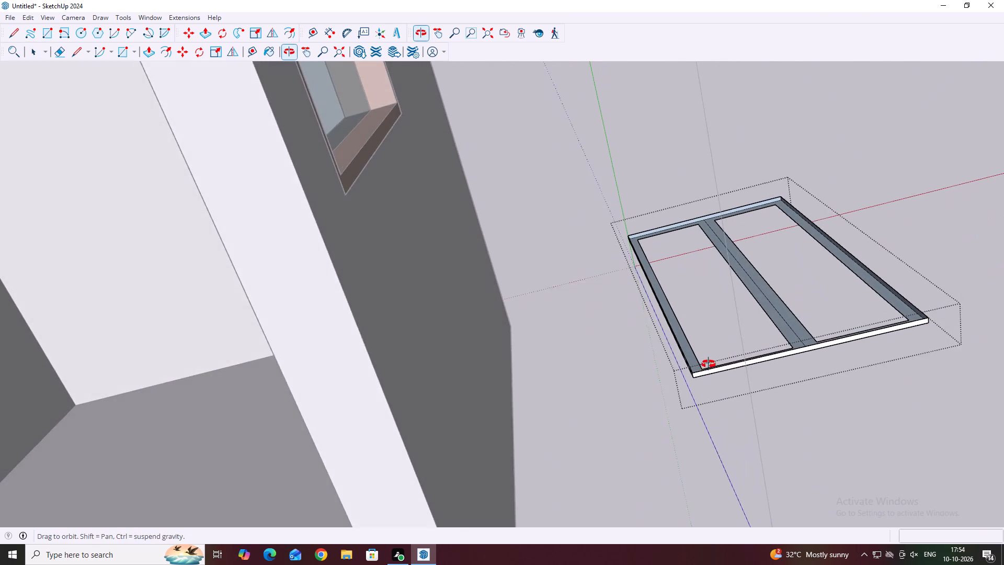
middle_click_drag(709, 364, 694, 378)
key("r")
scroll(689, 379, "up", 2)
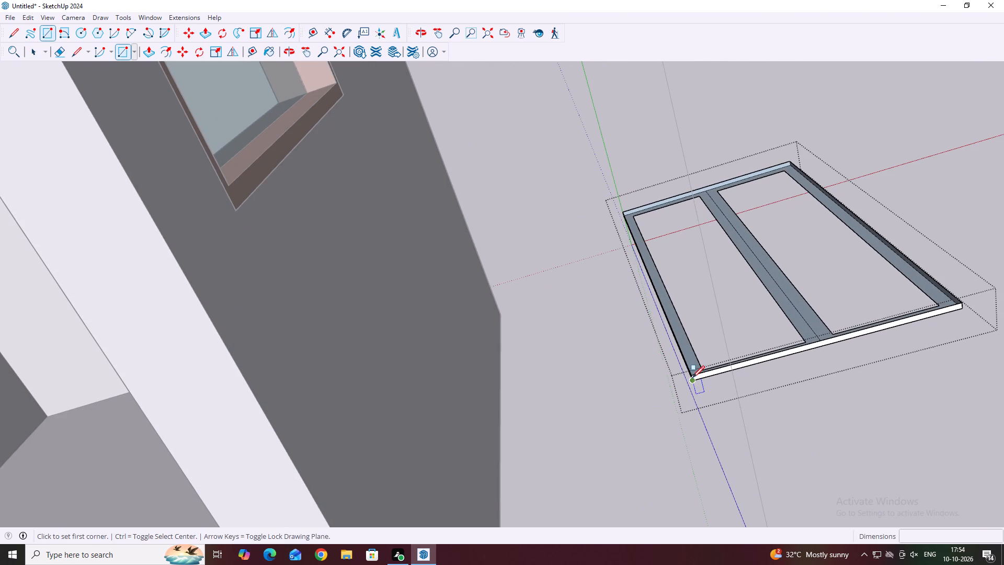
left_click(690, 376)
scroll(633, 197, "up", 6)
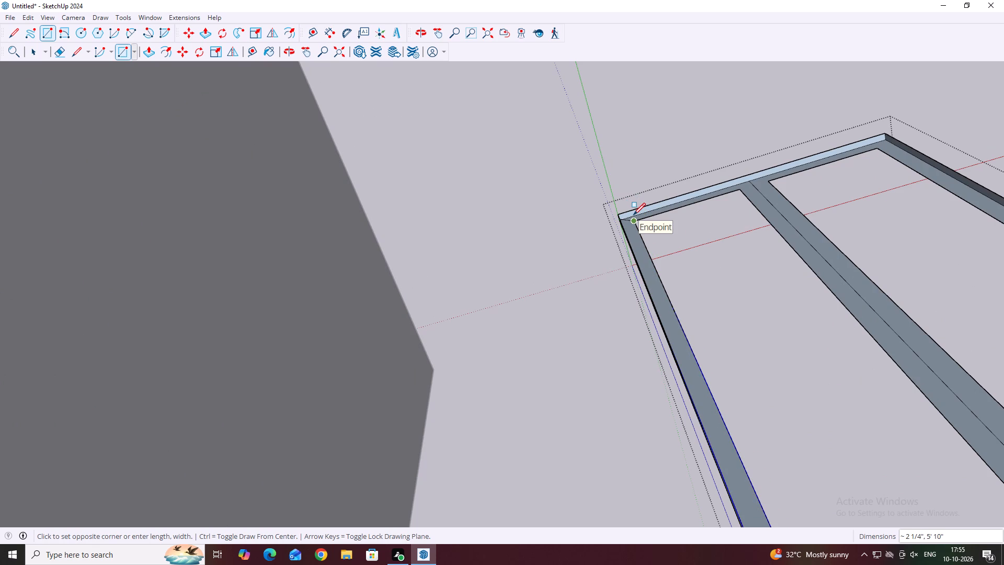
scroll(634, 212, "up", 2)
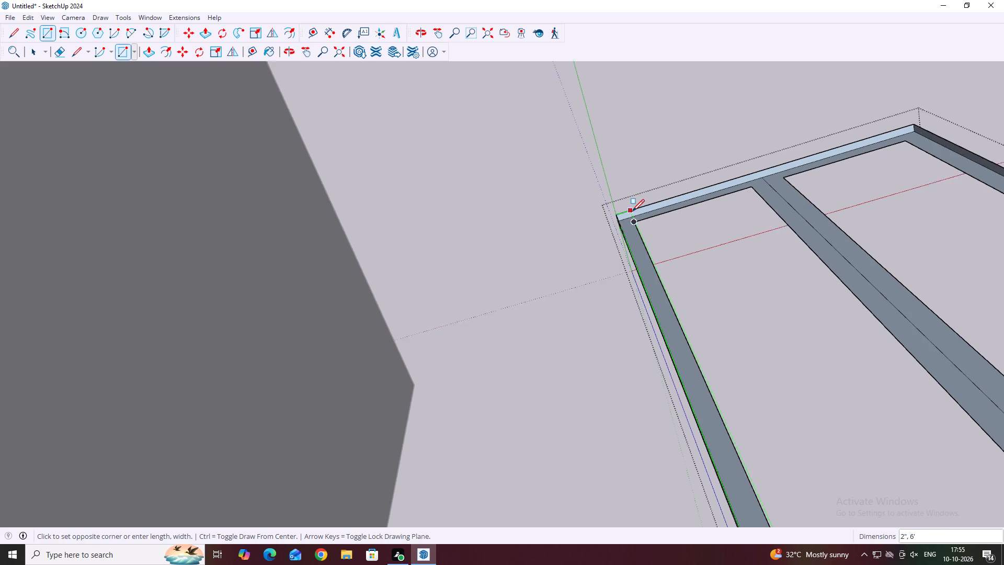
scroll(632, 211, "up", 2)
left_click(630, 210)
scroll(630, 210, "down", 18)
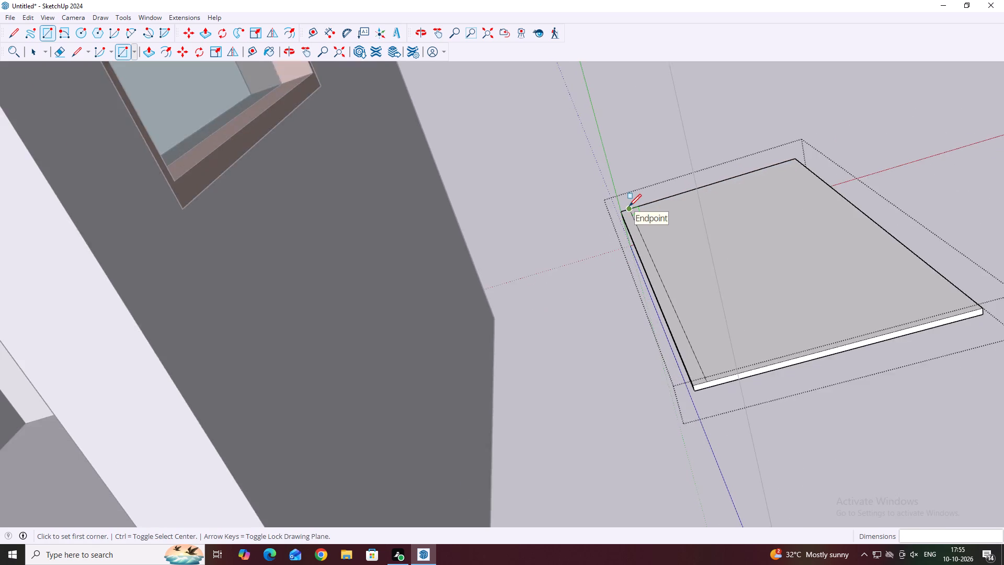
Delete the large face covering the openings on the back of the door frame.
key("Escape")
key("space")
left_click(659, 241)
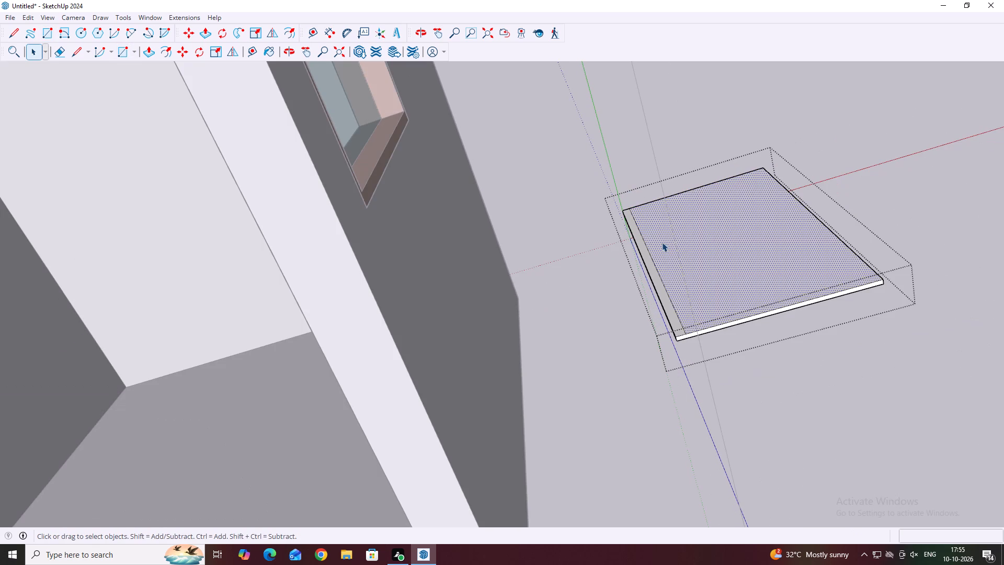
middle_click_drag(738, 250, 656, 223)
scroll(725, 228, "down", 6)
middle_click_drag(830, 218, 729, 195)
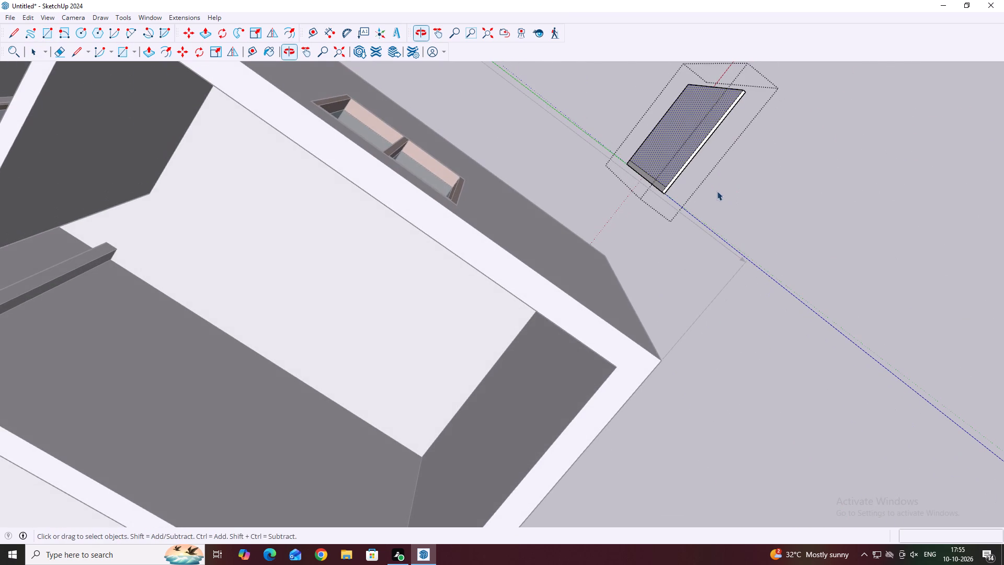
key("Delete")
Examine the open double door frame from several sides and its position beside the house.
middle_click_drag(700, 170, 595, 197)
scroll(595, 197, "down", 9)
scroll(609, 156, "down", 4)
scroll(607, 154, "up", 4)
middle_click_drag(601, 143, 630, 256)
scroll(620, 245, "down", 4)
scroll(634, 240, "up", 4)
middle_click_drag(637, 241, 631, 234)
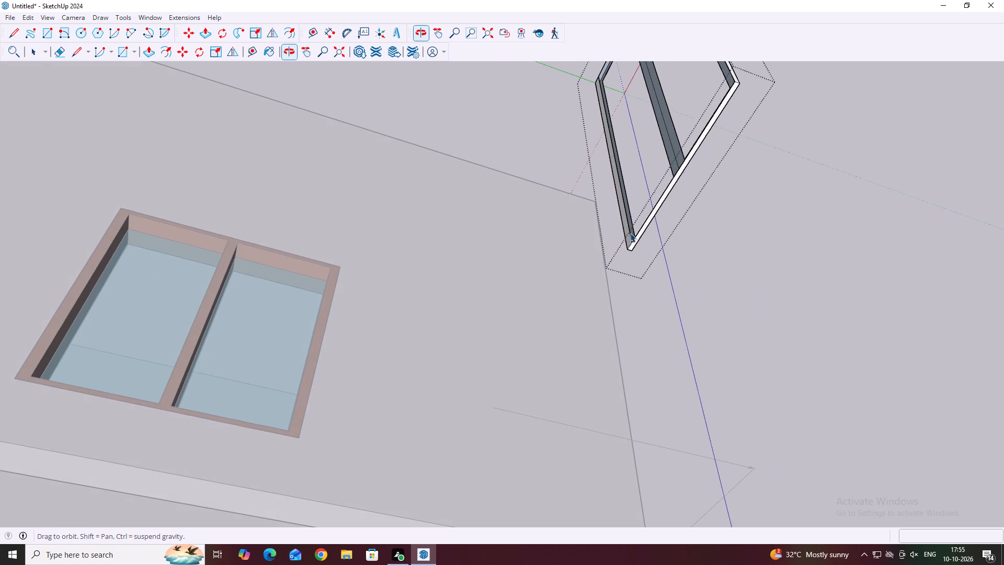
scroll(630, 219, "down", 12)
middle_click_drag(649, 437, 498, 184)
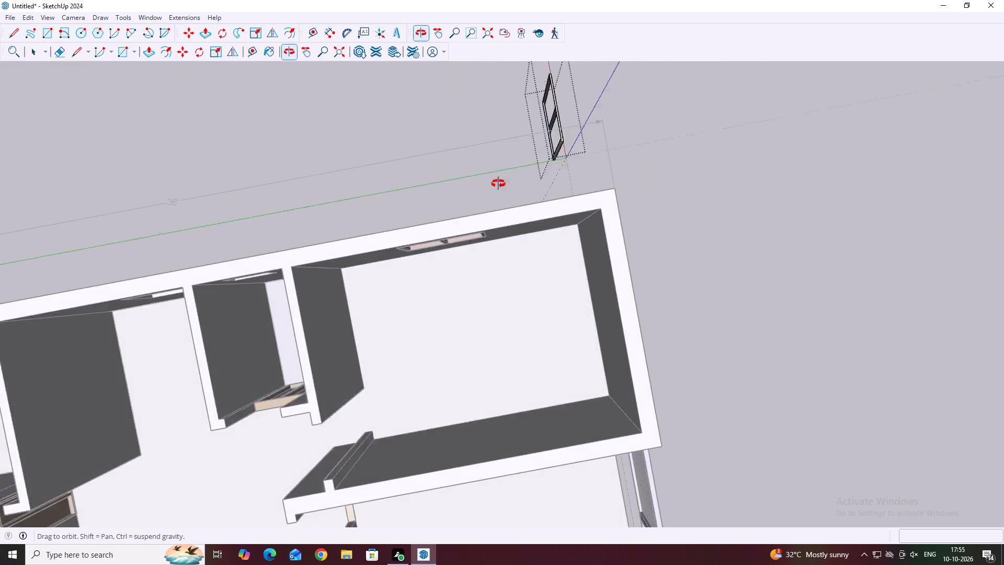
middle_click_drag(498, 184, 498, 181)
scroll(580, 218, "down", 6)
middle_click_drag(661, 316, 415, 143)
middle_click_drag(625, 396, 400, 259)
middle_click_drag(614, 318, 565, 282)
scroll(708, 340, "up", 2)
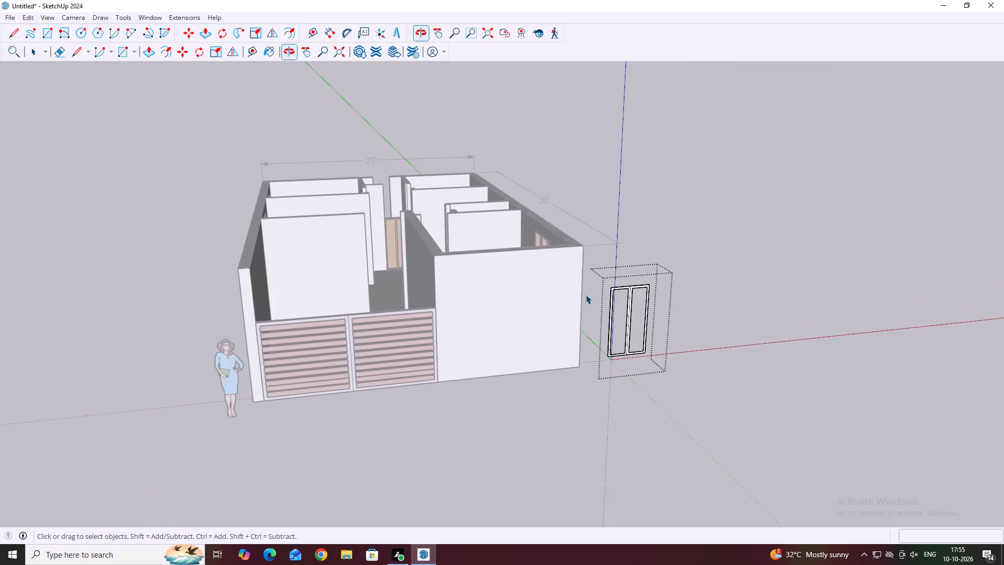
Leave the door group and delete the entire double door standing outside the house.
scroll(586, 295, "up", 1)
left_click_drag(592, 232, 704, 443)
middle_click_drag(635, 302, 635, 303)
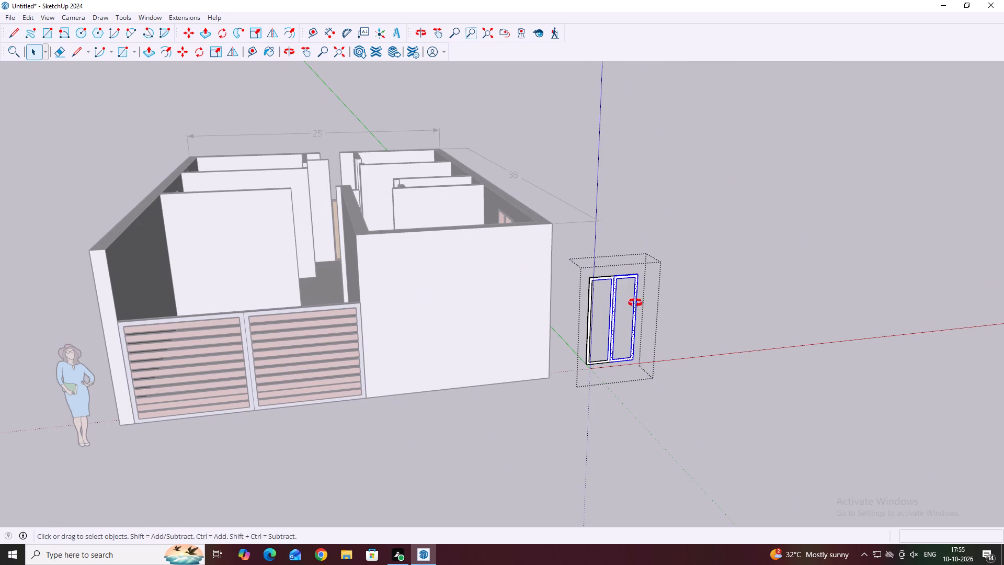
middle_click_drag(635, 303, 628, 307)
key("space")
left_click(803, 313)
scroll(637, 294, "up", 2)
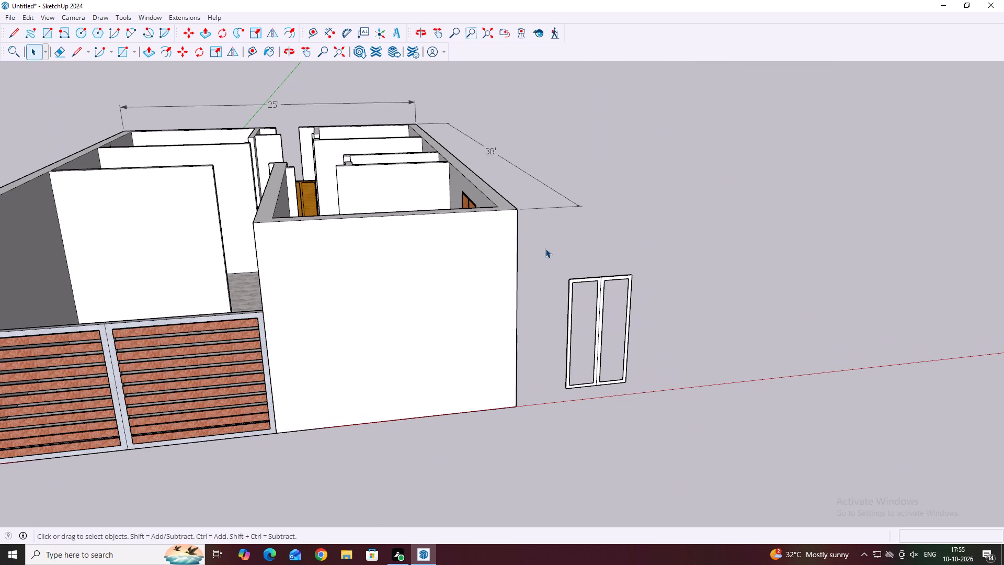
left_click_drag(542, 243, 675, 435)
key("Delete")
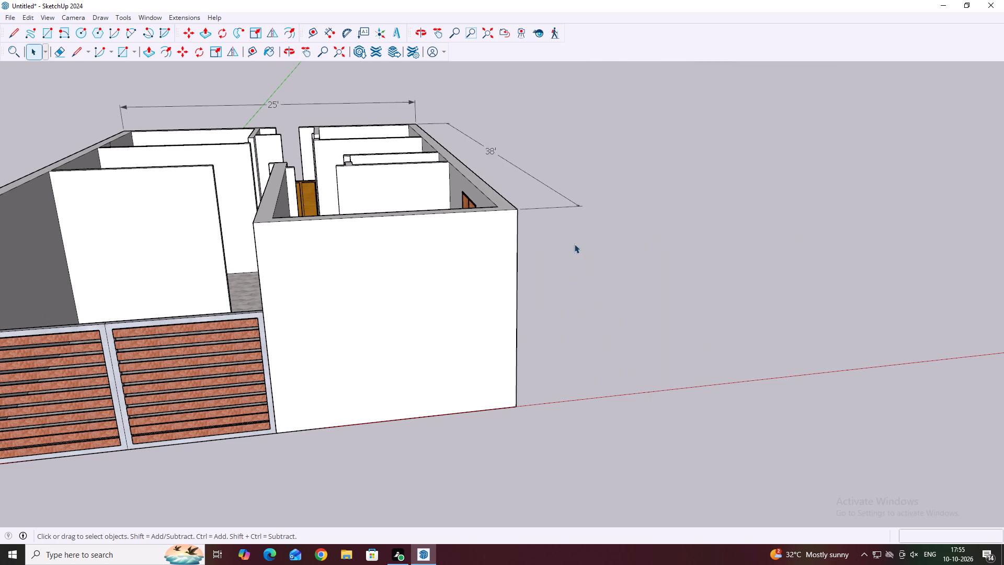
Delete the 38' dimension along the house's side and the 25' dimension across its rear.
left_click_drag(570, 220, 537, 160)
key("Delete")
scroll(575, 270, "down", 6)
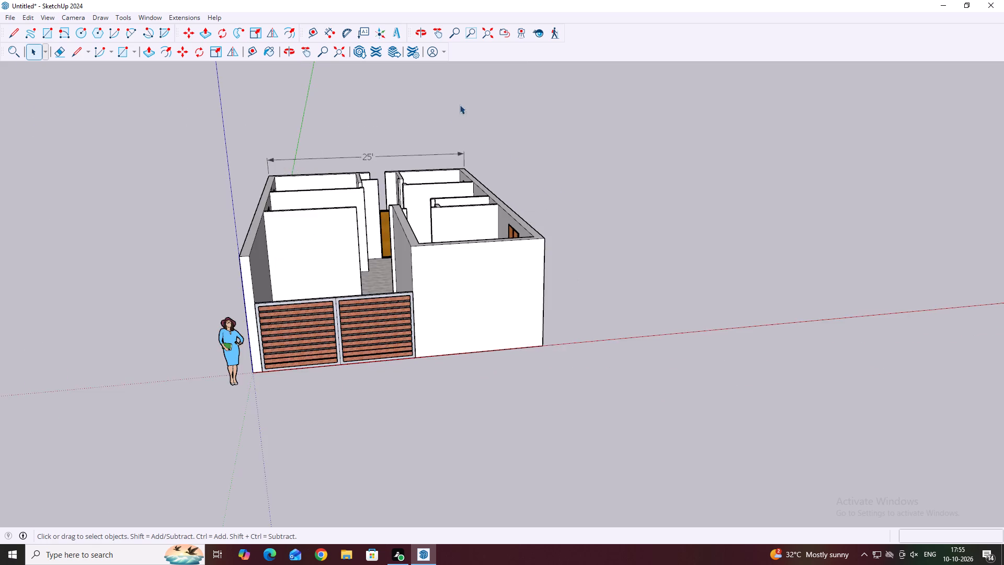
middle_click_drag(460, 105, 521, 313)
scroll(521, 314, "down", 1)
scroll(381, 171, "up", 3)
scroll(330, 121, "up", 3)
left_click_drag(334, 129, 331, 129)
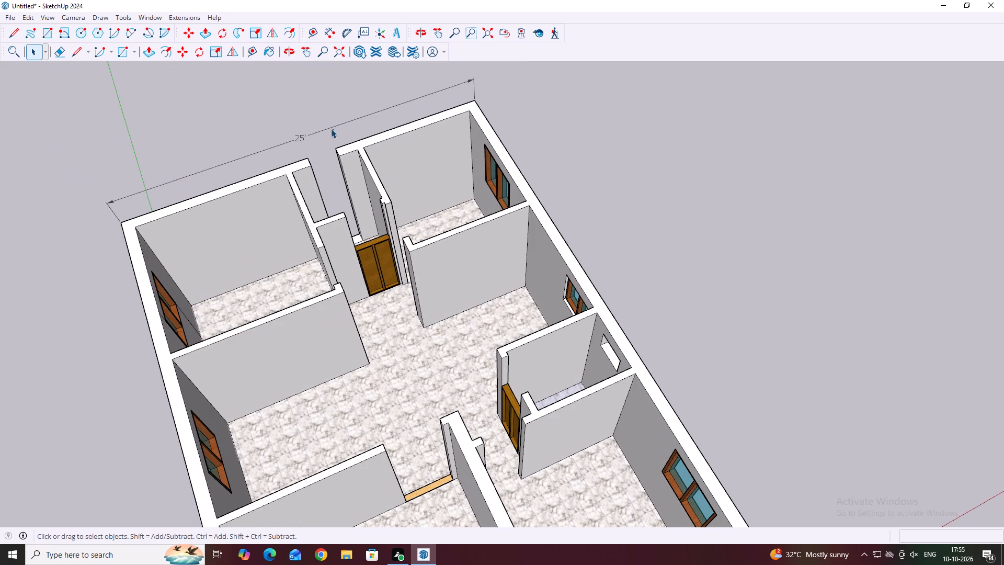
left_click_drag(331, 129, 301, 99)
key("Delete")
scroll(470, 222, "down", 5)
middle_click_drag(477, 282, 533, 269)
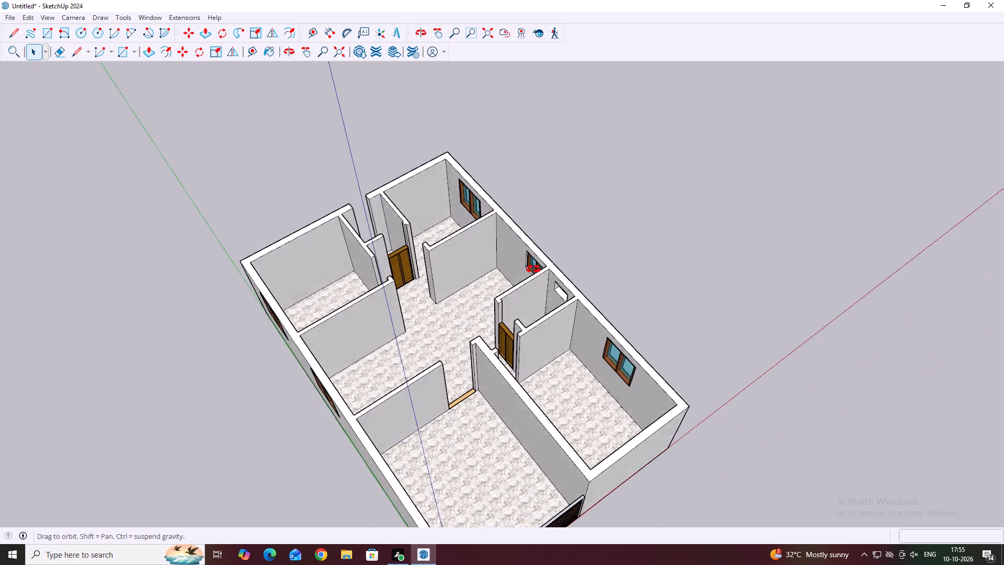
Examine the house from all sides, checking the room layout, the rear opening and the side wall's windows and vent.
middle_click_drag(533, 269, 532, 209)
middle_click_drag(244, 276, 552, 276)
middle_click_drag(130, 358, 283, 359)
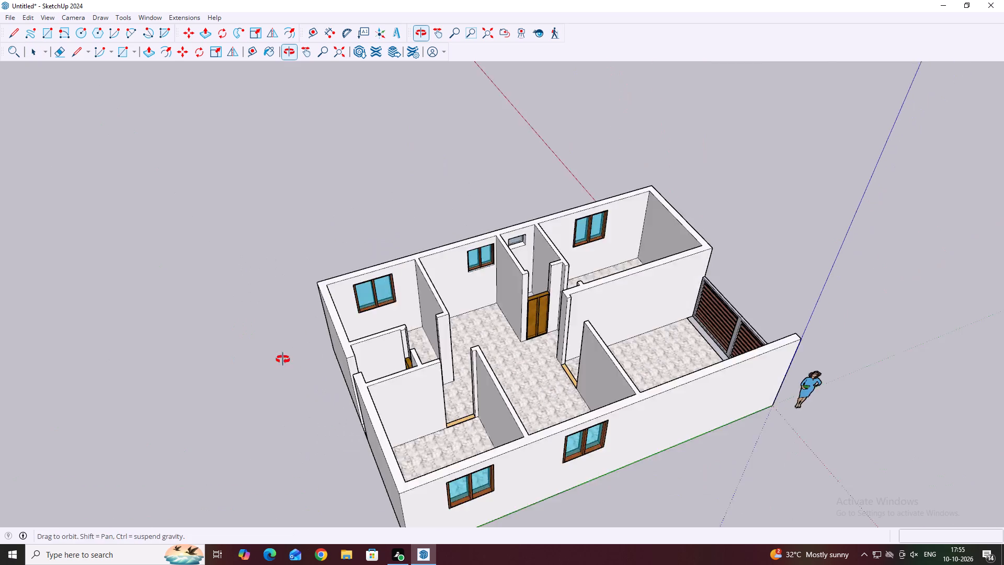
middle_click_drag(283, 359, 346, 314)
middle_click_drag(353, 486, 544, 449)
middle_click_drag(551, 402, 593, 431)
scroll(556, 423, "up", 3)
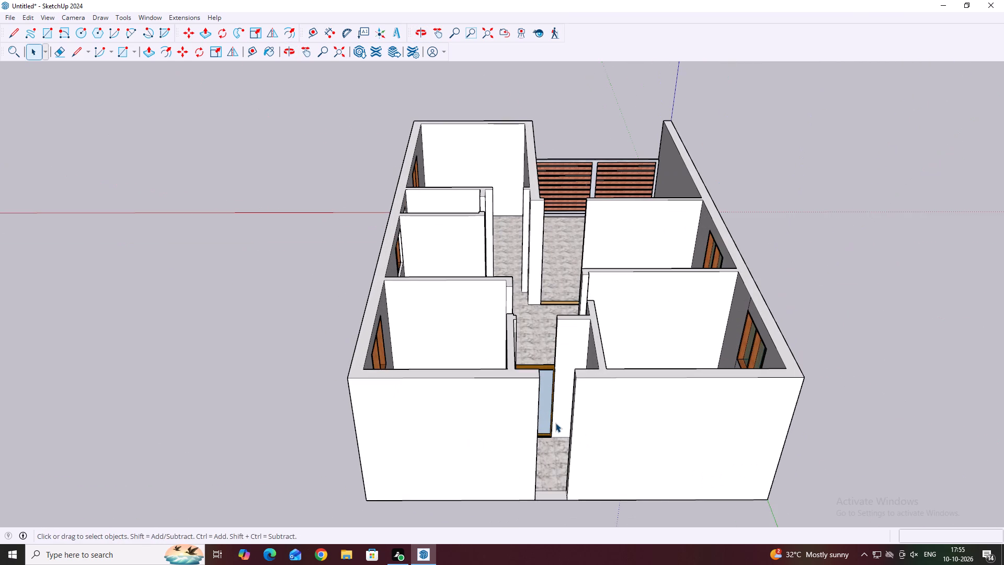
middle_click_drag(613, 420, 646, 380)
middle_click_drag(534, 382, 724, 408)
middle_click_drag(320, 378, 324, 379)
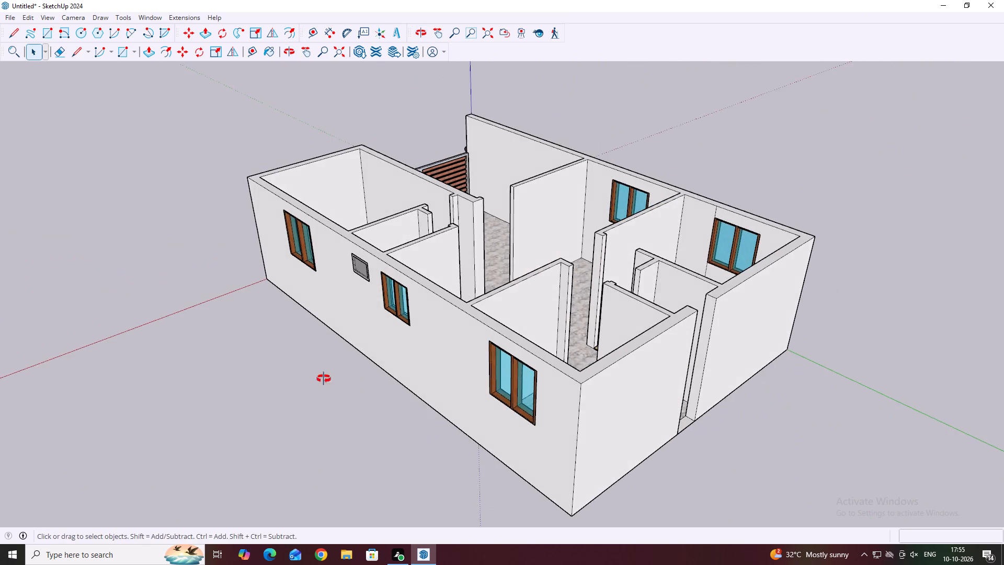
middle_click_drag(324, 379, 481, 376)
Copy the small framed vent from the side wall to the open ground behind the house, about 40' away.
left_click(387, 306)
scroll(403, 307, "up", 2)
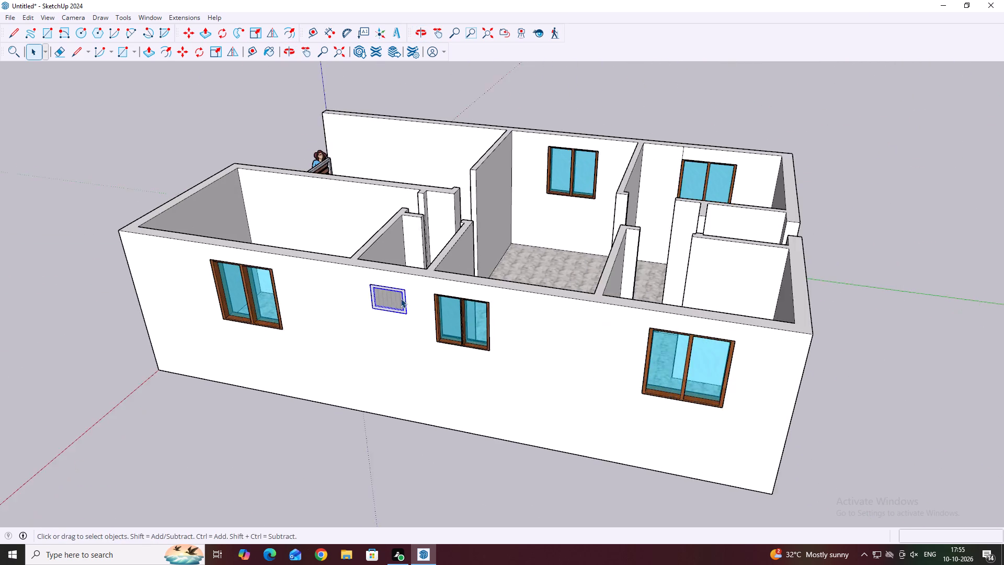
scroll(401, 298, "up", 4)
middle_click_drag(435, 307, 412, 312)
key("m")
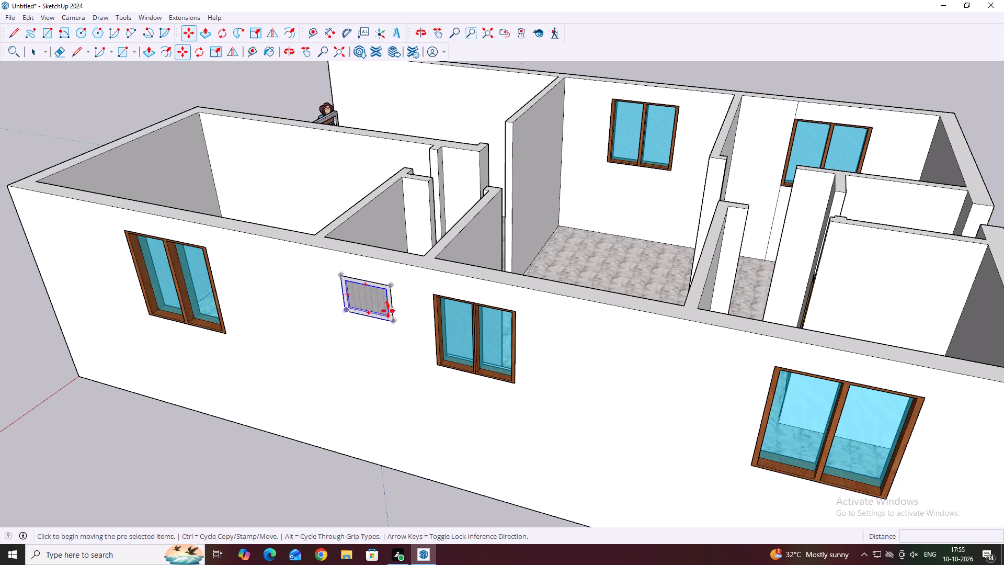
left_click(384, 310)
scroll(459, 329, "down", 10)
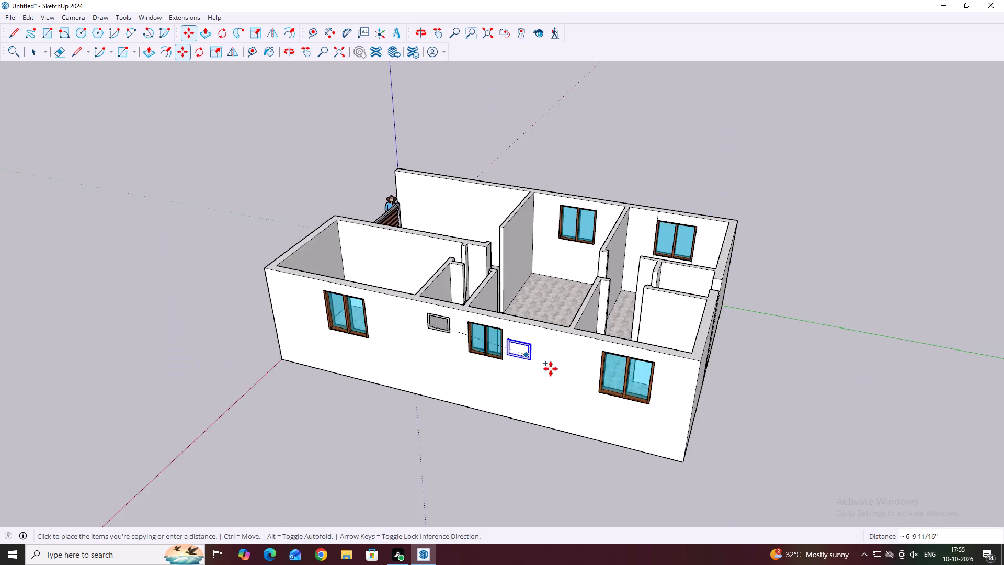
middle_click_drag(716, 381, 618, 369)
middle_click_drag(639, 384, 400, 346)
scroll(457, 418, "down", 4)
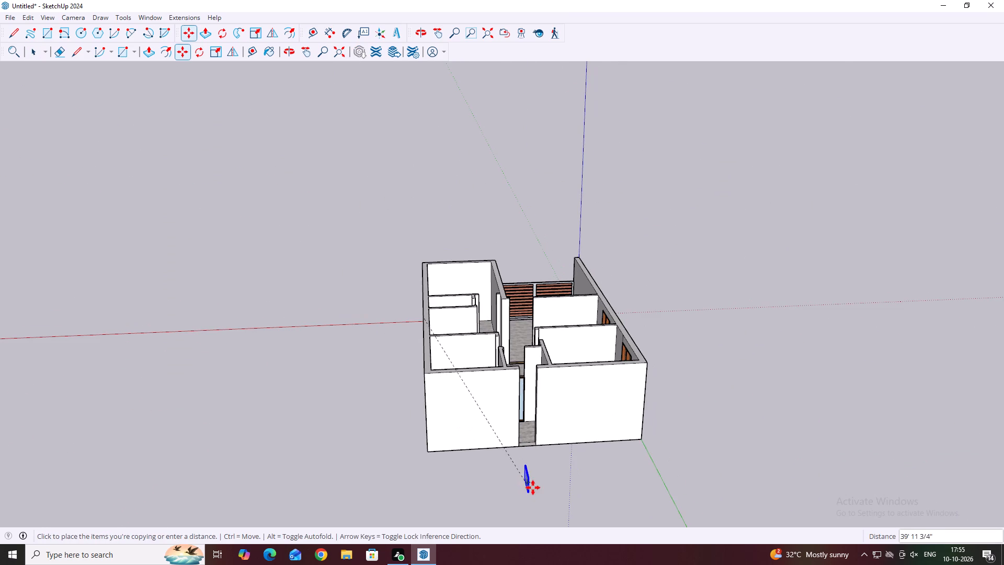
left_click(535, 481)
key("Escape")
scroll(536, 484, "up", 3)
key("space")
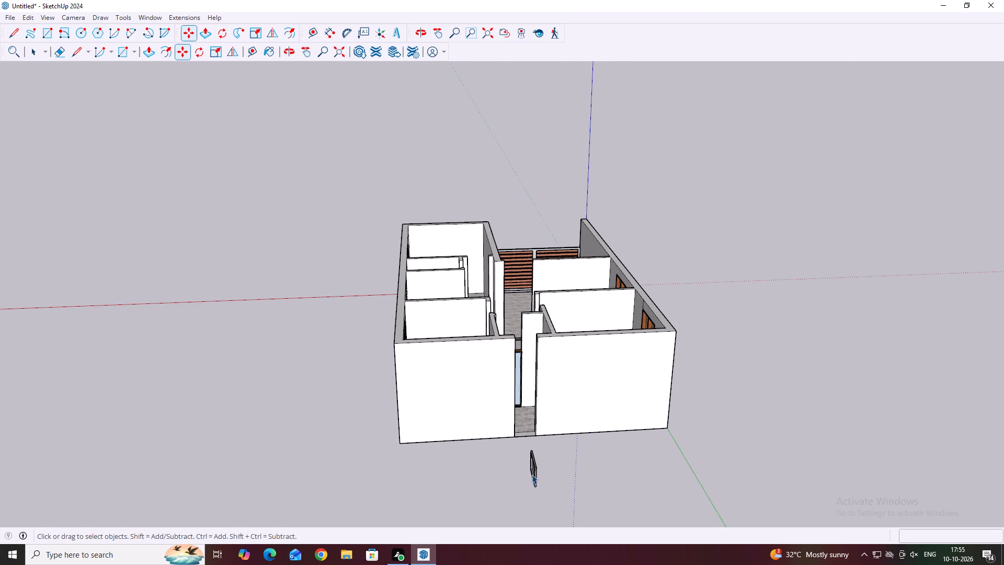
Rotate the copied vent 90° about its bottom corner so it lies parallel to the rear wall.
scroll(533, 477, "up", 5)
left_click(541, 472)
left_click(533, 475)
middle_click_drag(549, 481, 564, 483)
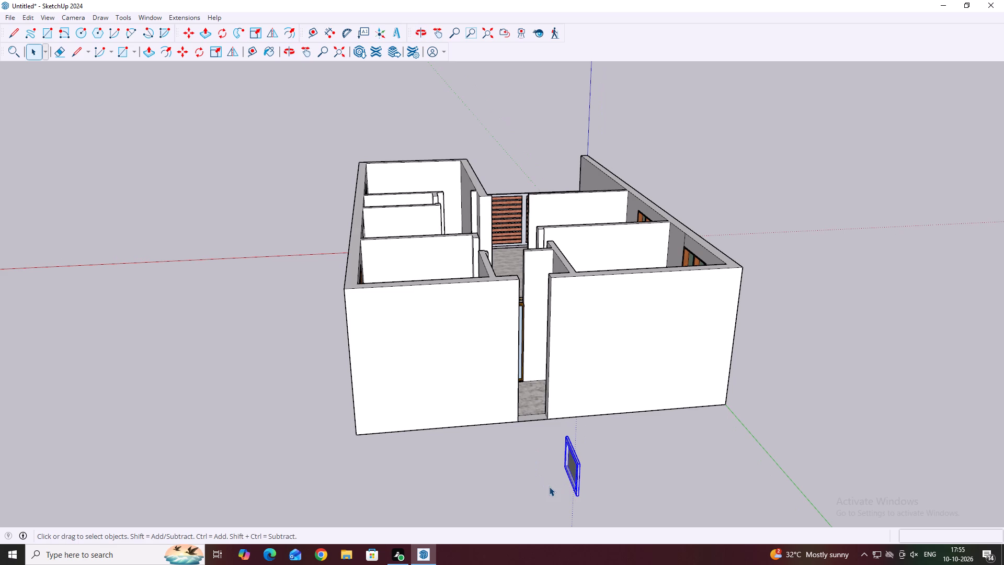
key("q")
scroll(573, 497, "up", 7)
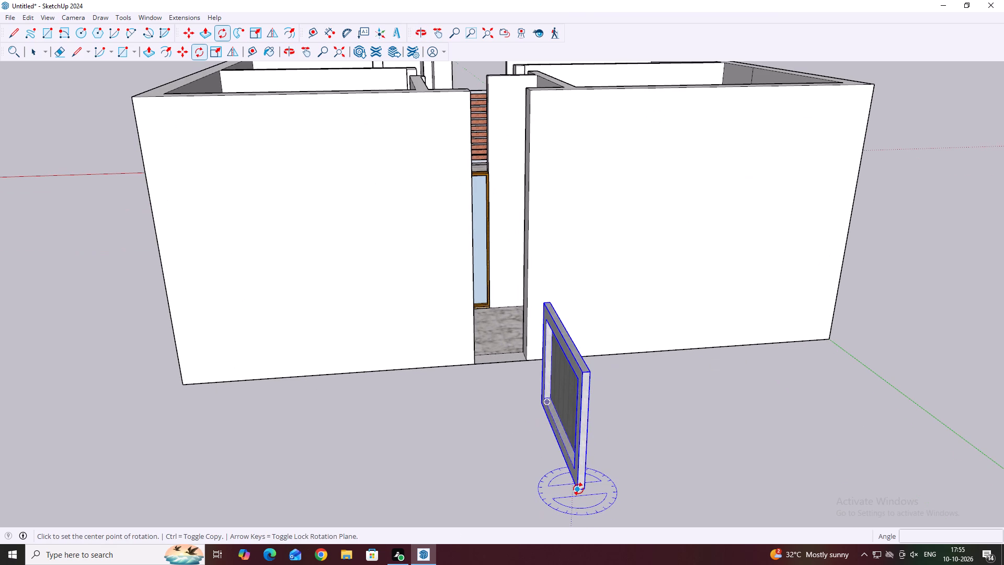
left_click(578, 489)
scroll(585, 491, "up", 5)
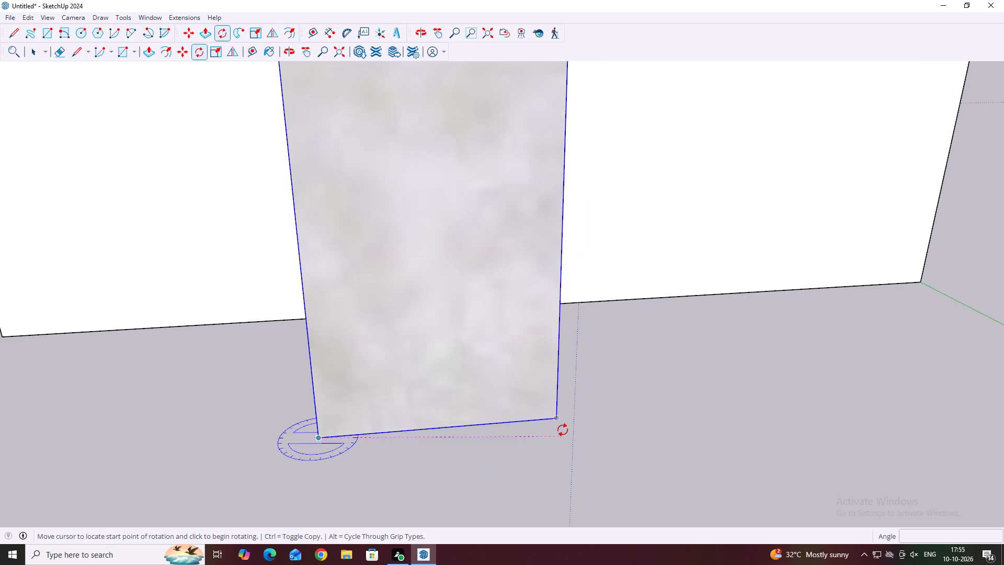
left_click(557, 417)
scroll(572, 439, "down", 5)
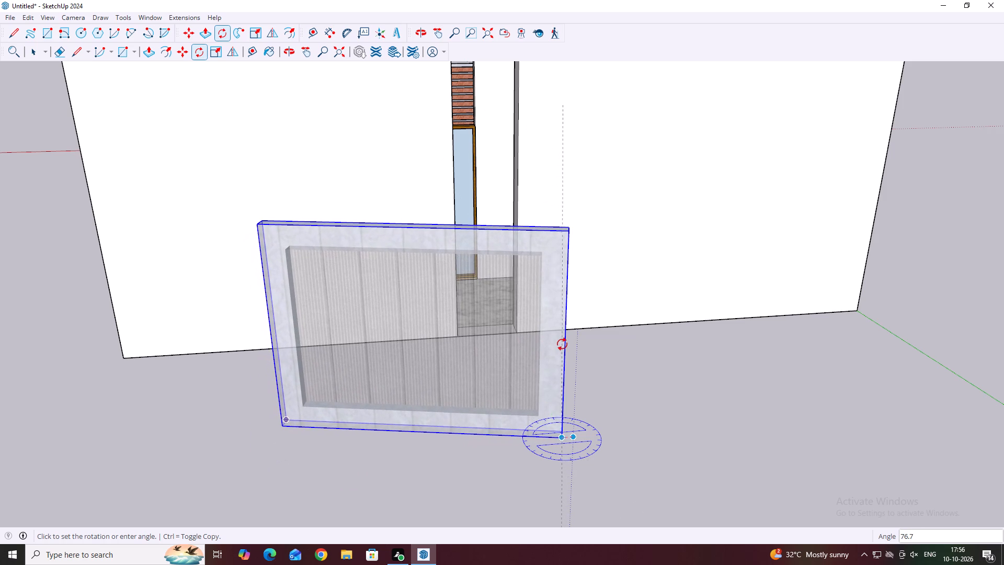
key("Up")
key("Left")
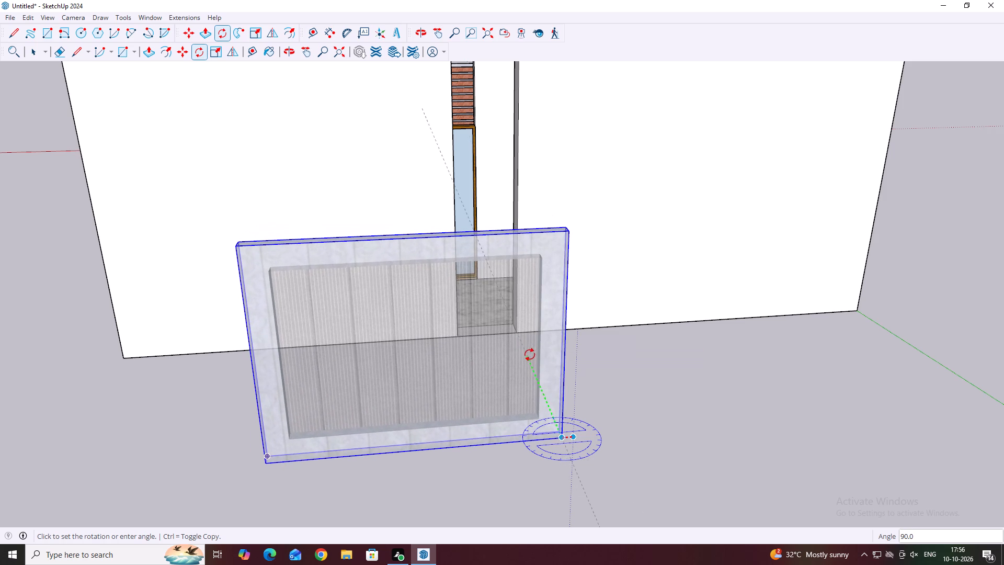
left_click(529, 355)
key("space")
scroll(558, 427, "down", 11)
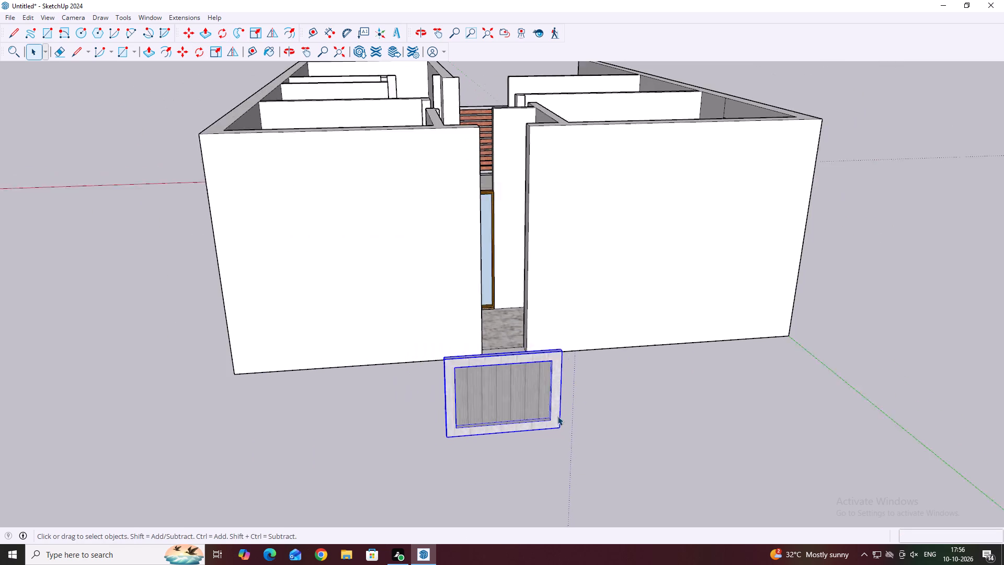
middle_click_drag(554, 363, 550, 377)
scroll(549, 378, "down", 5)
key("Escape")
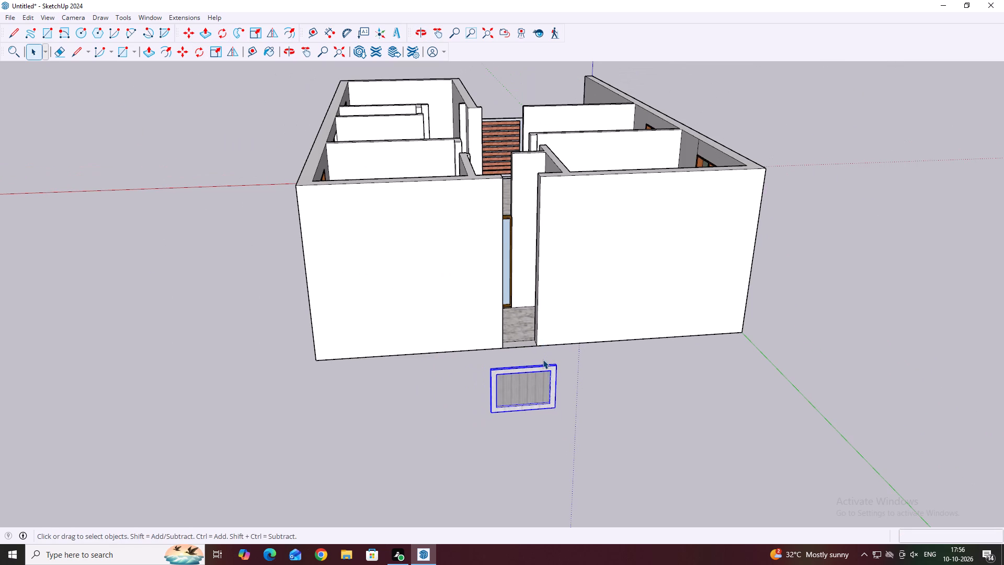
Draw a 1' line down the wall edge from the top outer corner of the rear opening.
scroll(543, 361, "up", 2)
middle_click_drag(587, 377, 583, 382)
left_click(512, 340)
middle_click_drag(514, 351, 505, 380)
left_click(504, 366)
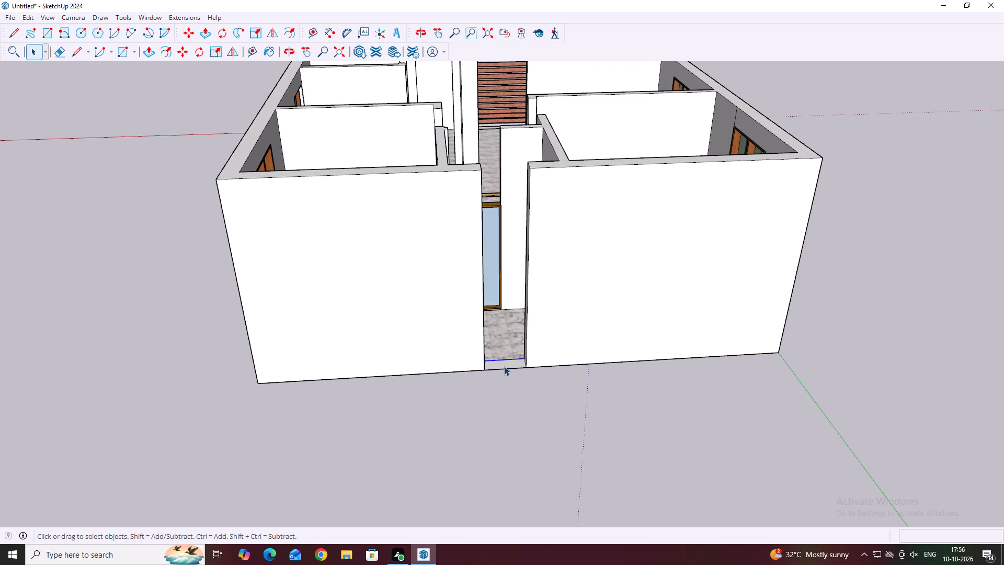
scroll(511, 365, "down", 4)
middle_click_drag(518, 295, 477, 278)
scroll(468, 243, "up", 3)
middle_click_drag(473, 236, 472, 270)
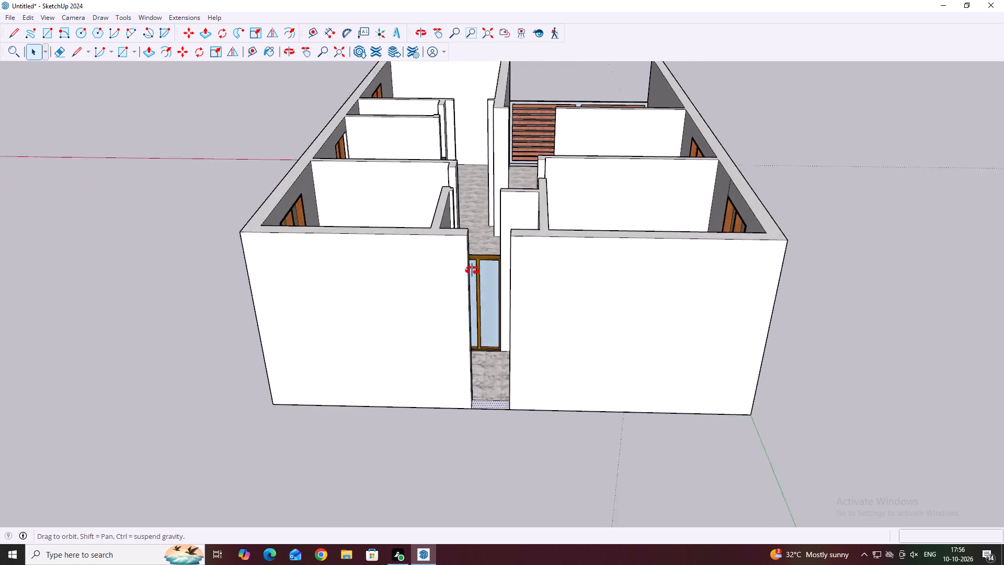
middle_click_drag(472, 270, 461, 295)
scroll(460, 291, "up", 2)
middle_click_drag(469, 297, 425, 298)
scroll(423, 290, "up", 7)
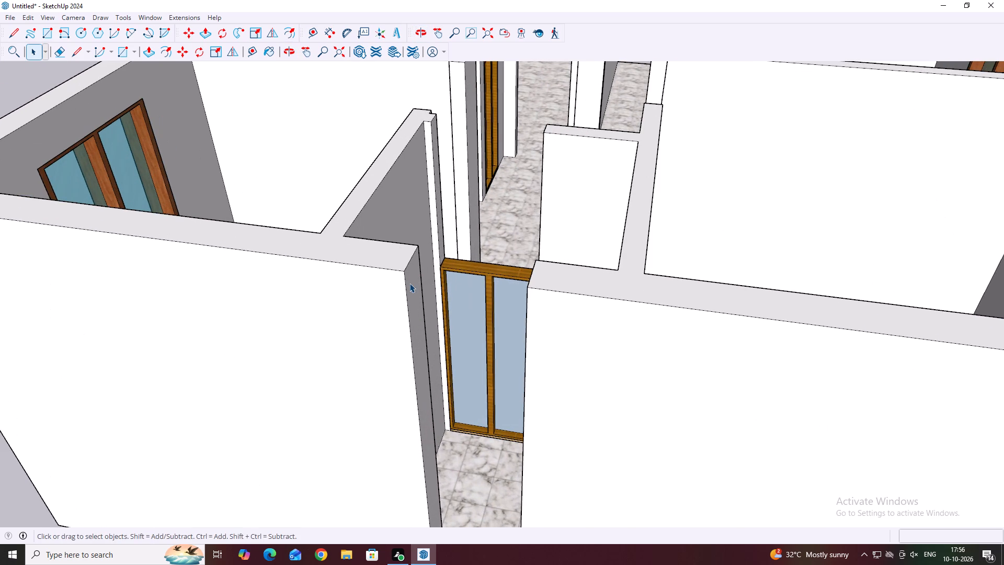
key("l")
scroll(401, 278, "up", 3)
left_click(408, 270)
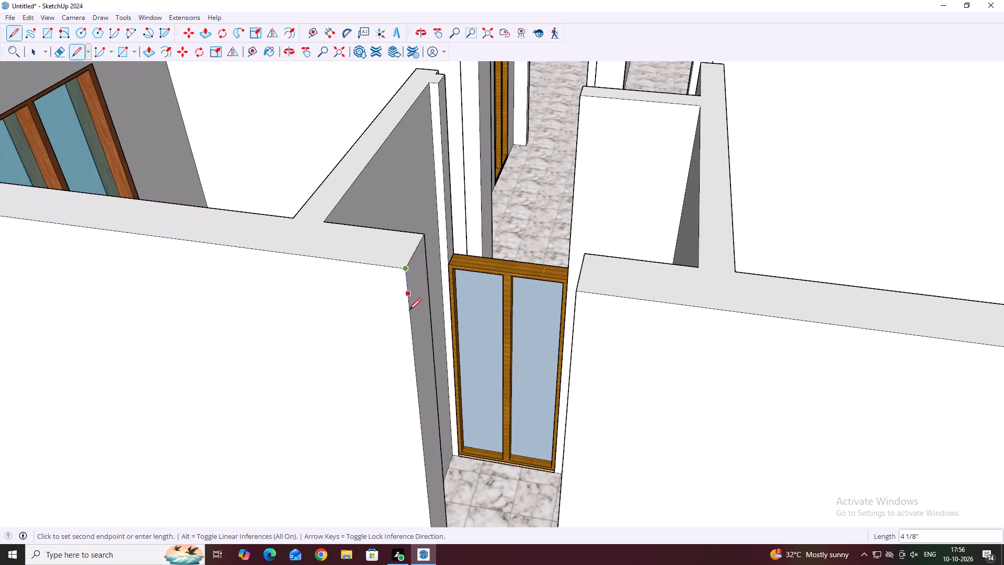
type("1'")
key("Return")
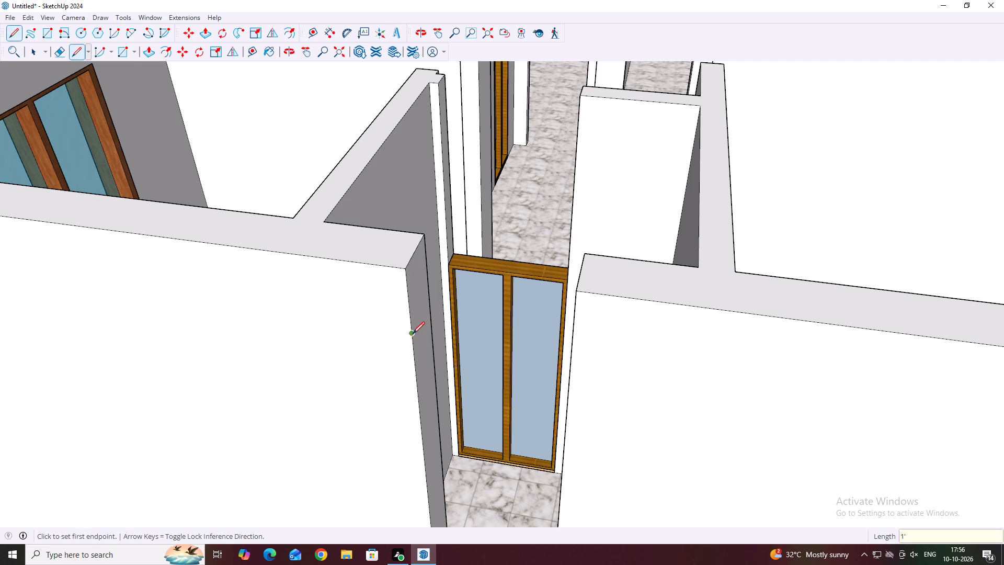
Draw a 2' line across the rear opening from that endpoint and delete the face formed below it.
left_click(413, 334)
scroll(580, 371, "down", 1)
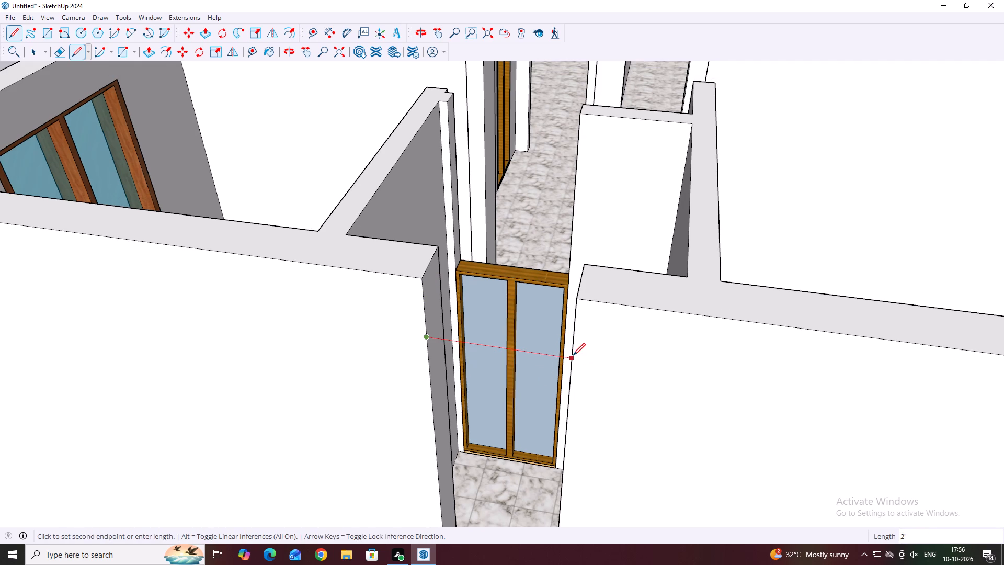
left_click(572, 356)
key("space")
left_click(547, 382)
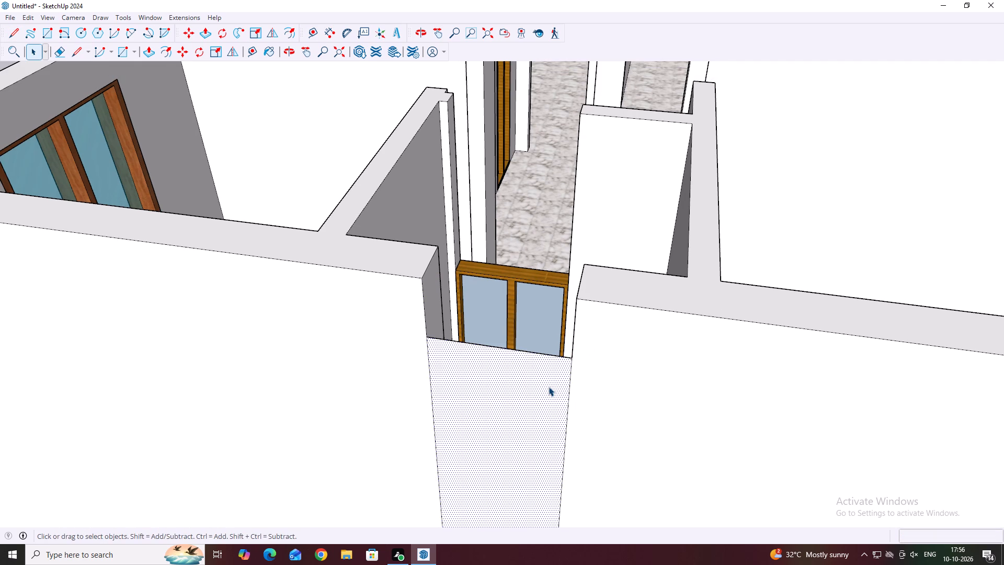
key("Delete")
Draw a 9" by 1' rectangle on the opening's wall end above the line and delete the face refilling the opening.
key("r")
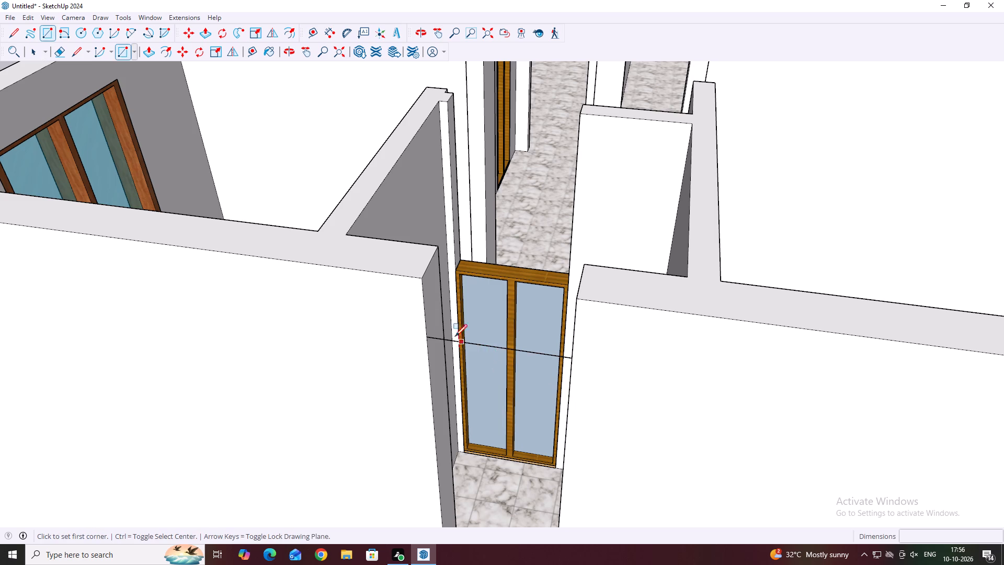
scroll(432, 324, "up", 2)
left_click(427, 338)
scroll(444, 304, "up", 2)
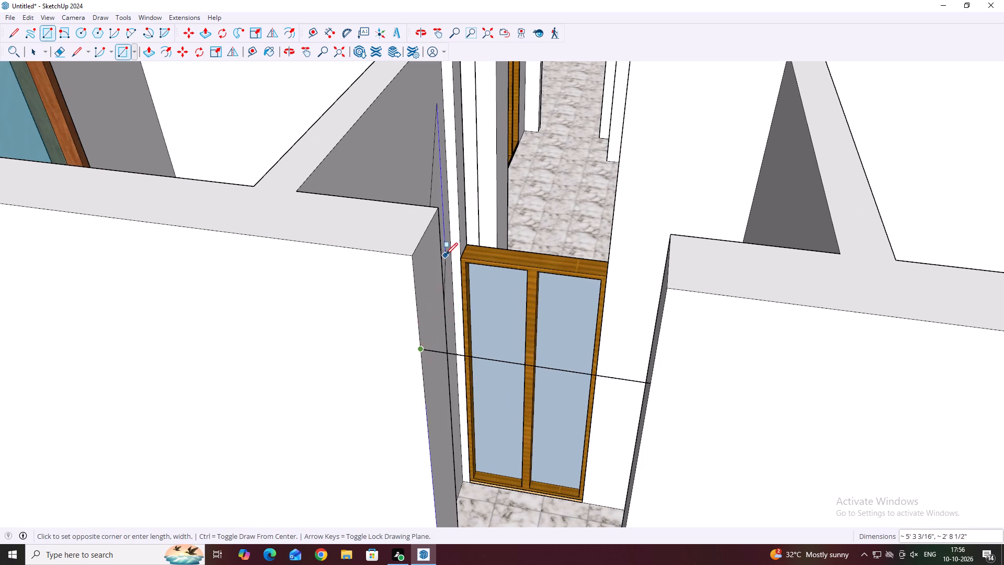
left_click(439, 212)
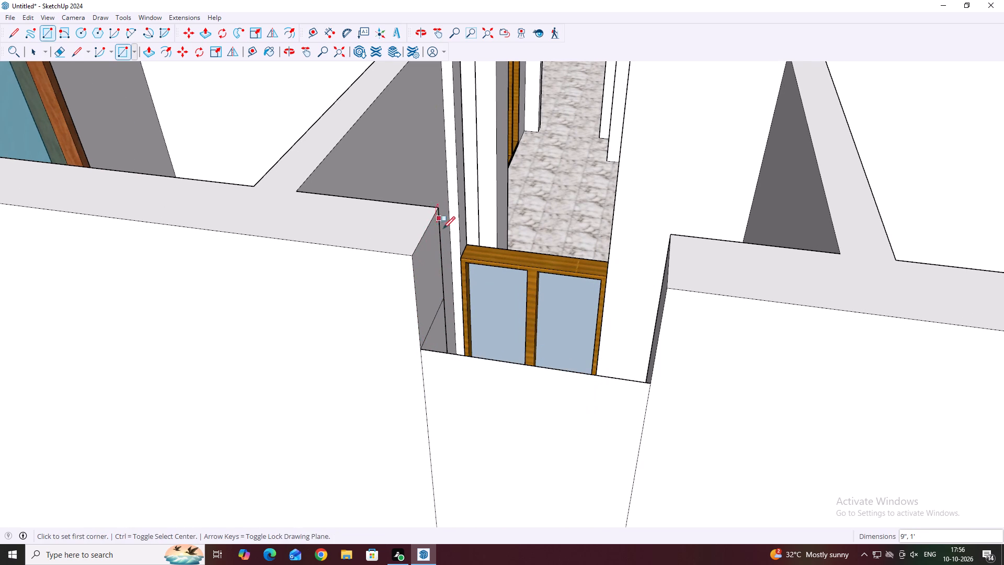
key("space")
scroll(443, 404, "down", 1)
left_click(464, 413)
key("Delete")
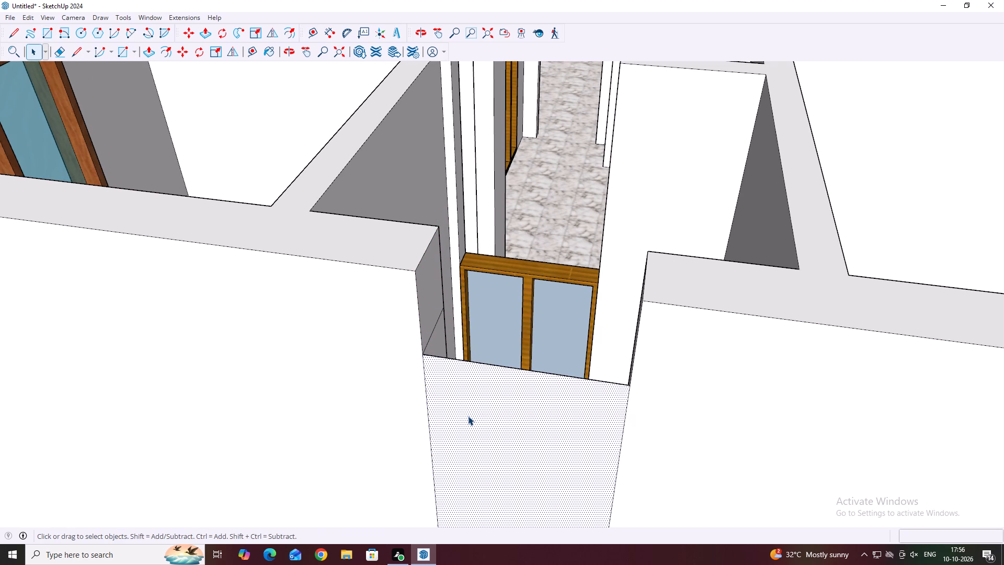
Push/Pull the small wall-end rectangle 2' across the rear opening to the opposite wall, forming the lintel.
left_click(429, 315)
middle_click_drag(432, 316, 436, 331)
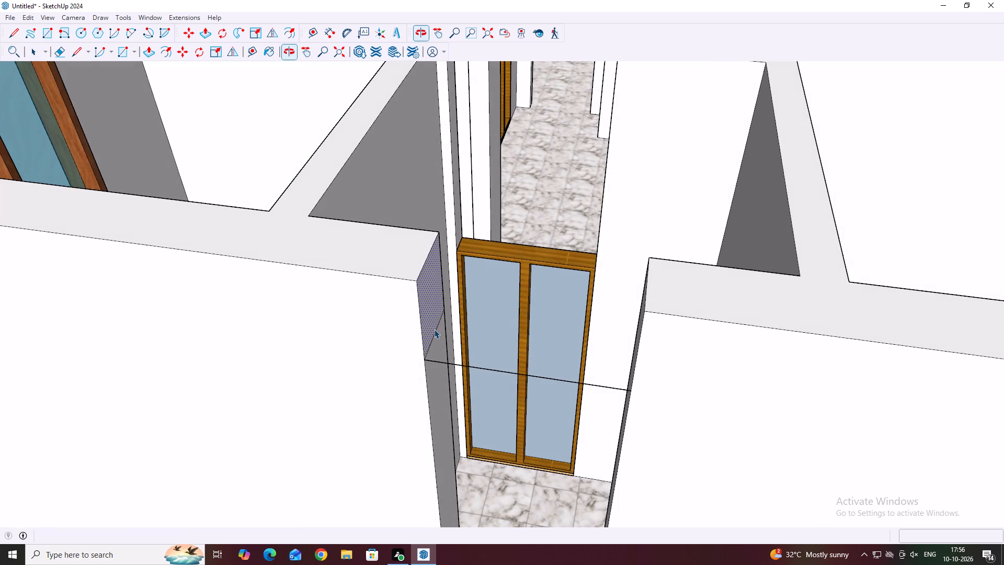
double_click(432, 326)
key("p")
left_click(415, 322)
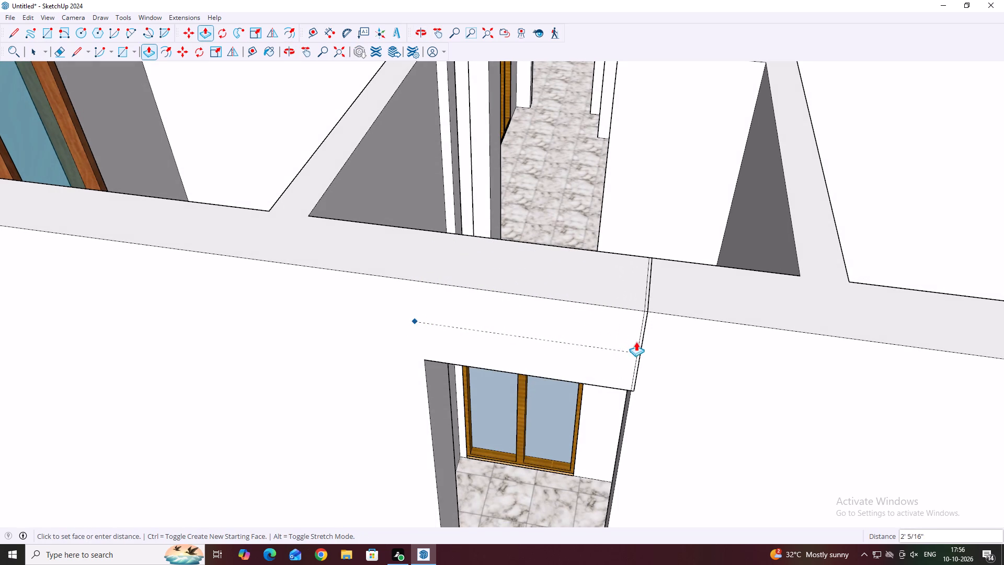
scroll(636, 342, "up", 3)
key("Escape")
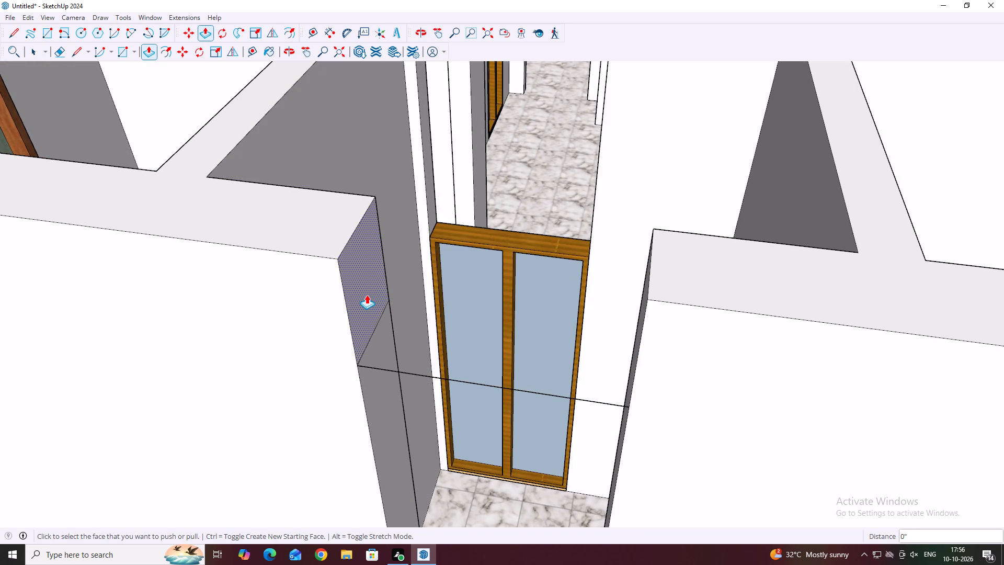
left_click(367, 295)
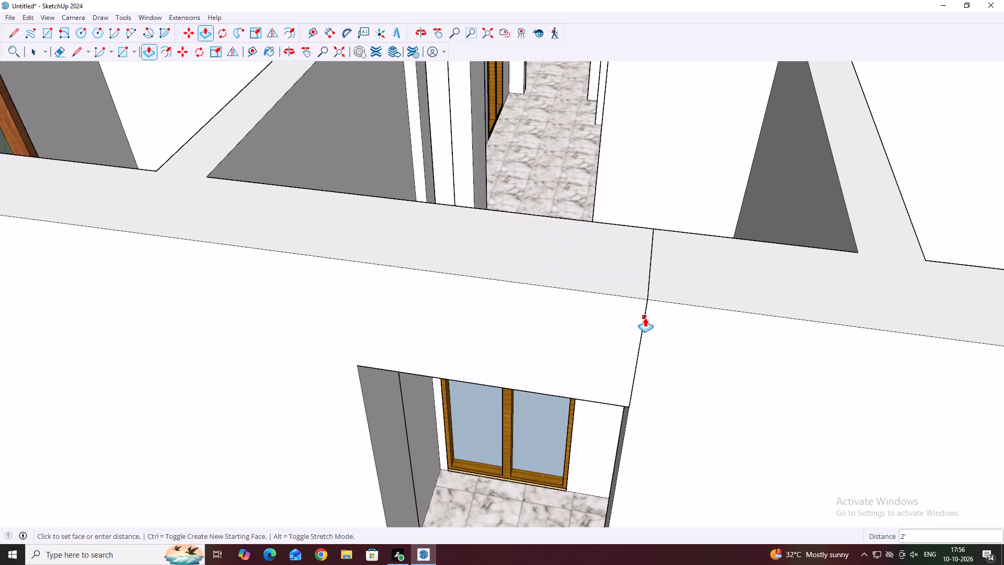
left_click(645, 318)
key("space")
Move the spare vent by its top corner into the rear opening, fitting it at the top directly under the lintel.
scroll(621, 352, "down", 5)
middle_click_drag(626, 392, 654, 311)
scroll(654, 309, "down", 1)
scroll(626, 327, "up", 1)
scroll(644, 329, "down", 5)
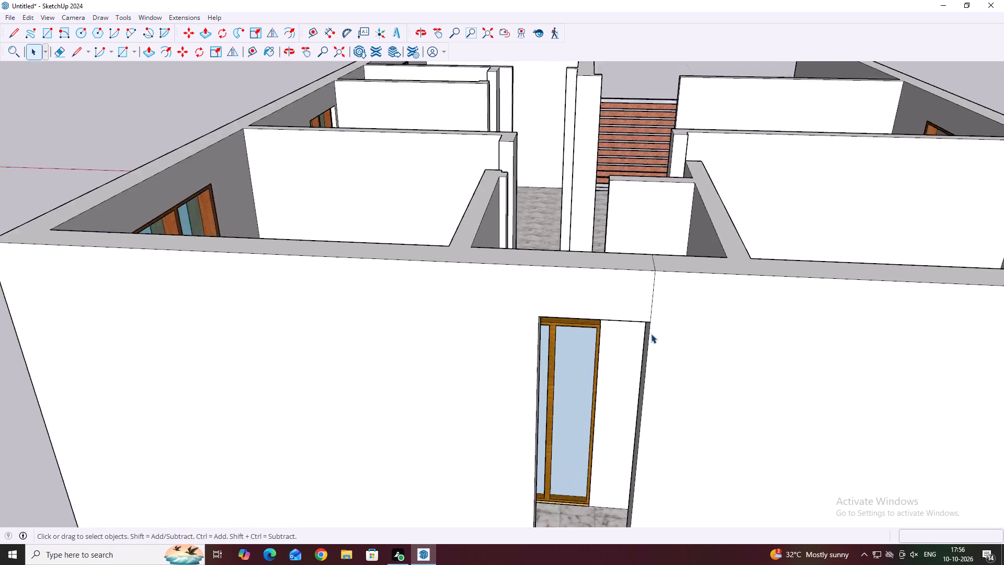
scroll(651, 334, "down", 18)
middle_click(651, 333)
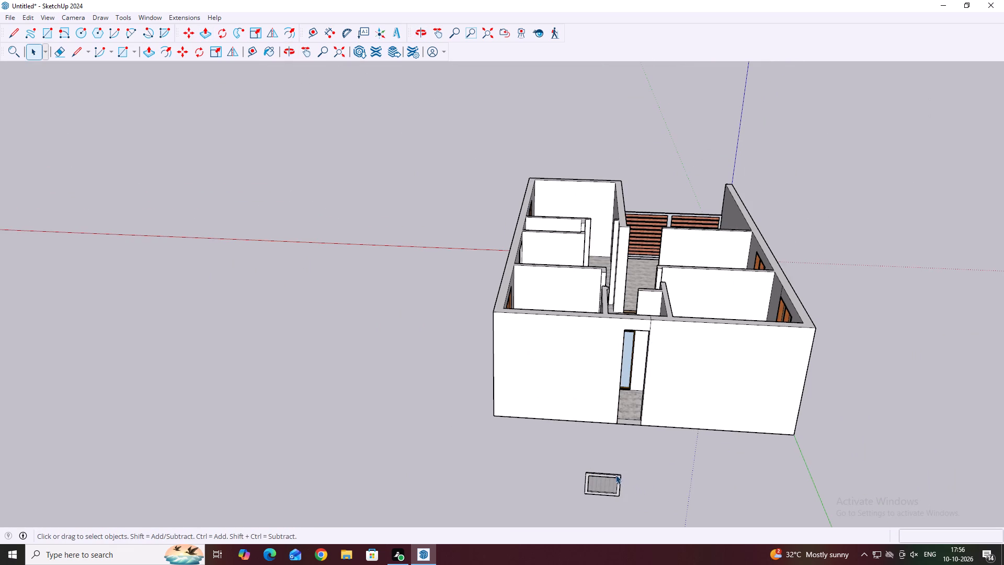
left_click(615, 474)
left_click(610, 477)
key("m")
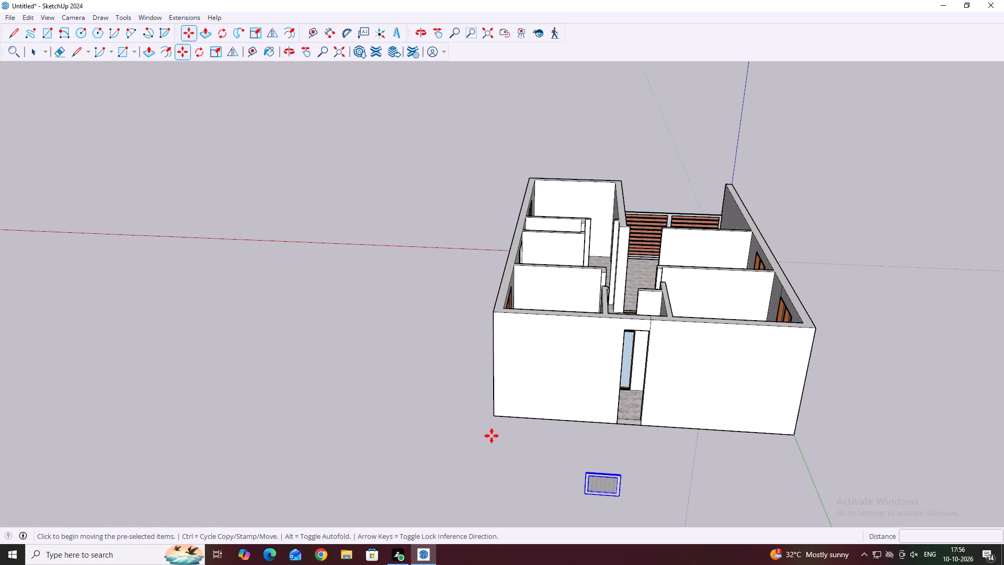
scroll(581, 460, "up", 9)
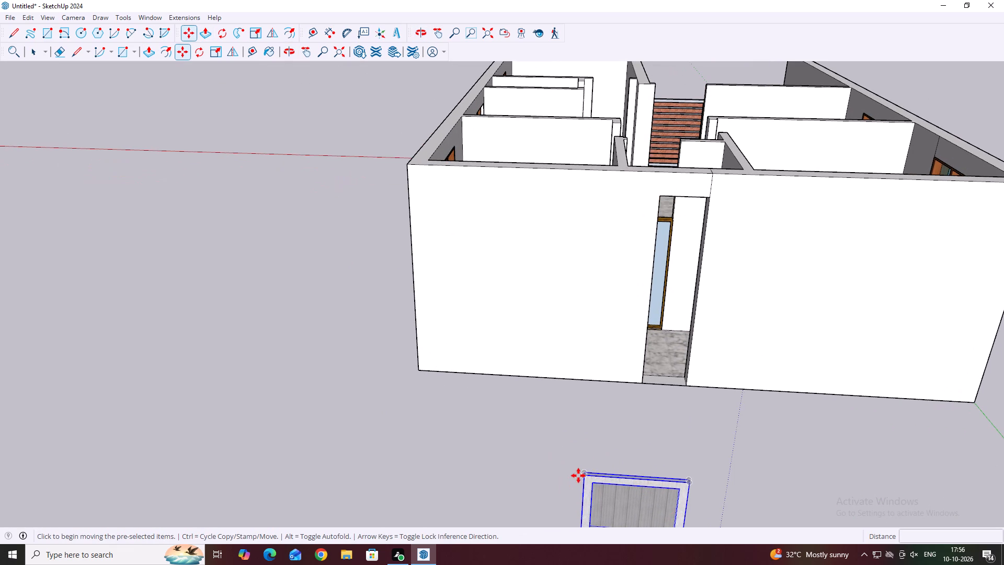
left_click(583, 476)
scroll(618, 431, "down", 5)
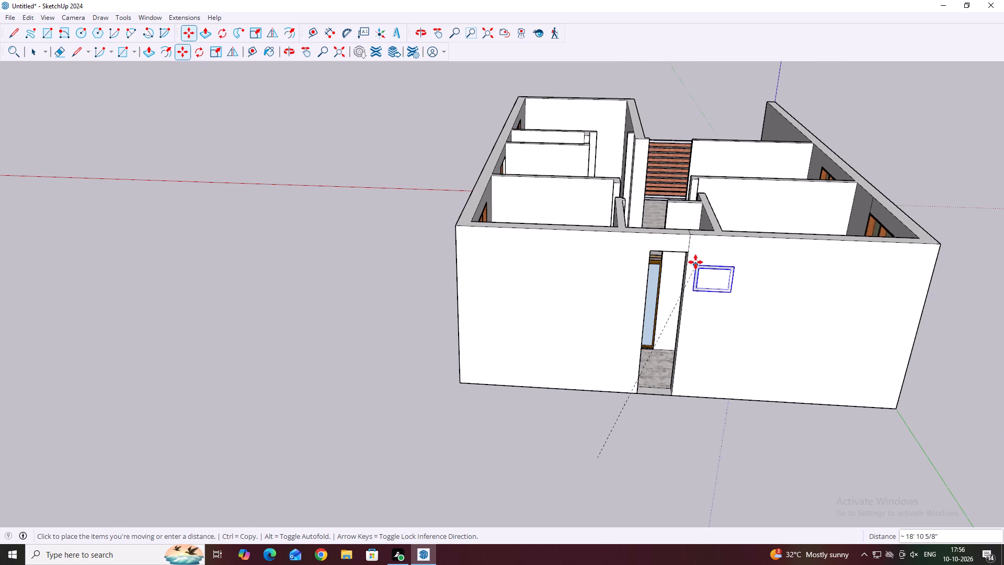
scroll(666, 238, "up", 8)
left_click(650, 251)
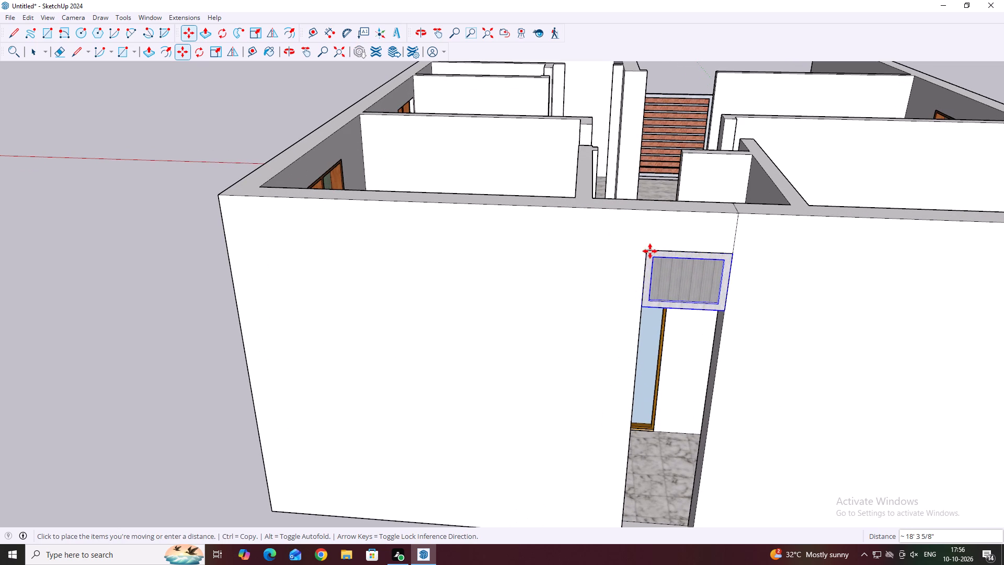
key("space")
scroll(612, 336, "down", 11)
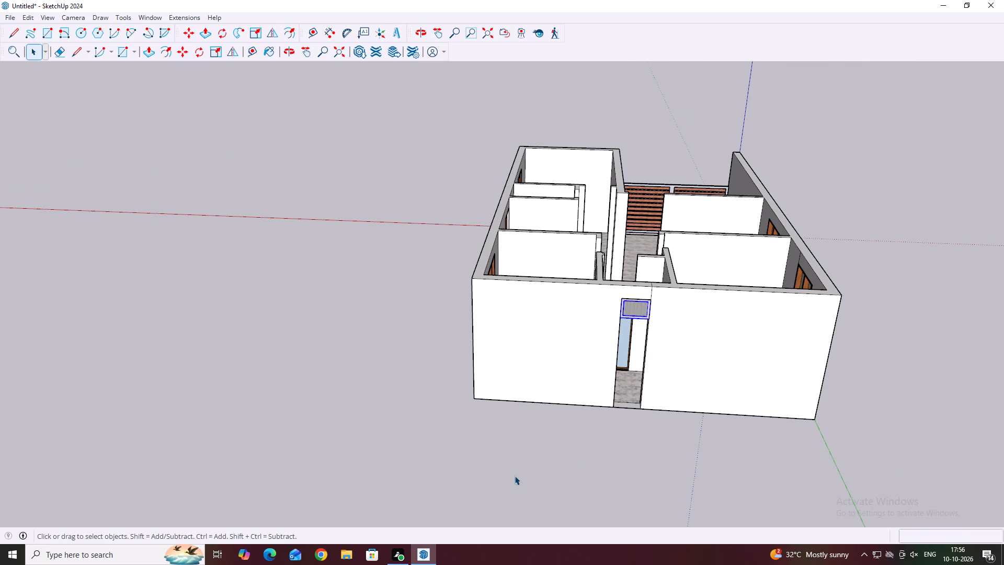
left_click(599, 457)
Delete the leftover seam edges on the rear wall's outer face above the vent and across the wall top.
scroll(666, 282, "up", 3)
middle_click_drag(660, 282, 646, 377)
scroll(633, 391, "up", 4)
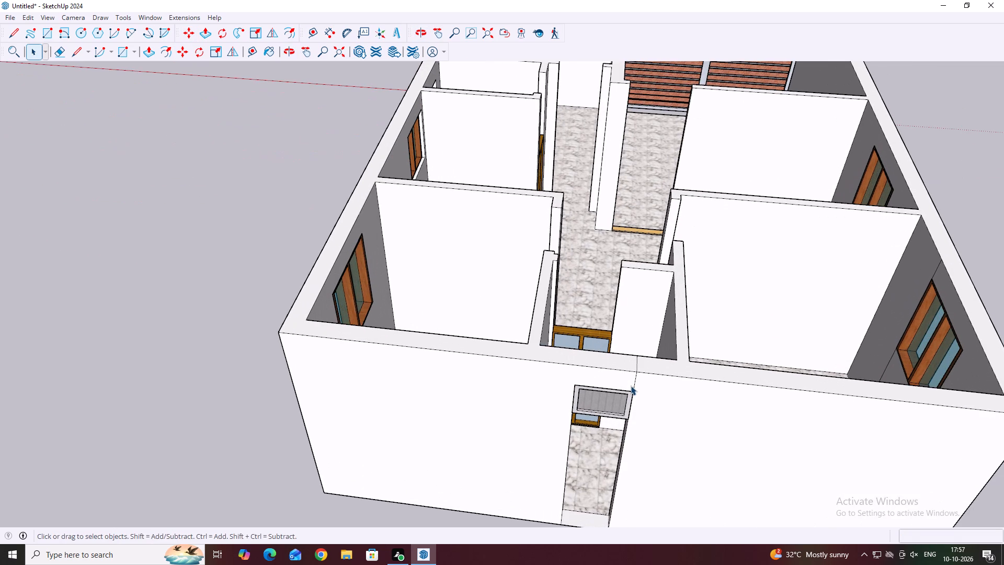
left_click(632, 387)
scroll(645, 402, "down", 4)
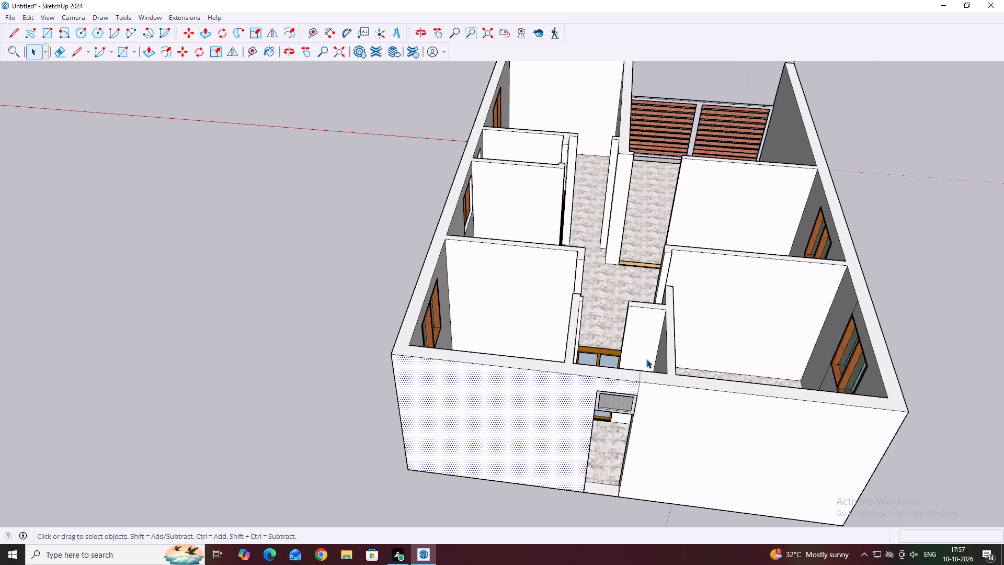
left_click(367, 302)
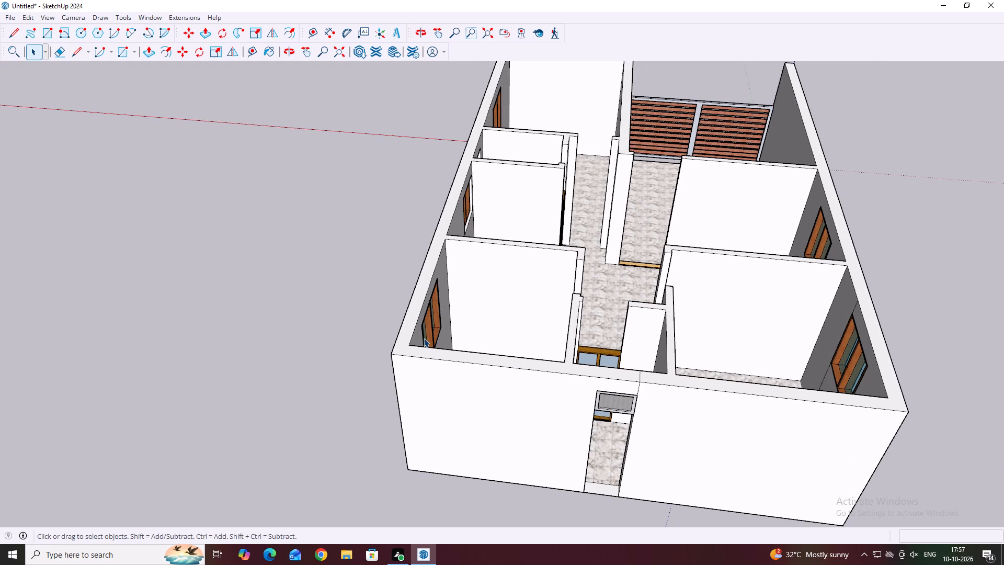
scroll(645, 385, "up", 5)
left_click(637, 386)
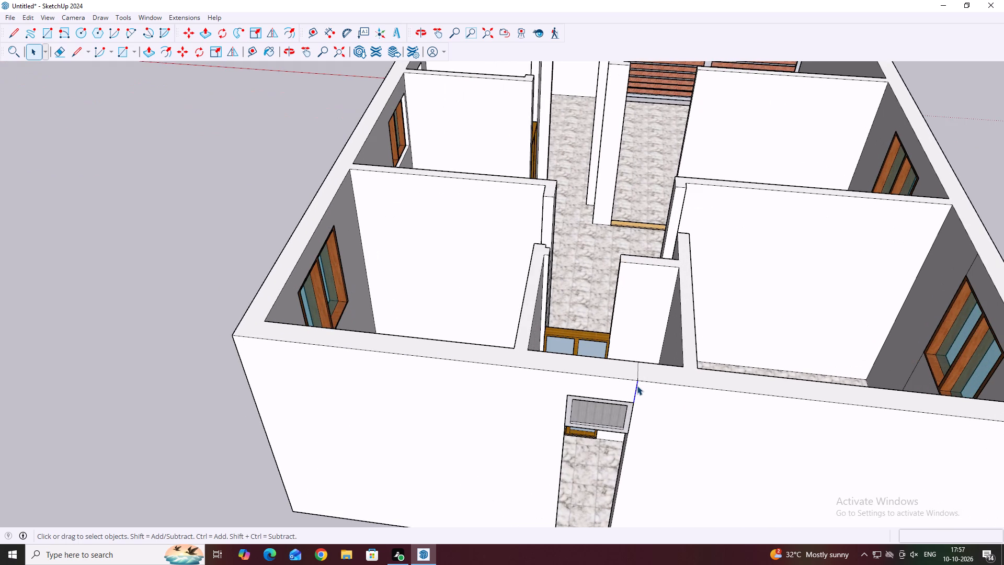
key("Delete")
middle_click_drag(635, 397, 643, 427)
scroll(641, 381, "up", 2)
left_click(645, 422)
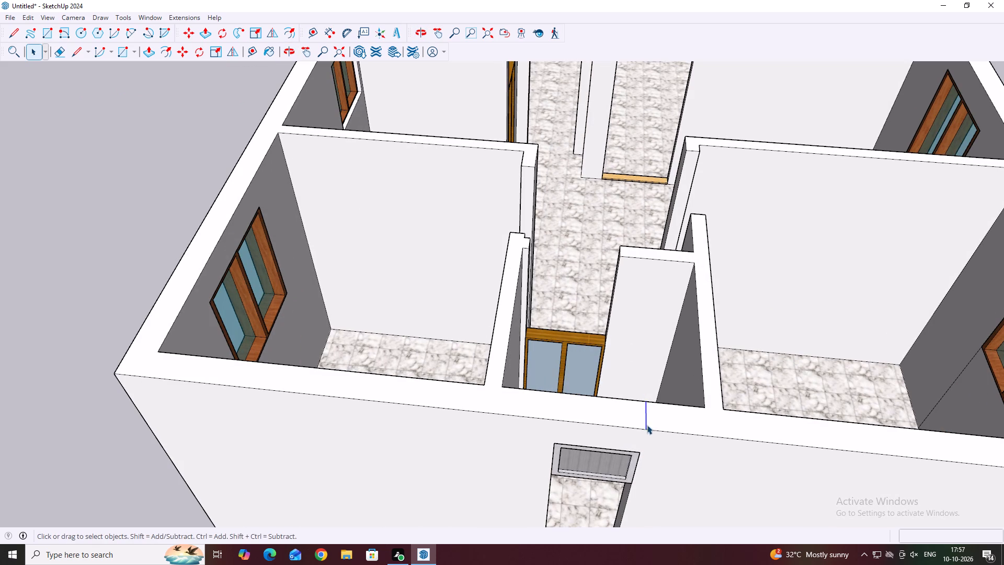
key("Return")
key("Delete")
Delete the three leftover edges around the window on the inner wall of the rear corner room with the longer rear wall.
scroll(647, 417, "down", 4)
middle_click_drag(650, 361, 676, 470)
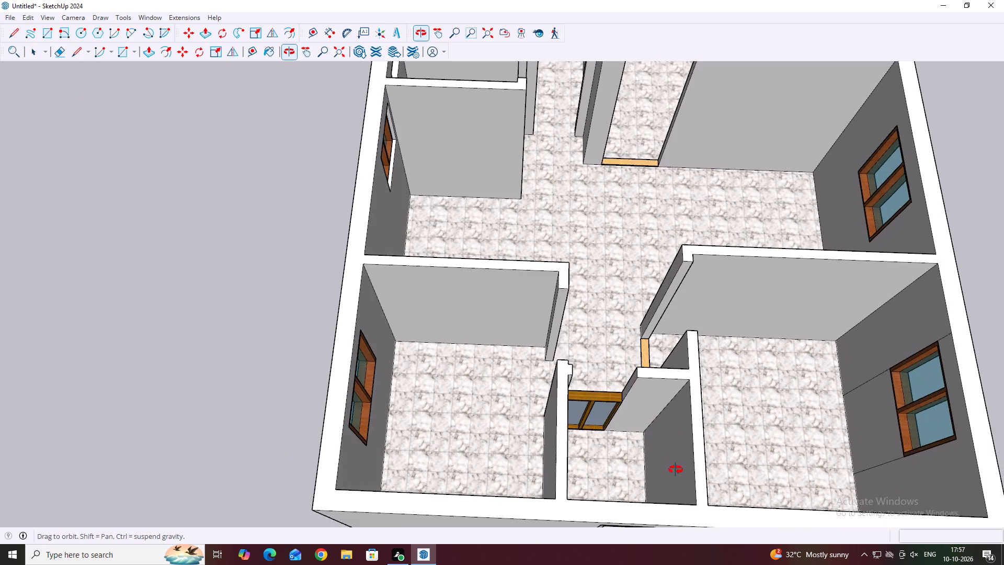
middle_click_drag(676, 470, 678, 477)
scroll(640, 367, "down", 4)
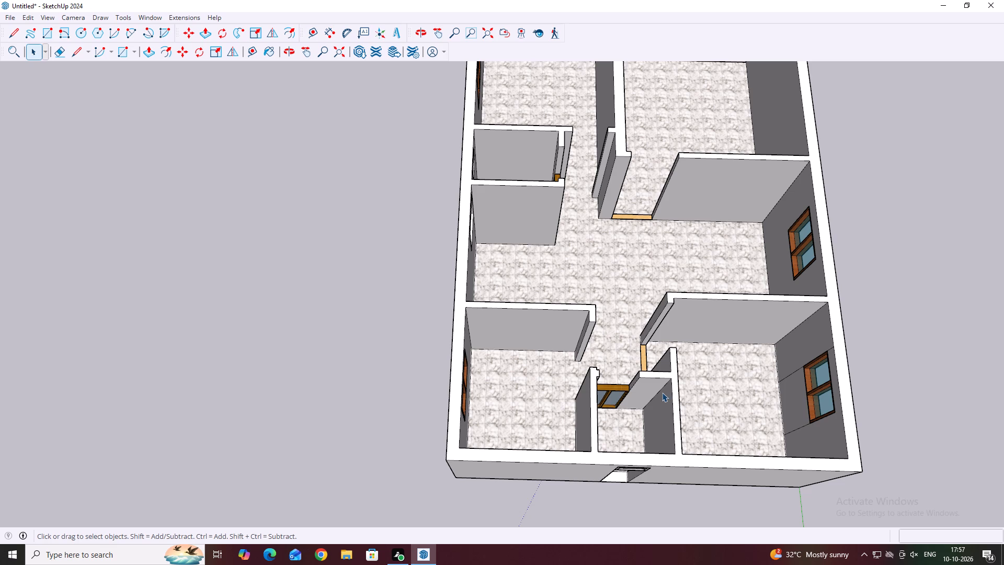
middle_click_drag(785, 415, 805, 451)
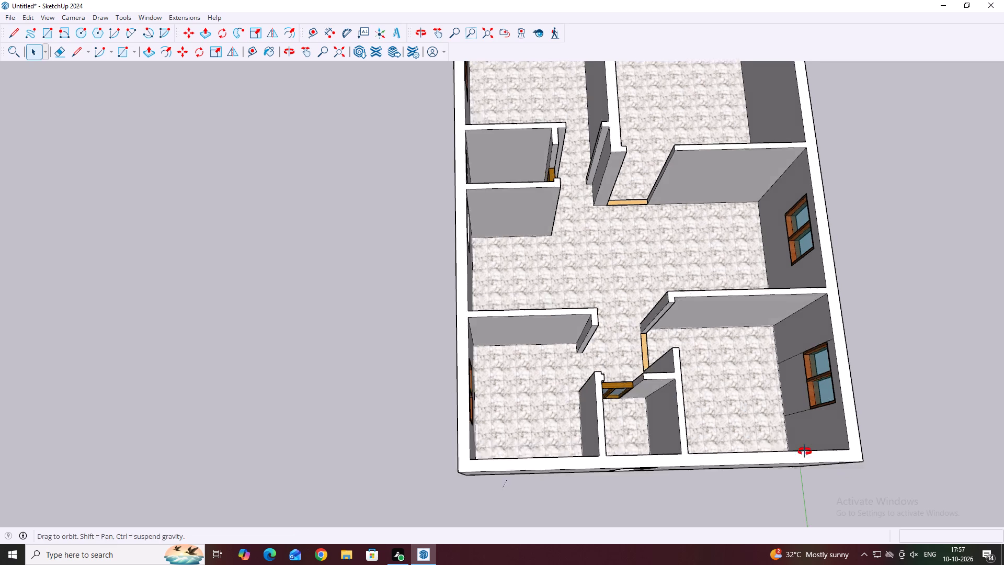
middle_click_drag(805, 451, 835, 497)
scroll(795, 381, "up", 7)
left_click(805, 366)
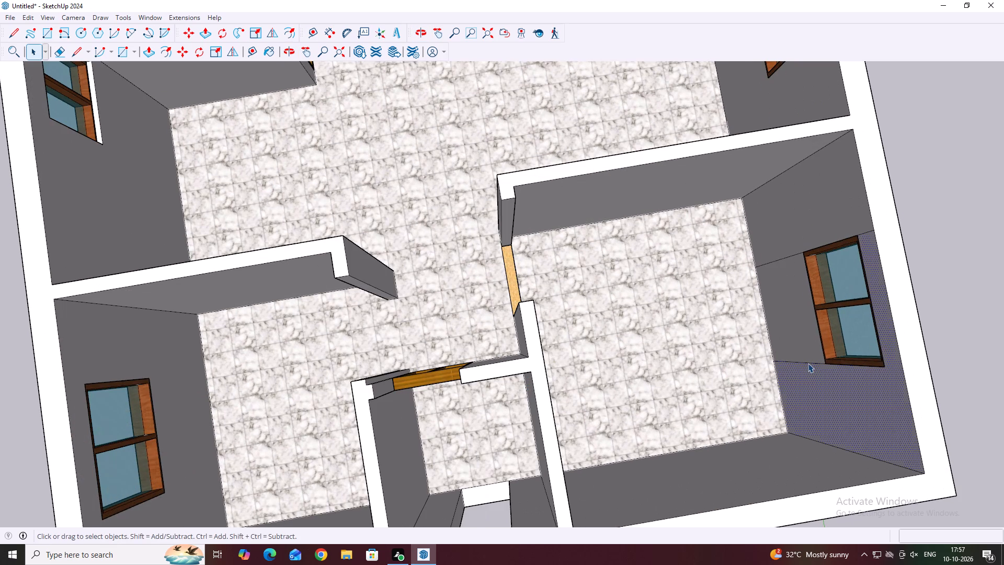
left_click(808, 363)
key("Delete")
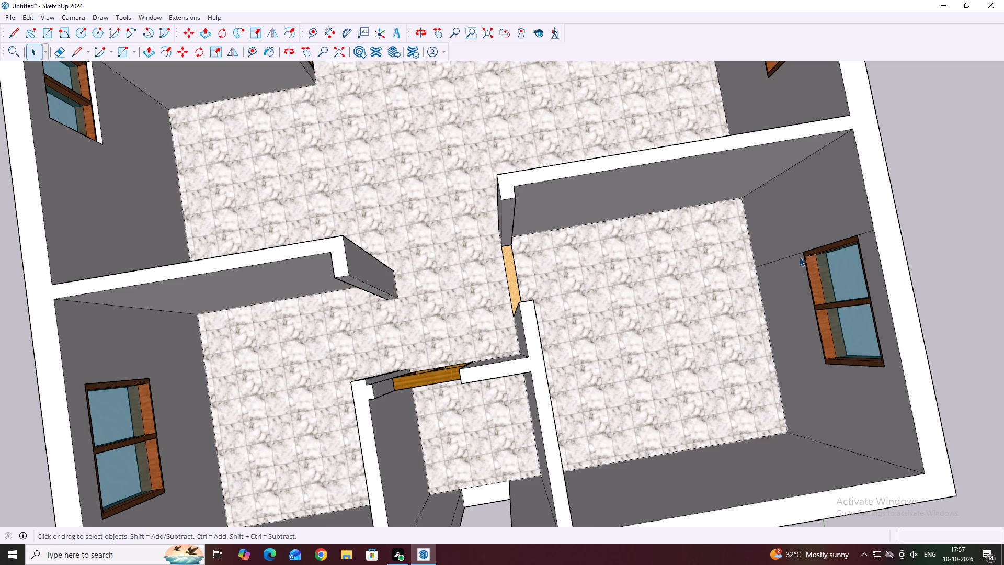
left_click(798, 256)
key("Delete")
left_click(865, 232)
key("Delete")
Delete the leftover seam edge on the rear wall's inner face between the opening's top corner and the wall top.
scroll(864, 312, "down", 4)
middle_click_drag(520, 508, 580, 489)
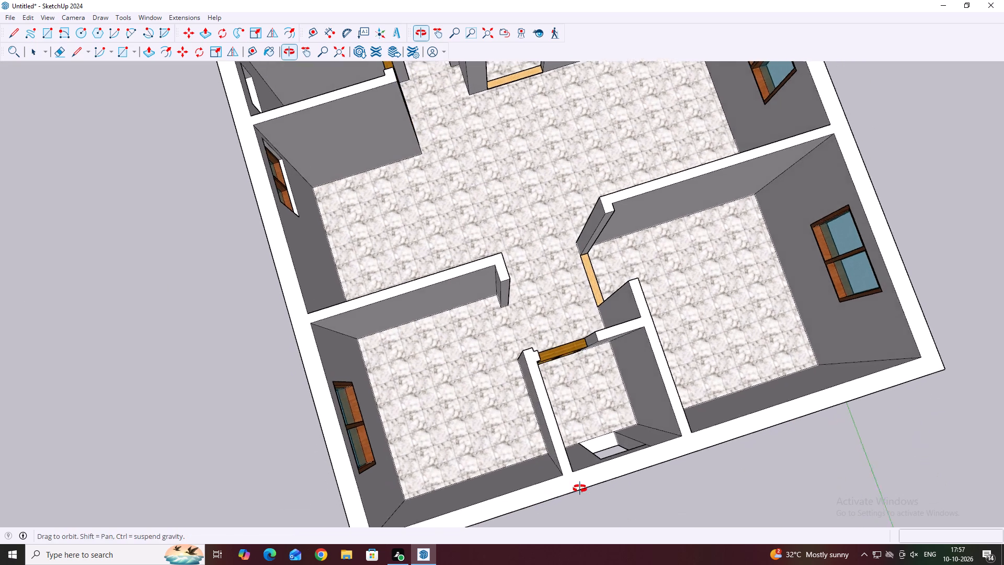
middle_click_drag(580, 489, 585, 488)
middle_click_drag(646, 453, 679, 501)
scroll(680, 417, "up", 5)
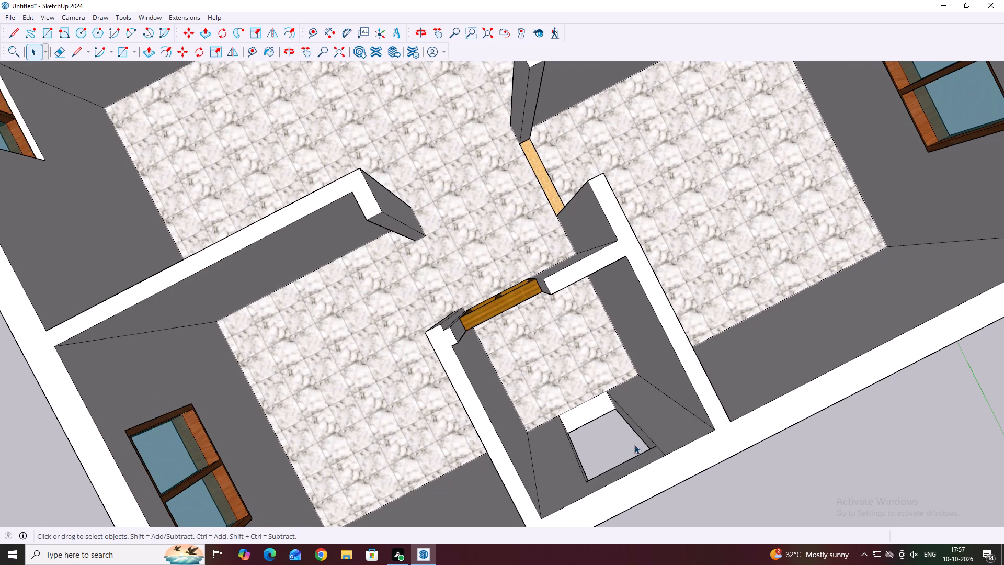
scroll(649, 440, "up", 2)
left_click(668, 454)
left_click(667, 456)
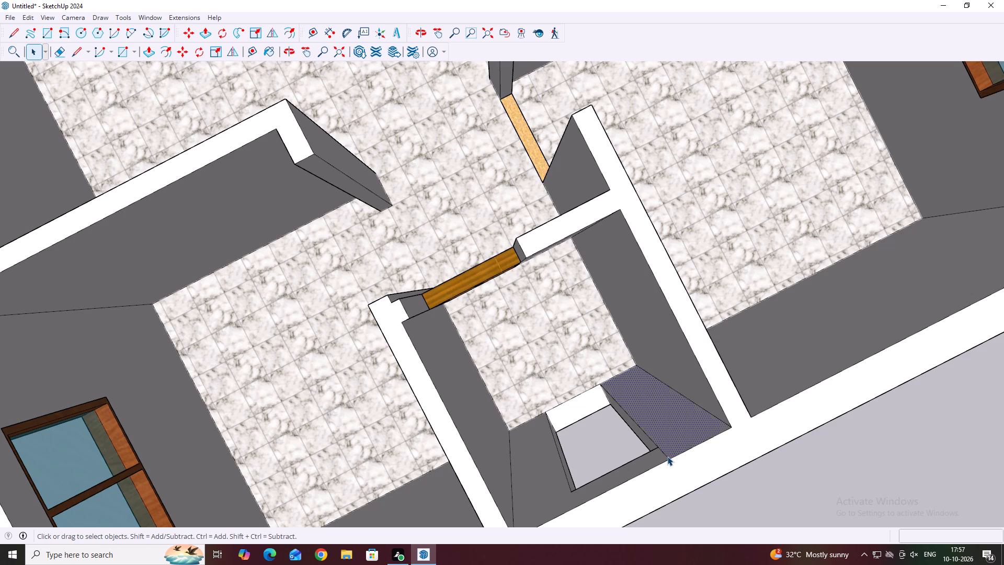
key("Delete")
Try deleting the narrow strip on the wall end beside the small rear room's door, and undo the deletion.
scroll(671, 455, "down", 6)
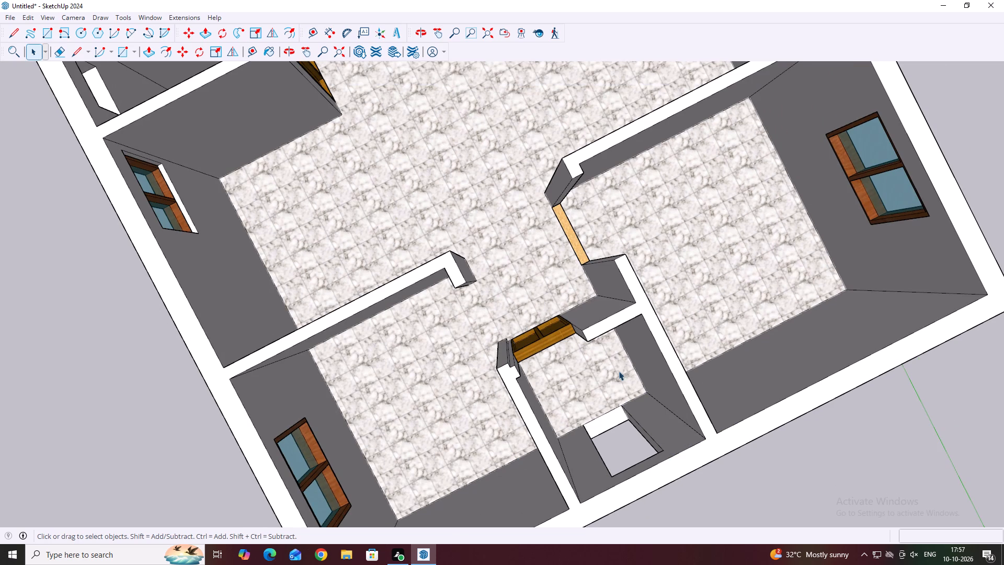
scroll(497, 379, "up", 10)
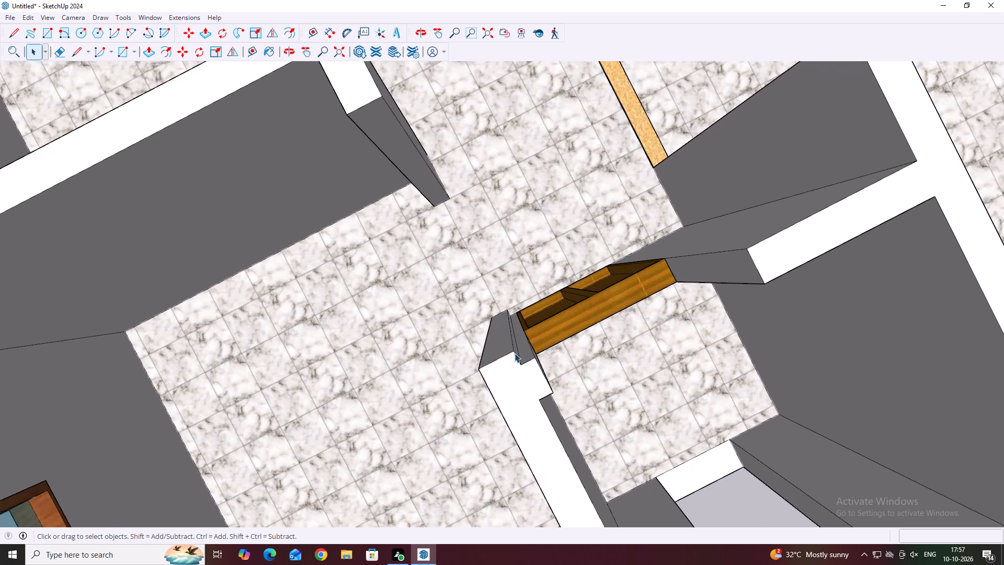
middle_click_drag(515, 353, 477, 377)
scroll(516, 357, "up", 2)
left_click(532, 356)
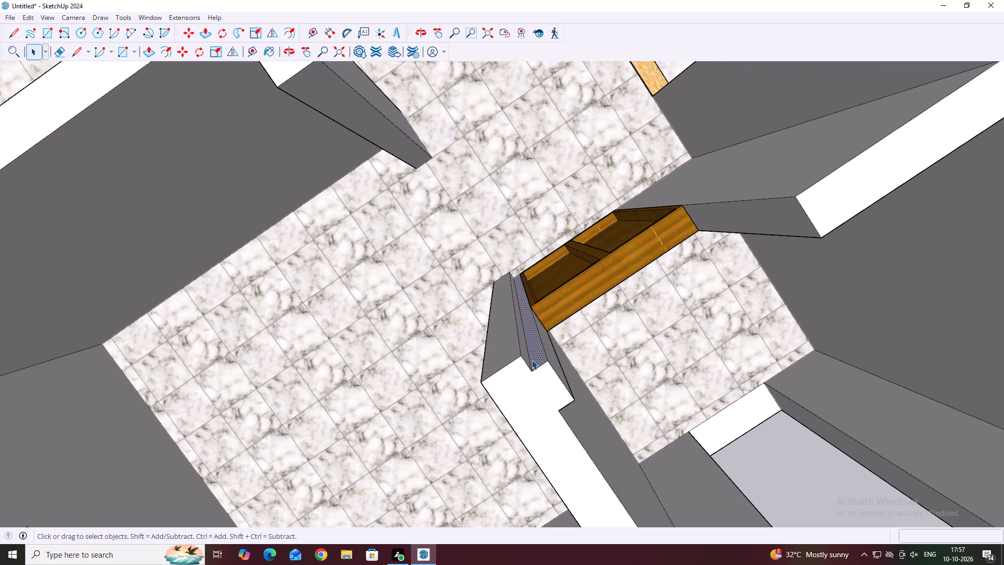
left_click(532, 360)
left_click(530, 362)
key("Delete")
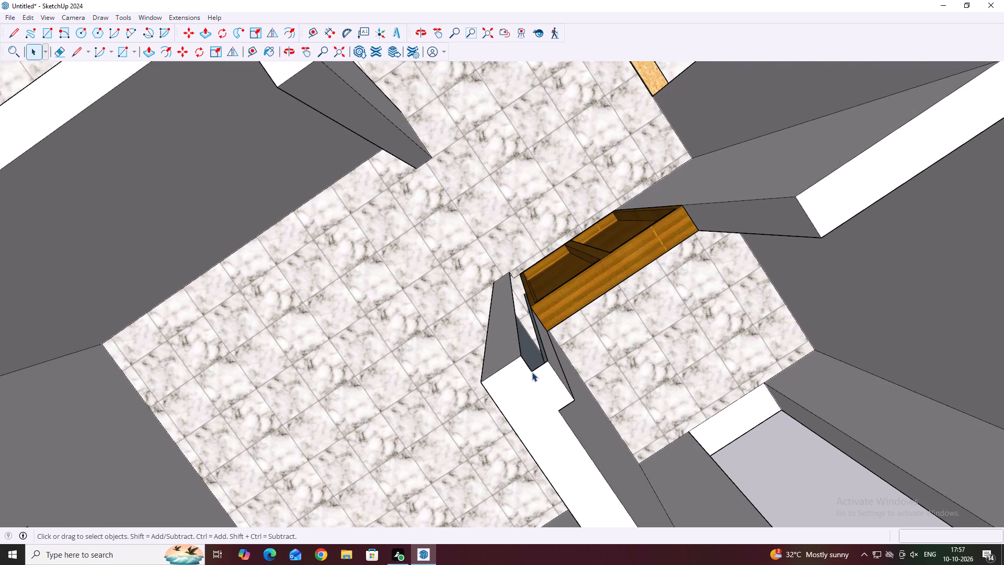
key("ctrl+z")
Push/Pull the bottom face of the rear opening up 7' 8" to the vent's underside to fill the wall below it.
scroll(532, 376, "down", 11)
middle_click_drag(599, 419, 602, 260)
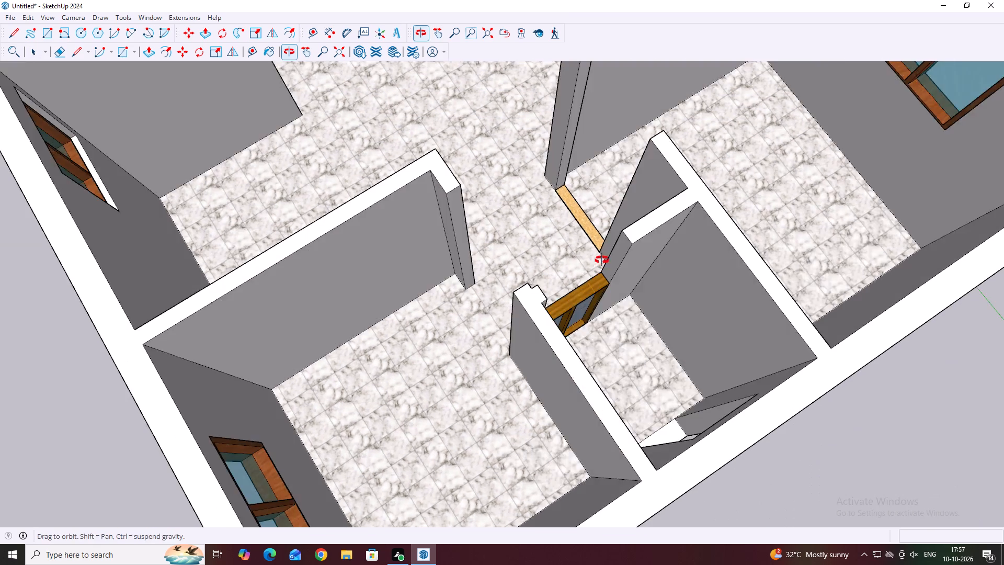
middle_click_drag(602, 260, 606, 234)
middle_click_drag(551, 351, 533, 252)
middle_click_drag(750, 341, 575, 307)
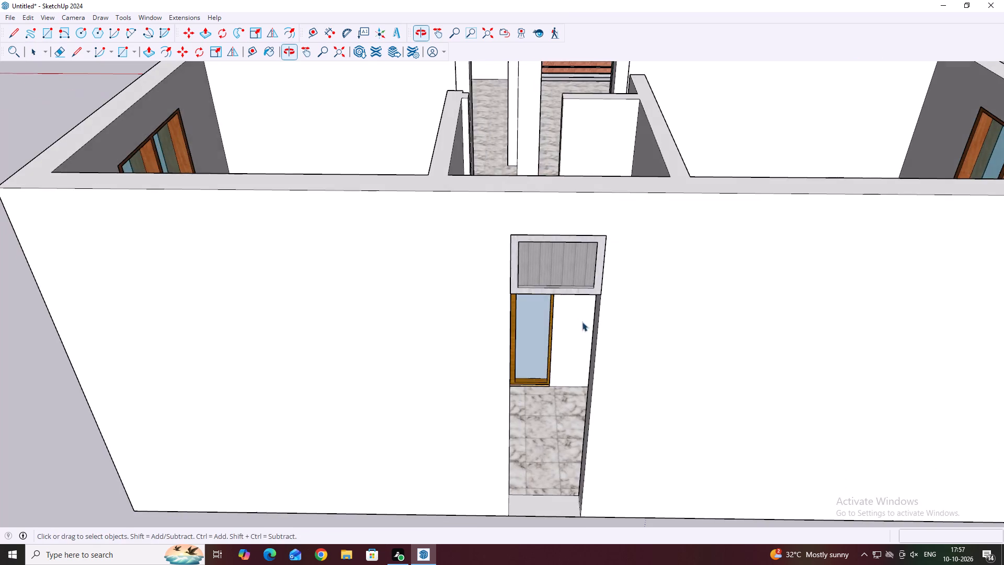
scroll(588, 326, "down", 4)
left_click(539, 454)
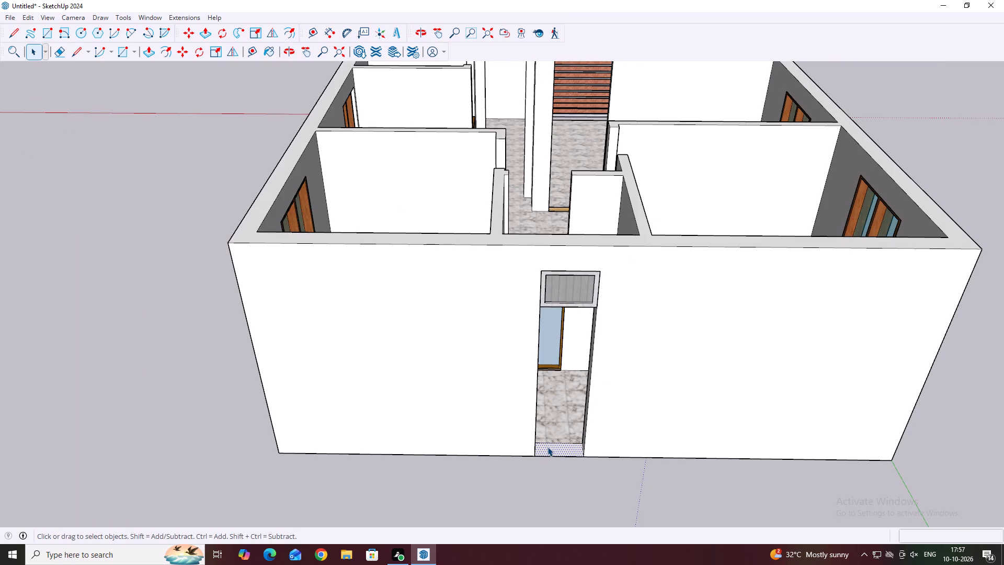
key("p")
scroll(552, 451, "up", 2)
left_click(565, 447)
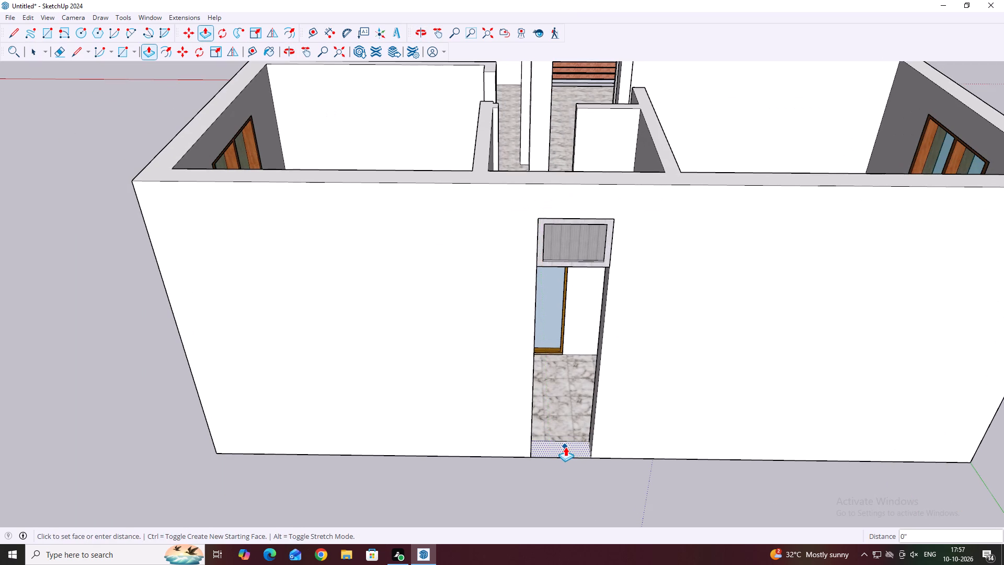
left_click(585, 265)
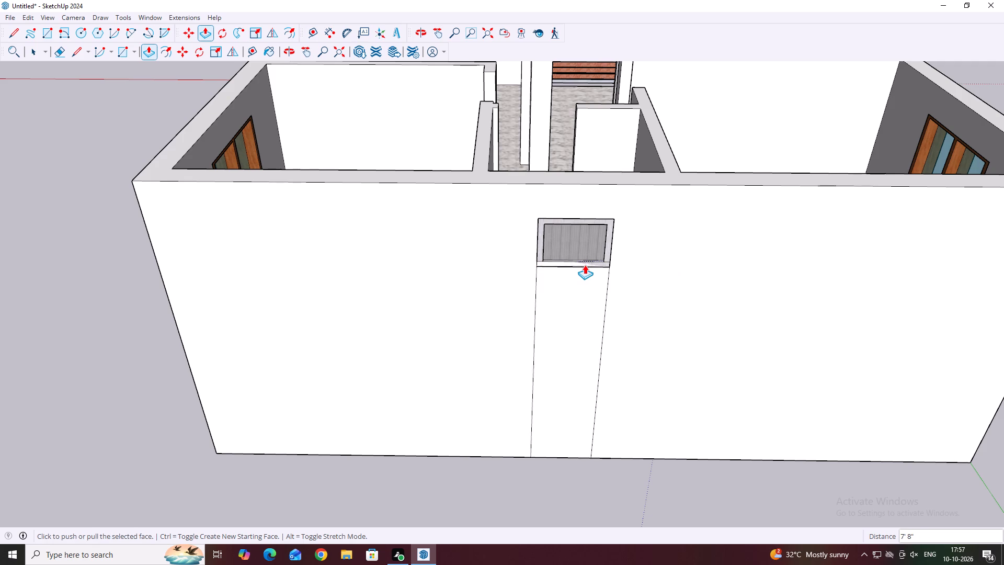
Examine the filled rear wall and vent from outside, above and inside the small rear room.
middle_click_drag(595, 256, 603, 331)
middle_click_drag(604, 381, 605, 392)
middle_click_drag(597, 339, 622, 429)
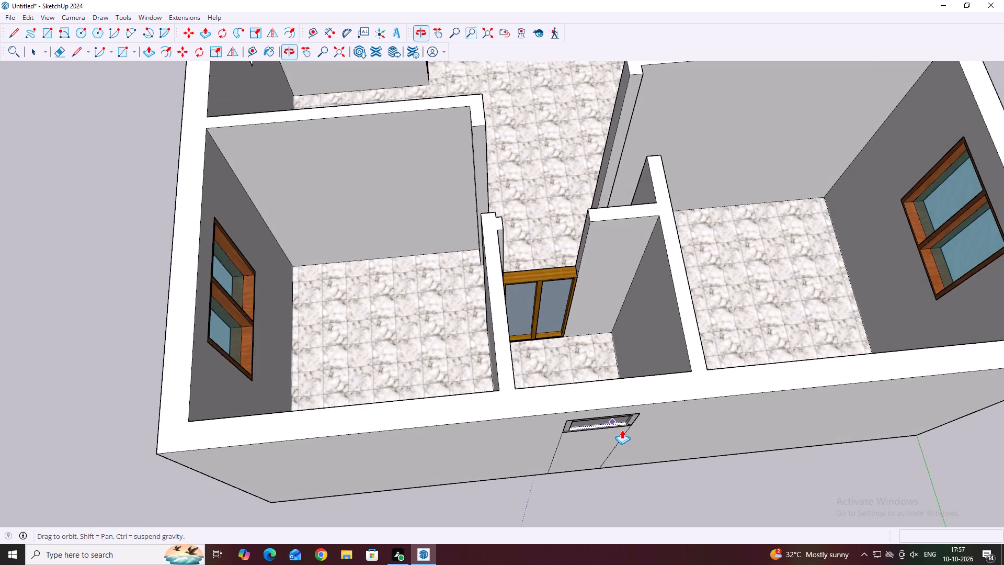
scroll(605, 381, "down", 3)
key("Escape")
key("space")
scroll(606, 410, "up", 1)
left_click(625, 451)
middle_click_drag(608, 389, 619, 454)
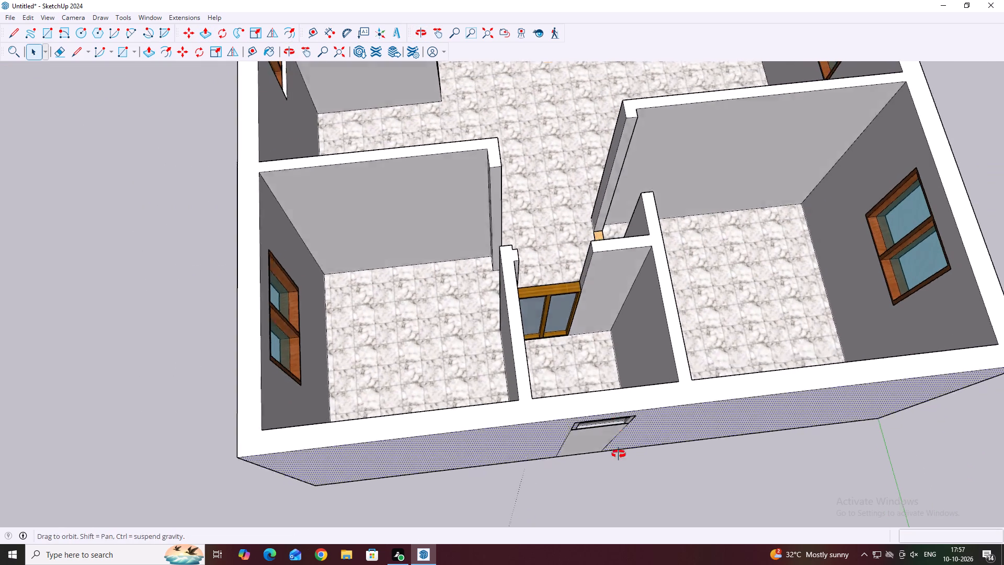
middle_click_drag(619, 454, 631, 513)
scroll(608, 465, "up", 4)
middle_click_drag(658, 487, 681, 531)
scroll(619, 450, "down", 4)
middle_click_drag(633, 482, 632, 447)
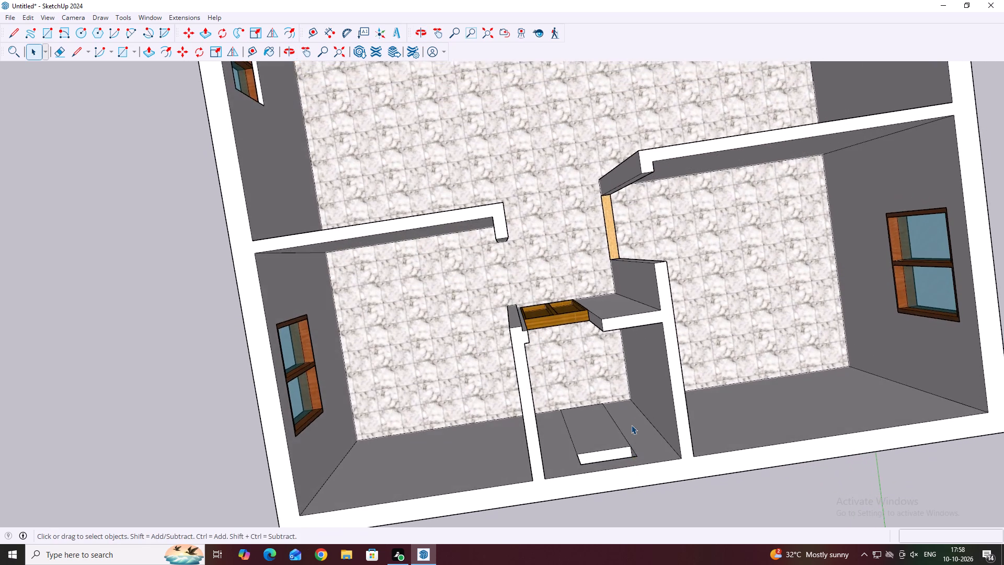
scroll(608, 358, "down", 5)
middle_click_drag(515, 394, 627, 332)
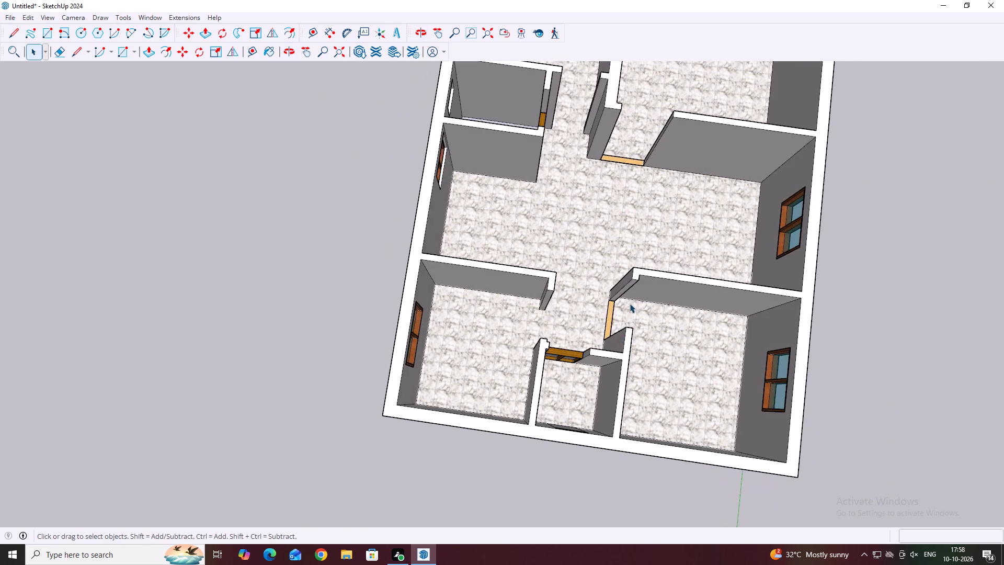
Examine the whole house from the rear, the sides and the front, including the room layout from above.
scroll(630, 303, "down", 5)
middle_click_drag(529, 301, 664, 225)
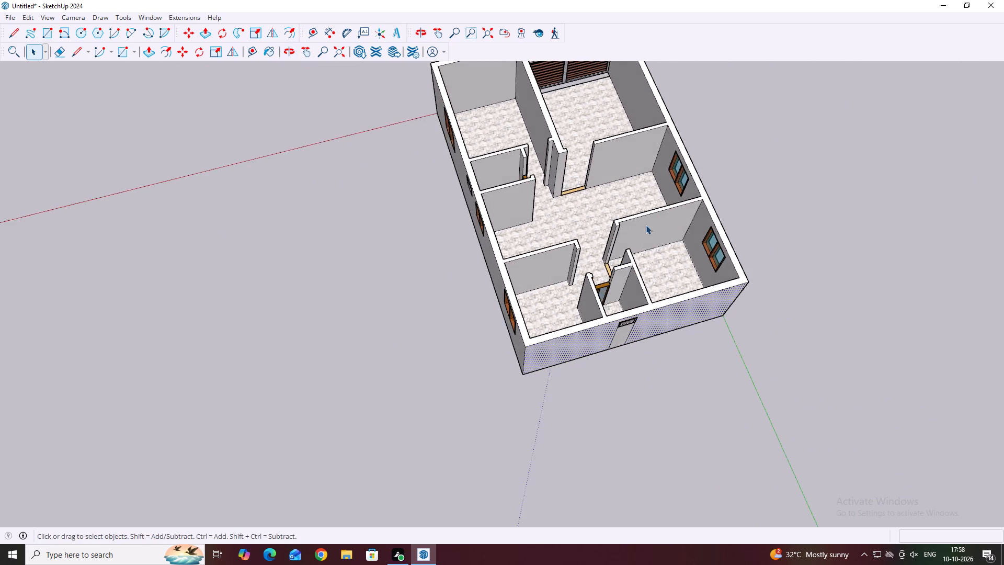
scroll(634, 225, "down", 4)
middle_click_drag(552, 297, 758, 197)
scroll(602, 265, "down", 4)
middle_click_drag(457, 270, 488, 280)
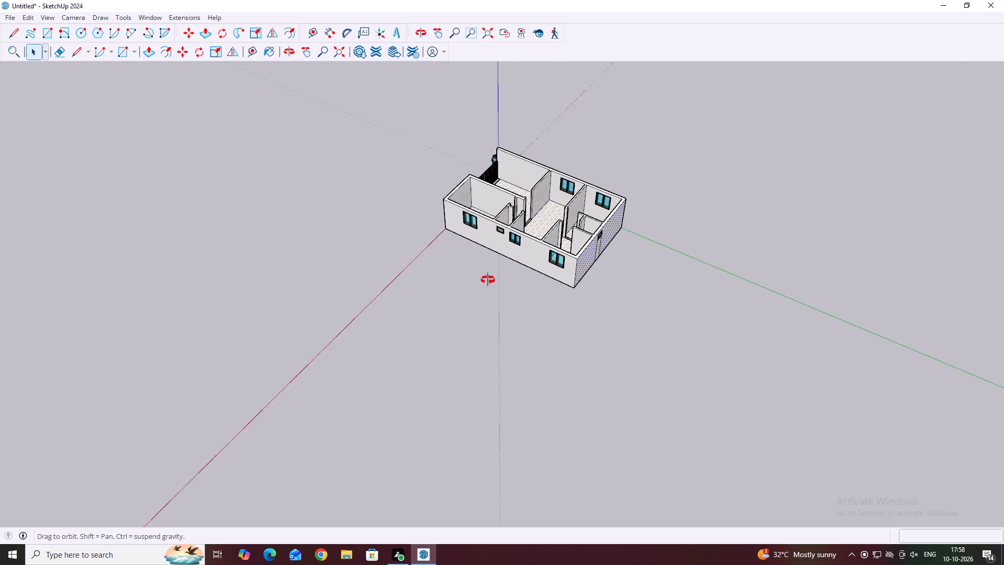
middle_click_drag(488, 280, 612, 258)
middle_click_drag(499, 218, 680, 301)
scroll(617, 284, "down", 1)
scroll(487, 264, "down", 3)
middle_click_drag(426, 257, 504, 281)
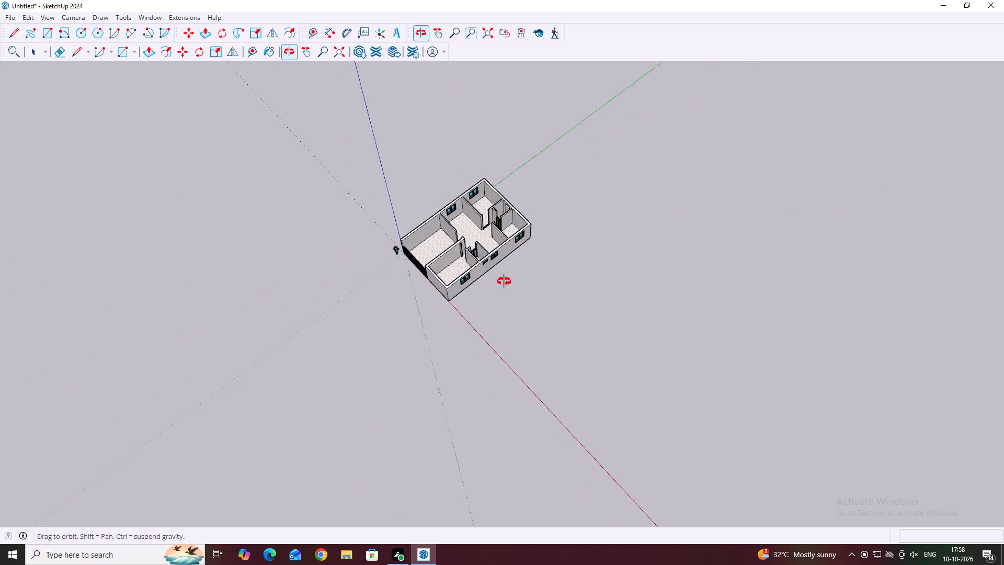
middle_click_drag(504, 281, 608, 276)
scroll(462, 299, "down", 1)
middle_click_drag(462, 299, 600, 276)
scroll(436, 300, "up", 4)
middle_click_drag(461, 285, 514, 265)
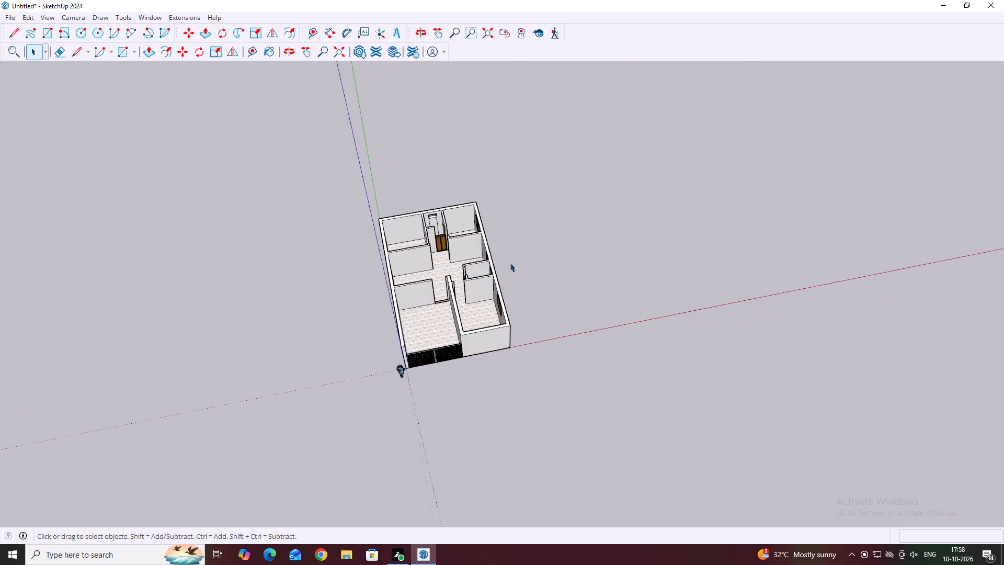
scroll(432, 303, "up", 12)
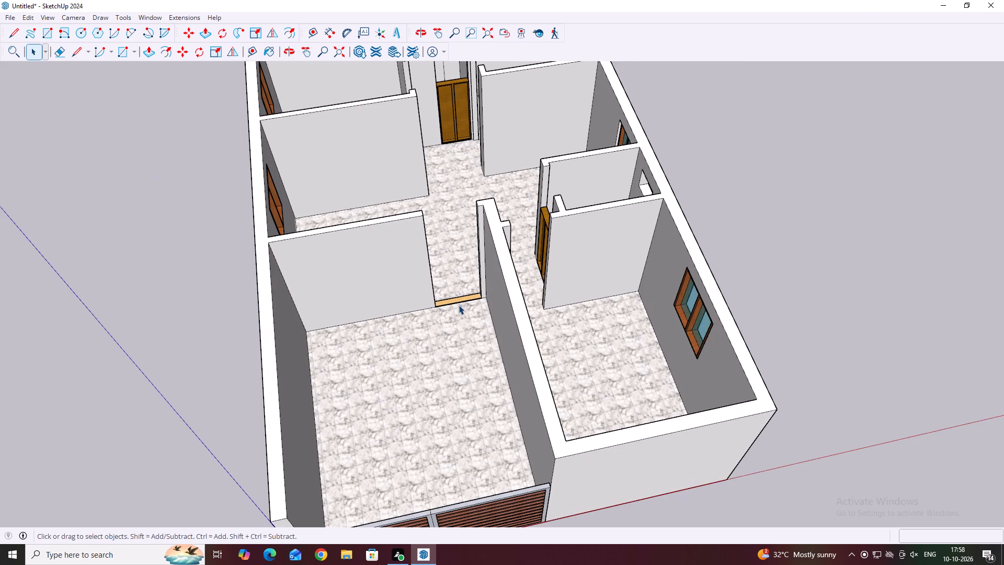
middle_click_drag(656, 314, 659, 369)
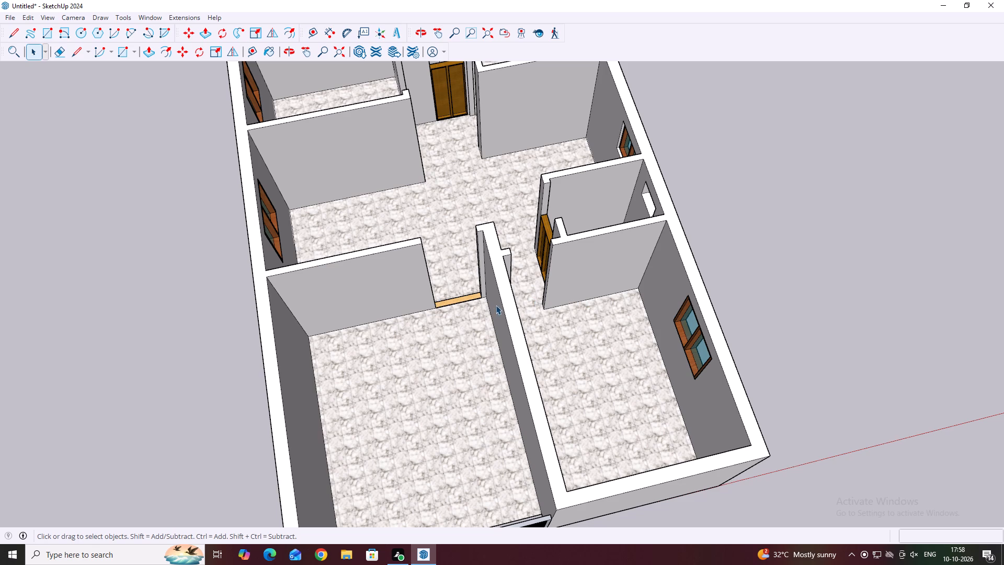
scroll(597, 348, "down", 4)
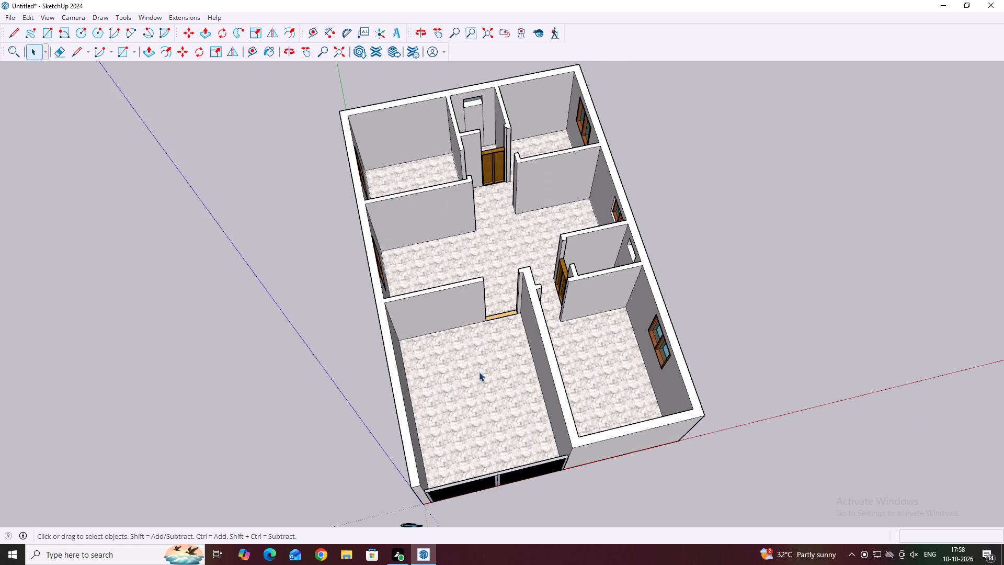
middle_click_drag(508, 310, 504, 313)
middle_click_drag(504, 313, 481, 310)
scroll(482, 323, "up", 3)
middle_click_drag(532, 304, 524, 297)
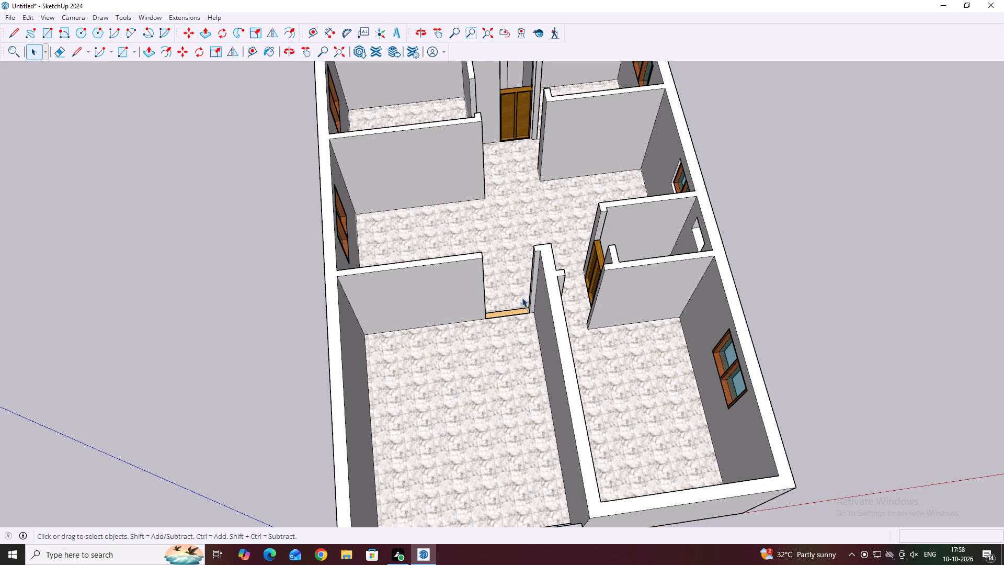
Examine the large front room's inner doorway, its wooden threshold and the floor in front of it.
scroll(497, 322, "up", 10)
left_click(507, 311)
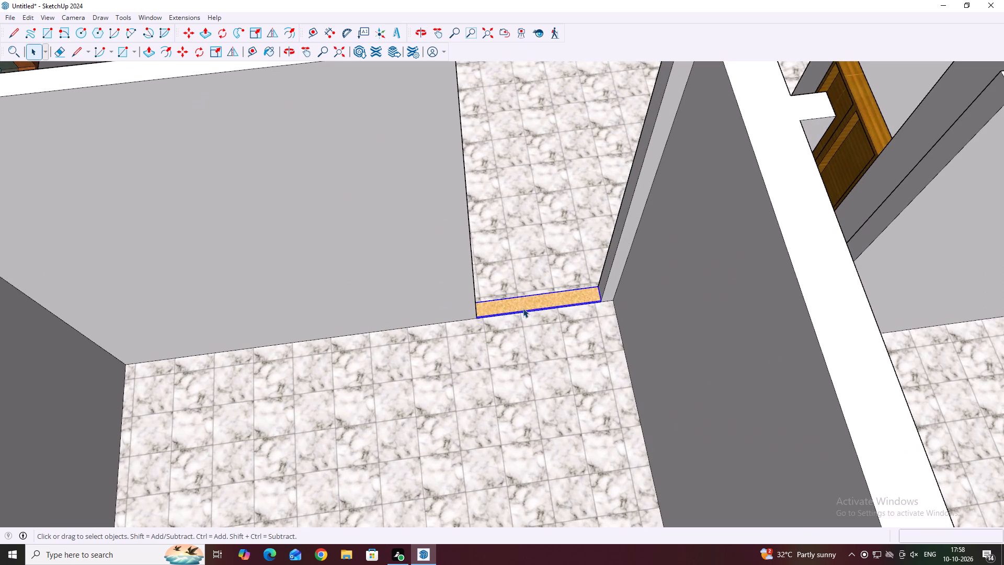
middle_click_drag(532, 307, 510, 307)
scroll(547, 316, "up", 3)
scroll(539, 376, "down", 4)
middle_click_drag(570, 352, 556, 317)
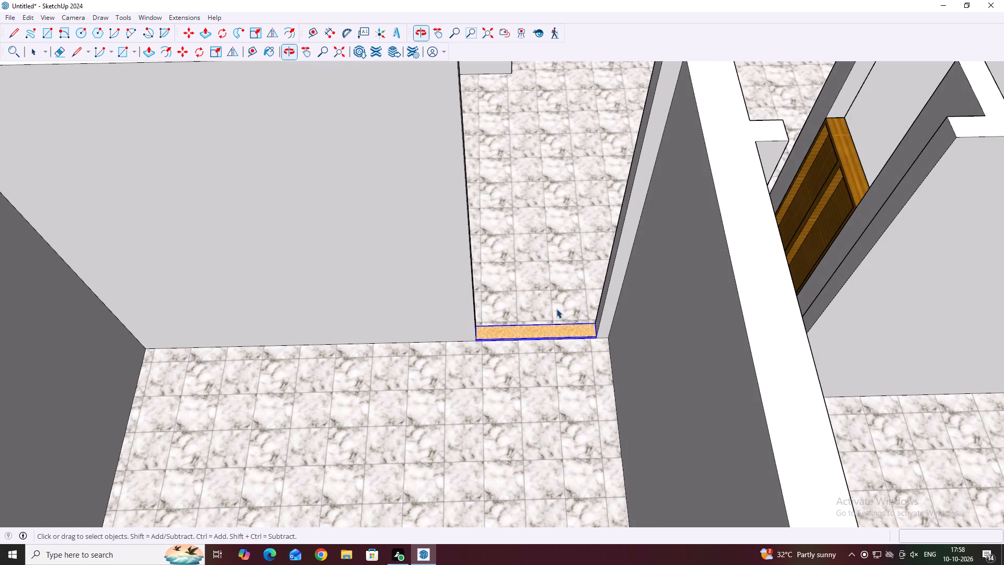
left_click(530, 381)
scroll(509, 426, "down", 4)
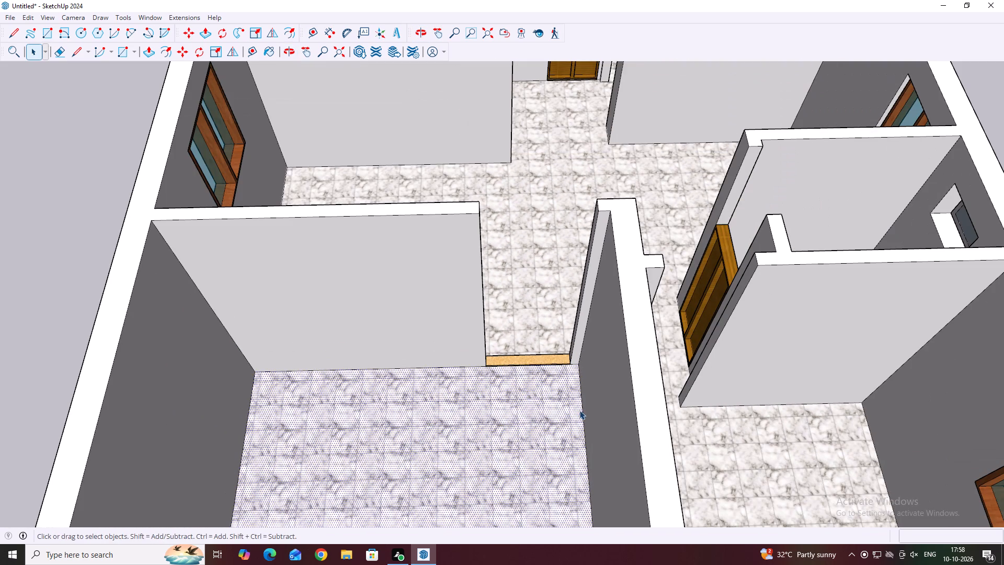
left_click(579, 410)
left_click(554, 361)
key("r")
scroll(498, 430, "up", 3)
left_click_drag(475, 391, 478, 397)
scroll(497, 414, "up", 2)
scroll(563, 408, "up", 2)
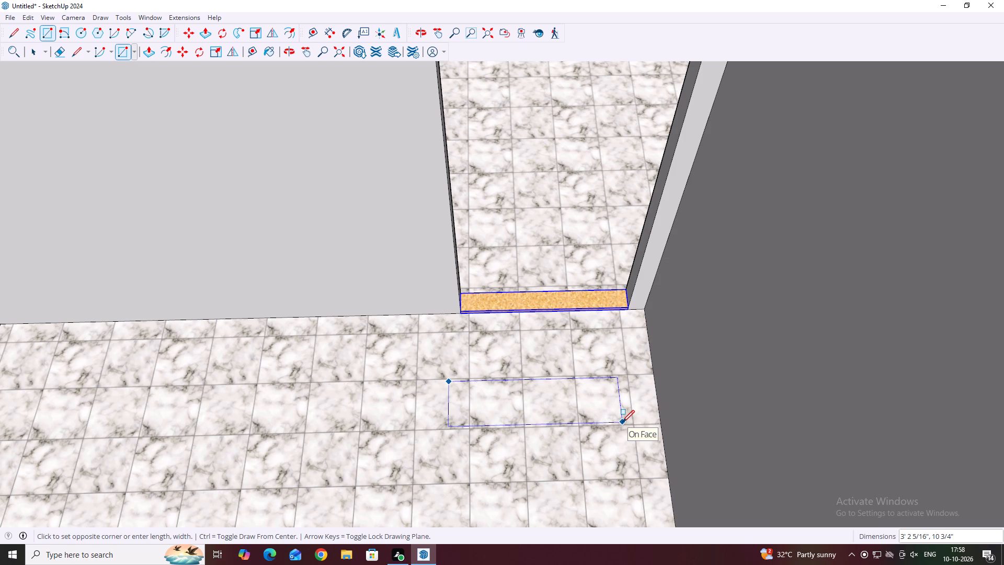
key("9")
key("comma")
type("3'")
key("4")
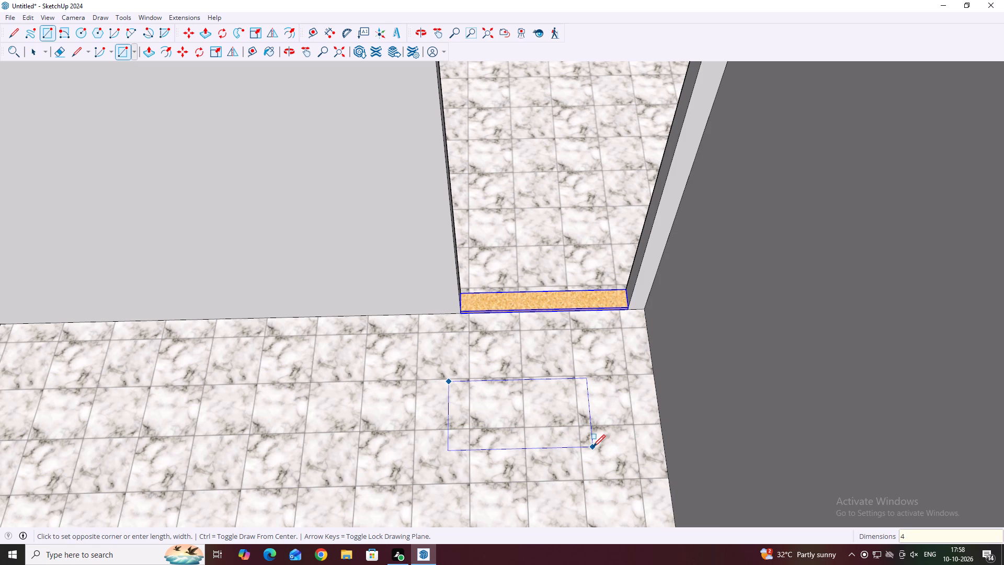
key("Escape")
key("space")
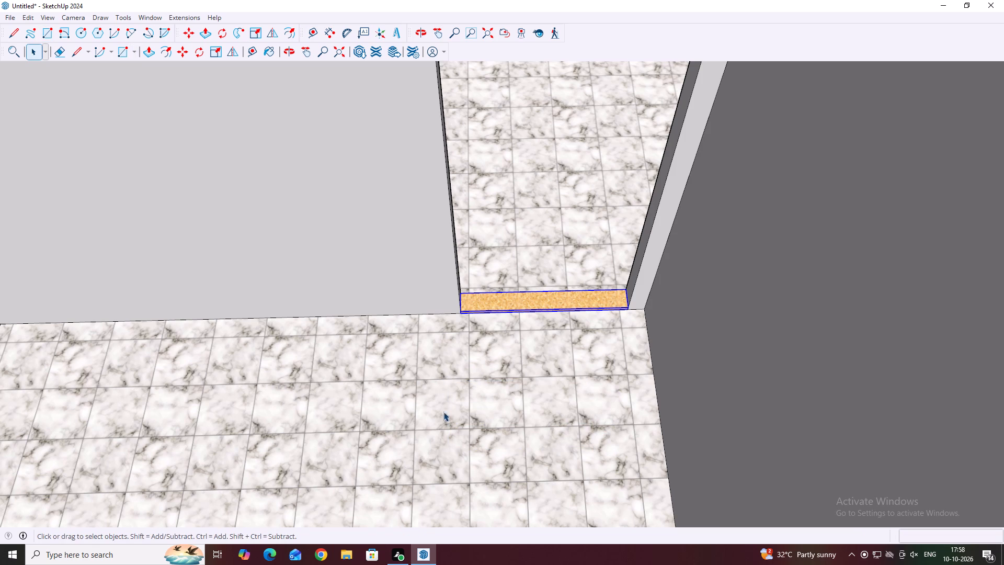
Draw a 9" by 3'4" rectangle on the large front room's floor, just in front of the inner doorway.
left_click(496, 376)
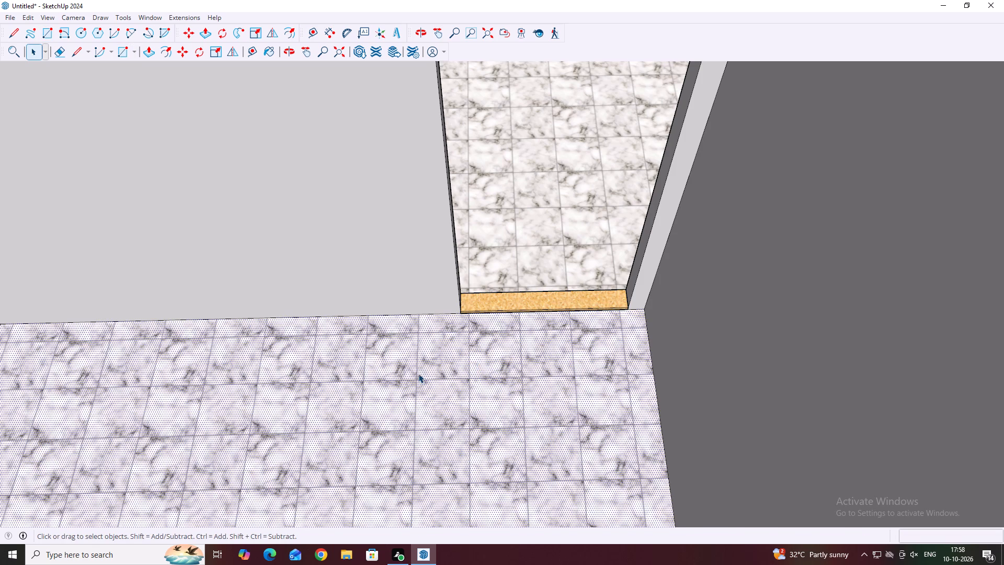
scroll(418, 374, "down", 5)
key("r")
left_click(420, 364)
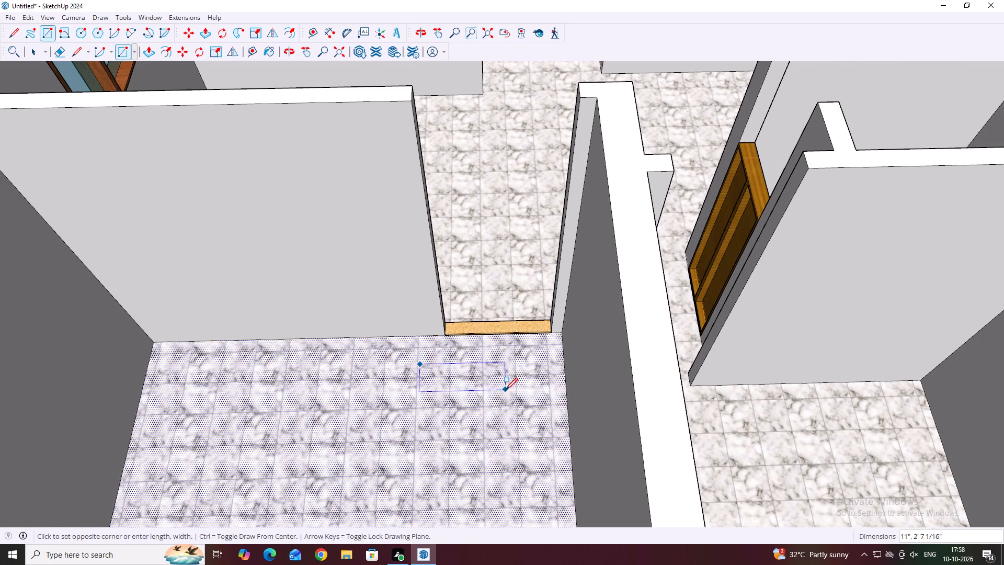
key("9")
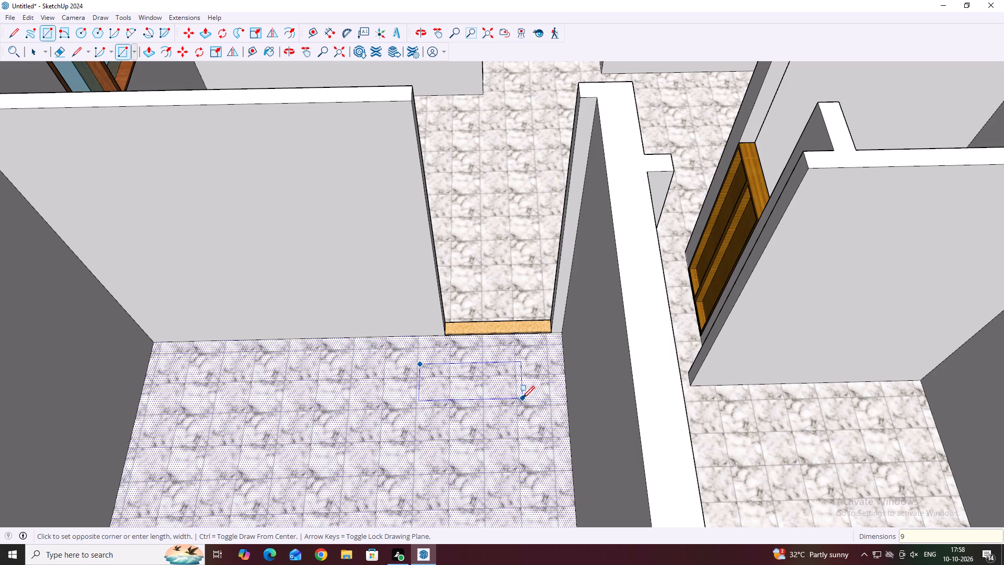
key("comma")
type("3'4")
key("Return")
key("Escape")
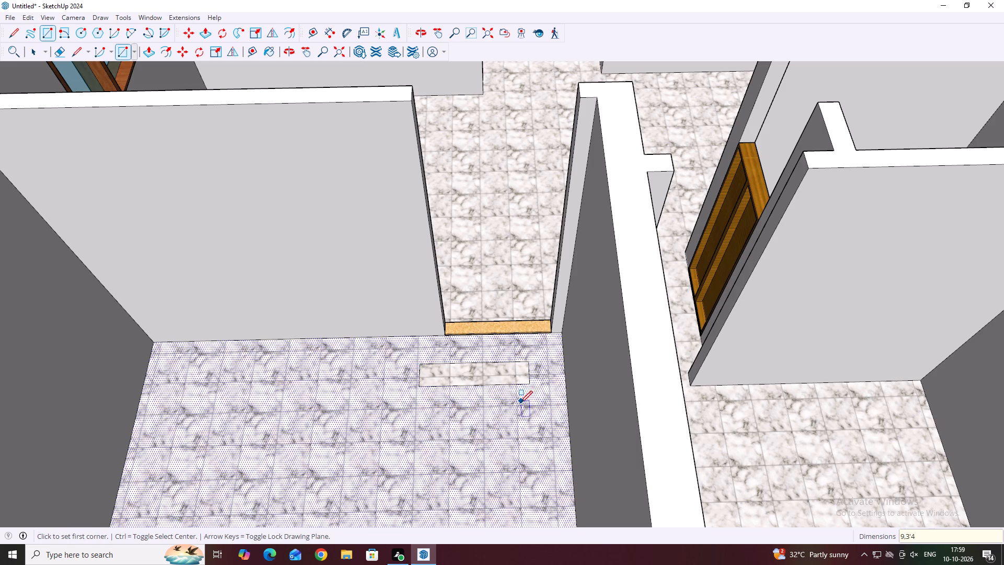
key("space")
Make a group from the new floor rectangle and its edges.
left_click(497, 430)
left_click(500, 370)
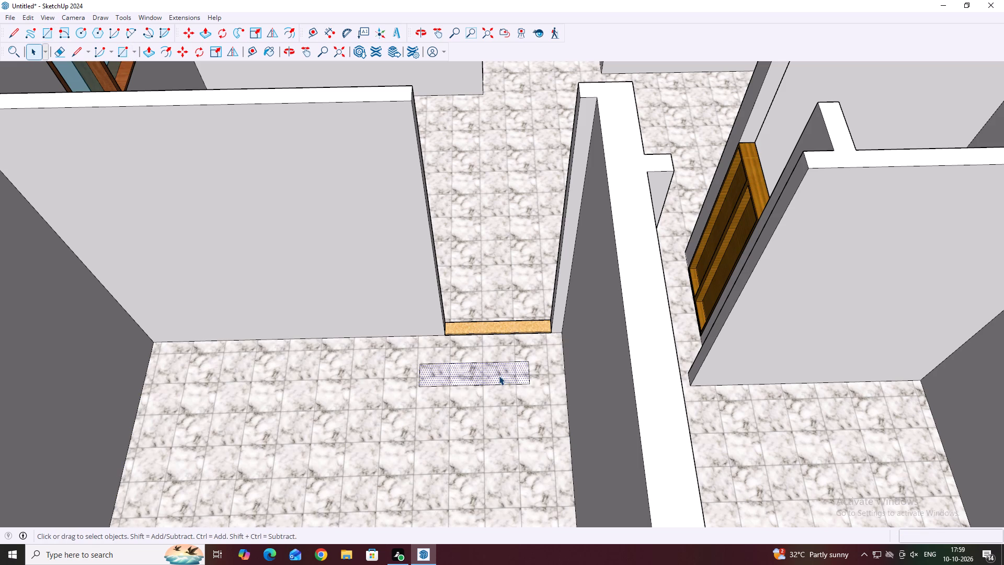
double_click(499, 376)
right_click(499, 376)
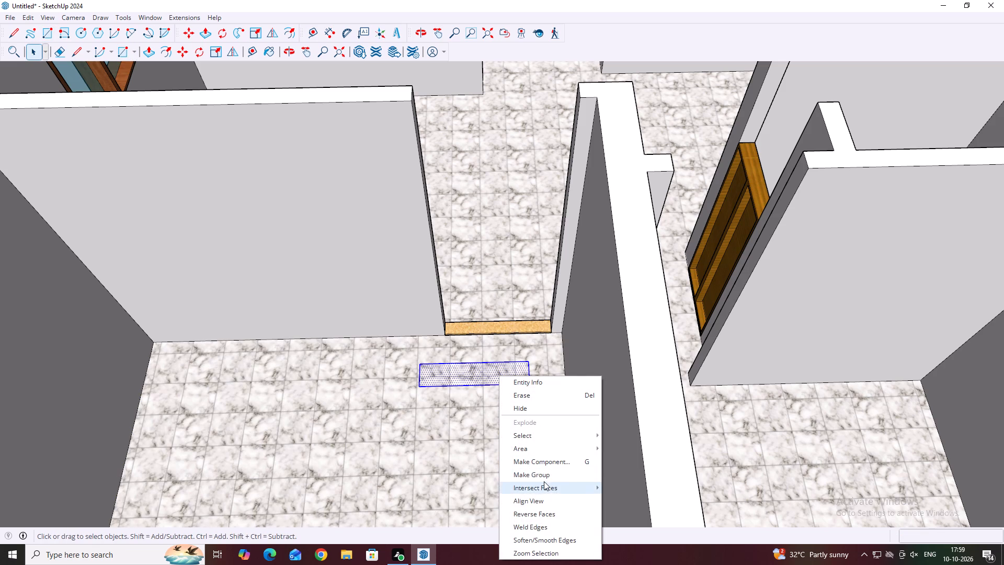
left_click(545, 477)
Inside the new group, Push/Pull the rectangle up 6' into an upright block in front of the doorway.
scroll(468, 368, "up", 2)
double_click(474, 379)
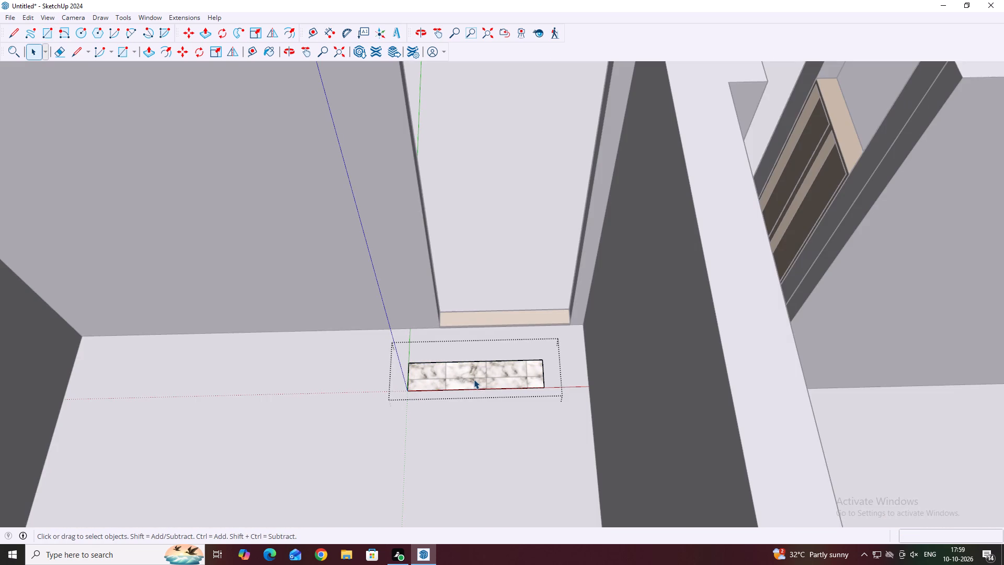
left_click(452, 375)
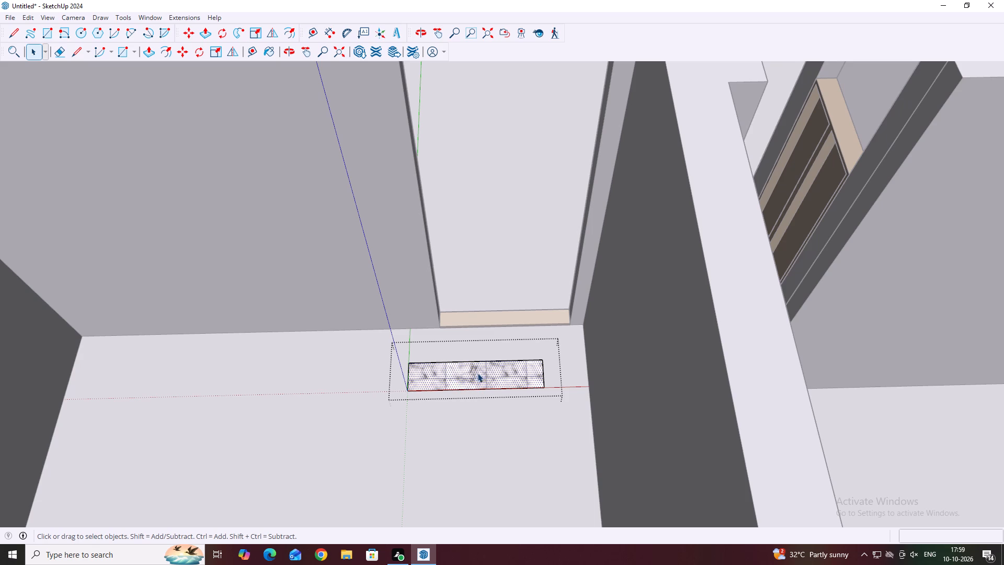
middle_click_drag(484, 379, 493, 394)
key("p")
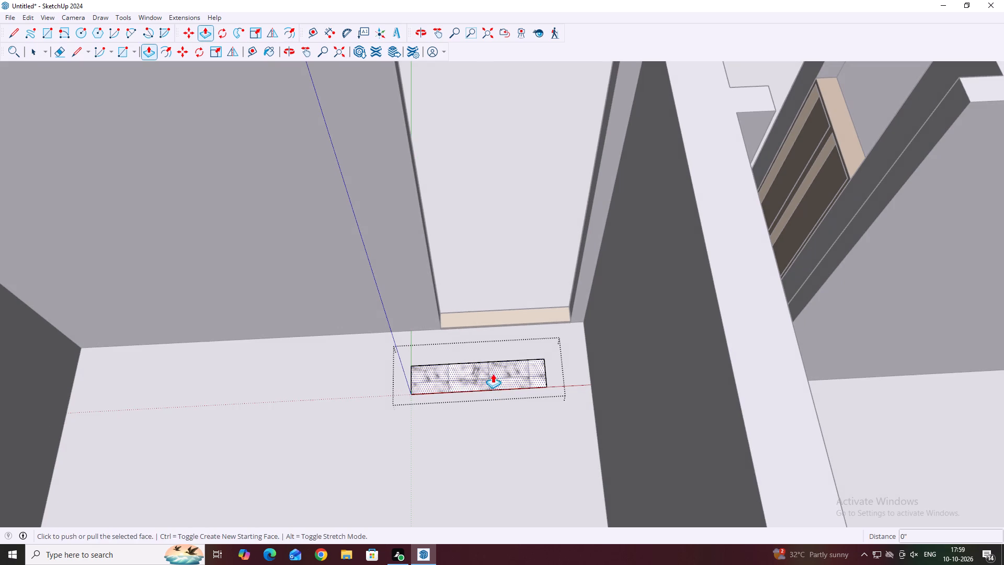
left_click(494, 373)
scroll(492, 360, "down", 15)
middle_click_drag(495, 301, 497, 284)
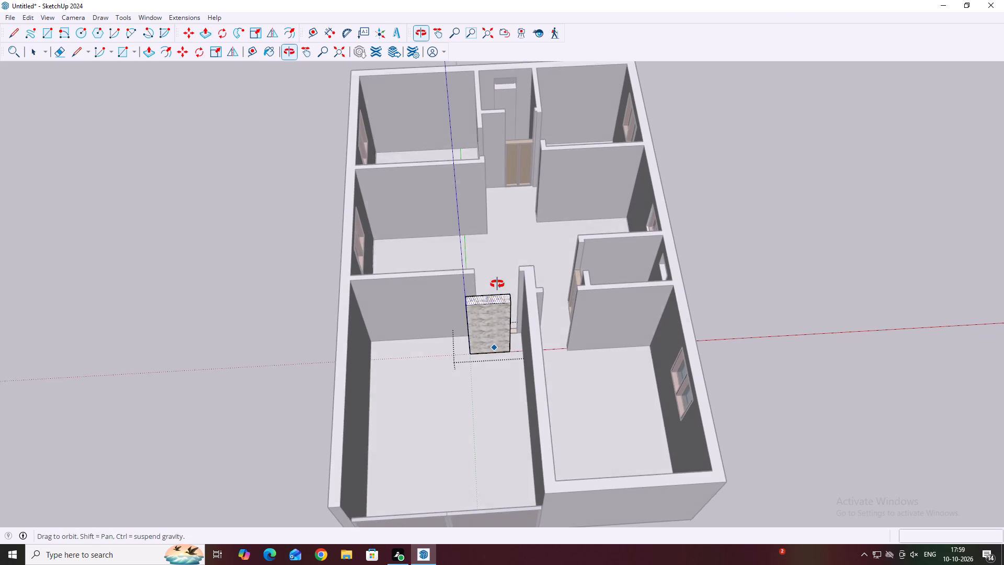
middle_click_drag(497, 284, 497, 262)
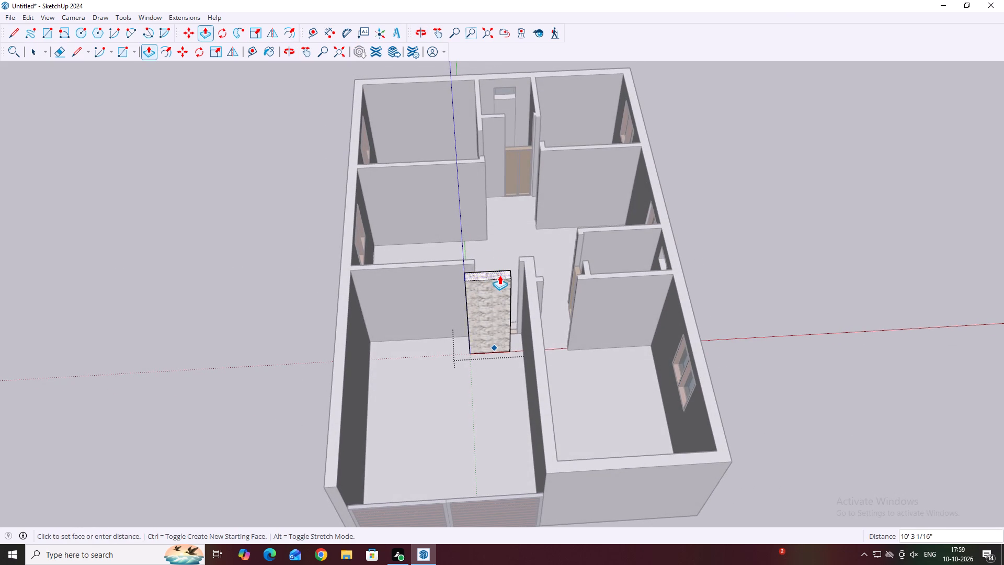
key("6")
key("apostrophe")
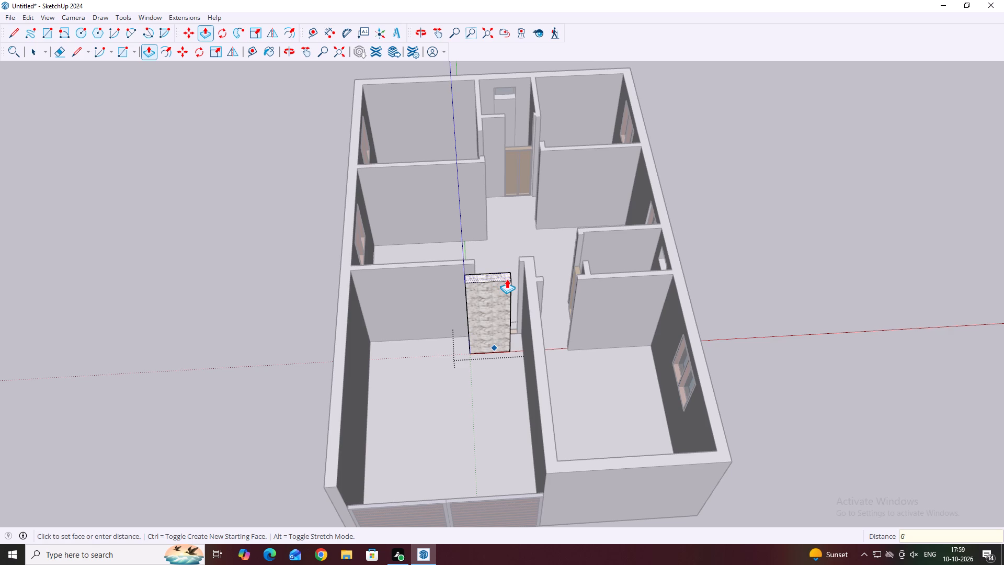
key("Return")
middle_click_drag(494, 306, 496, 247)
scroll(496, 251, "up", 1)
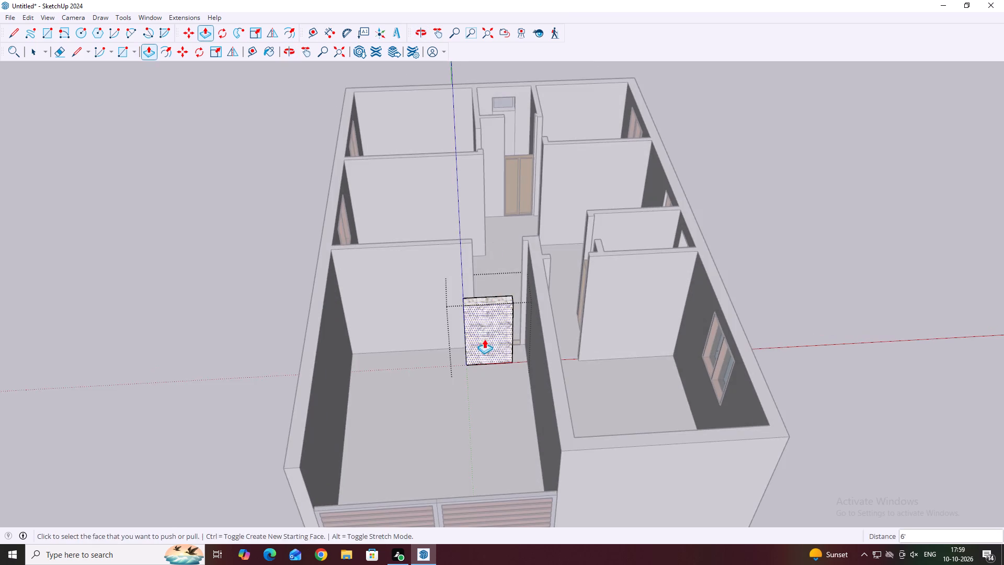
middle_click_drag(484, 339, 473, 301)
scroll(475, 295, "up", 5)
key("space")
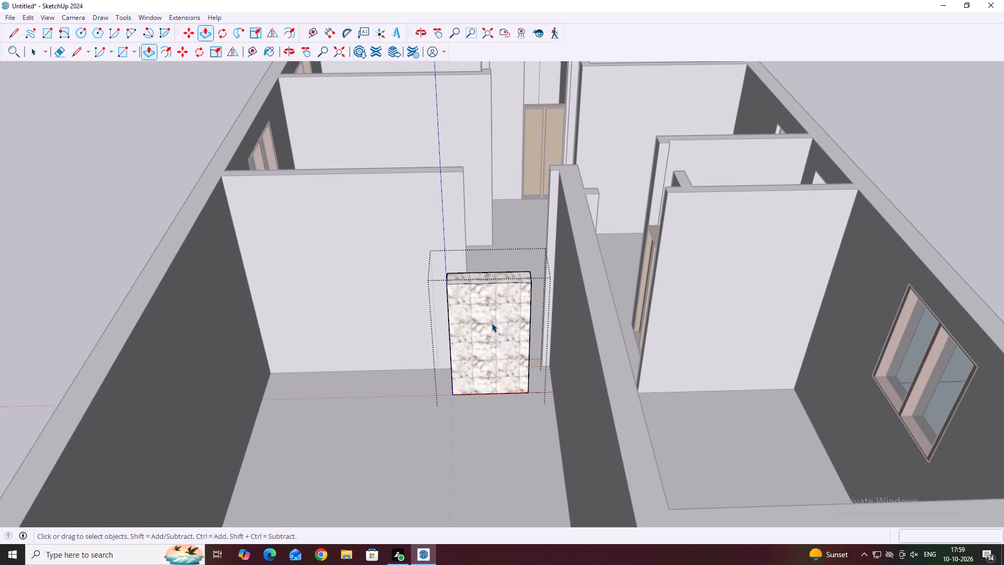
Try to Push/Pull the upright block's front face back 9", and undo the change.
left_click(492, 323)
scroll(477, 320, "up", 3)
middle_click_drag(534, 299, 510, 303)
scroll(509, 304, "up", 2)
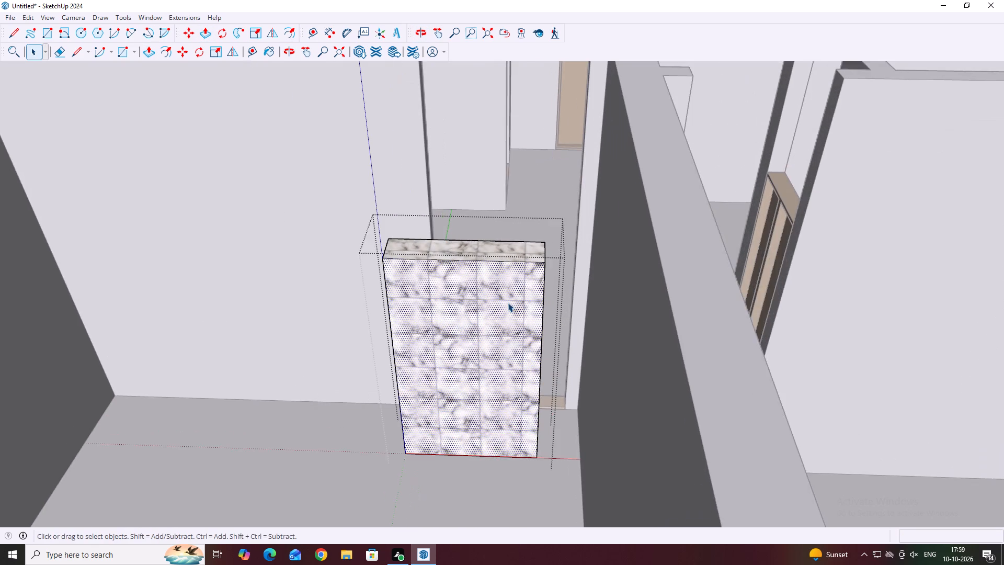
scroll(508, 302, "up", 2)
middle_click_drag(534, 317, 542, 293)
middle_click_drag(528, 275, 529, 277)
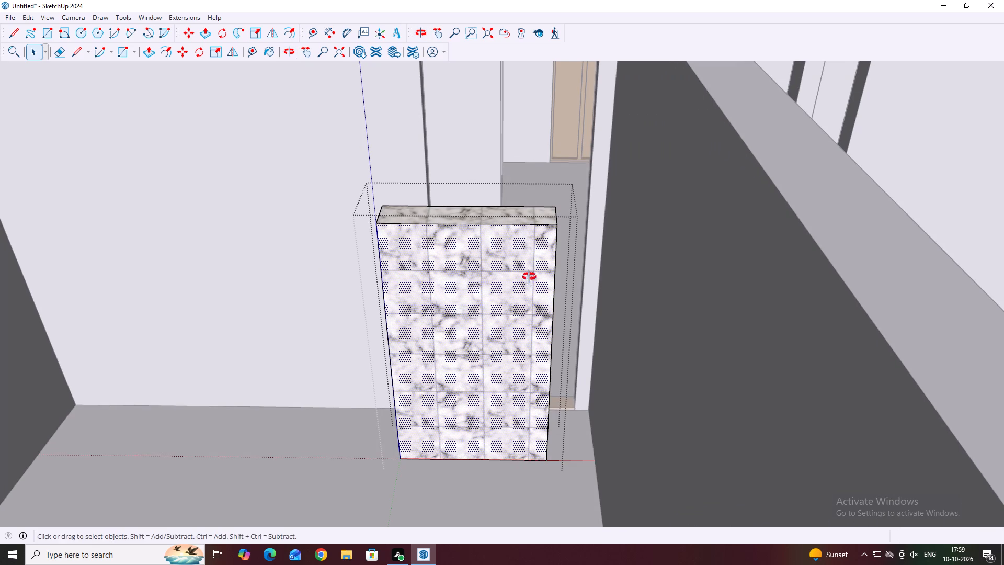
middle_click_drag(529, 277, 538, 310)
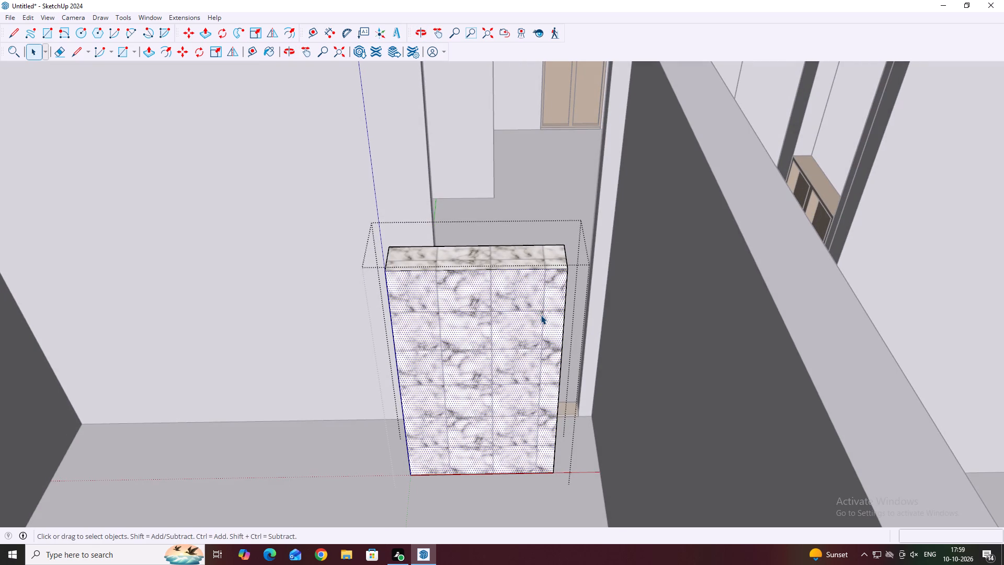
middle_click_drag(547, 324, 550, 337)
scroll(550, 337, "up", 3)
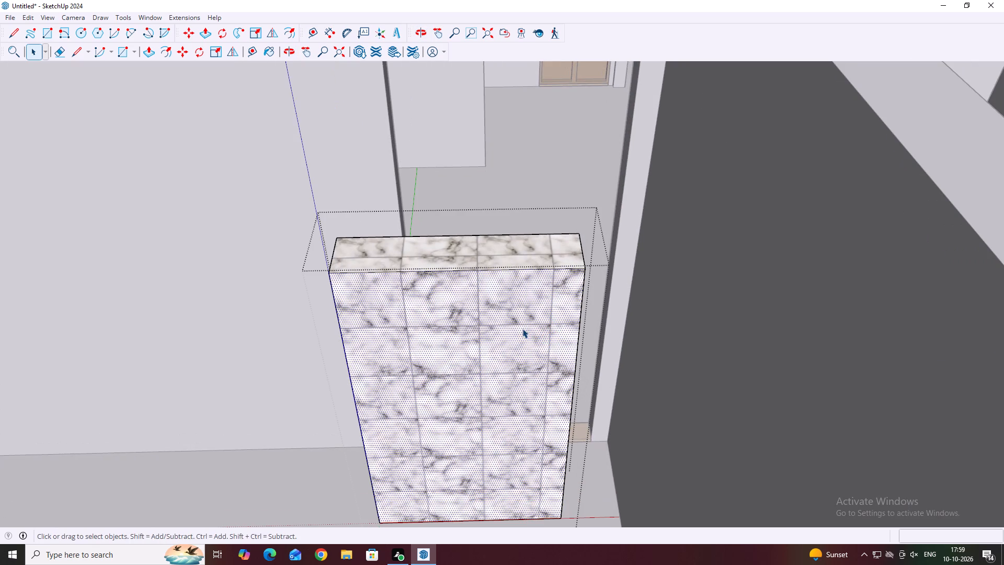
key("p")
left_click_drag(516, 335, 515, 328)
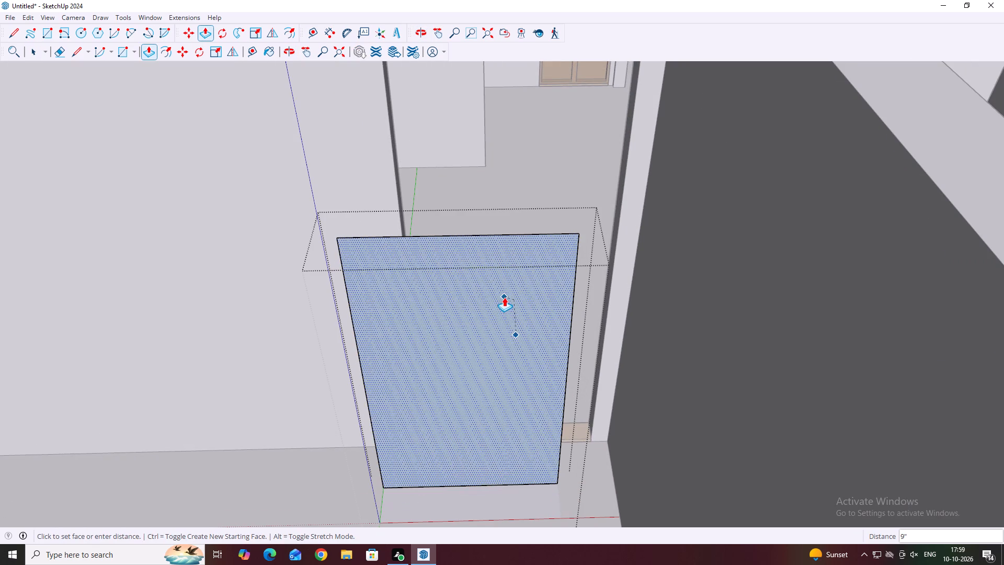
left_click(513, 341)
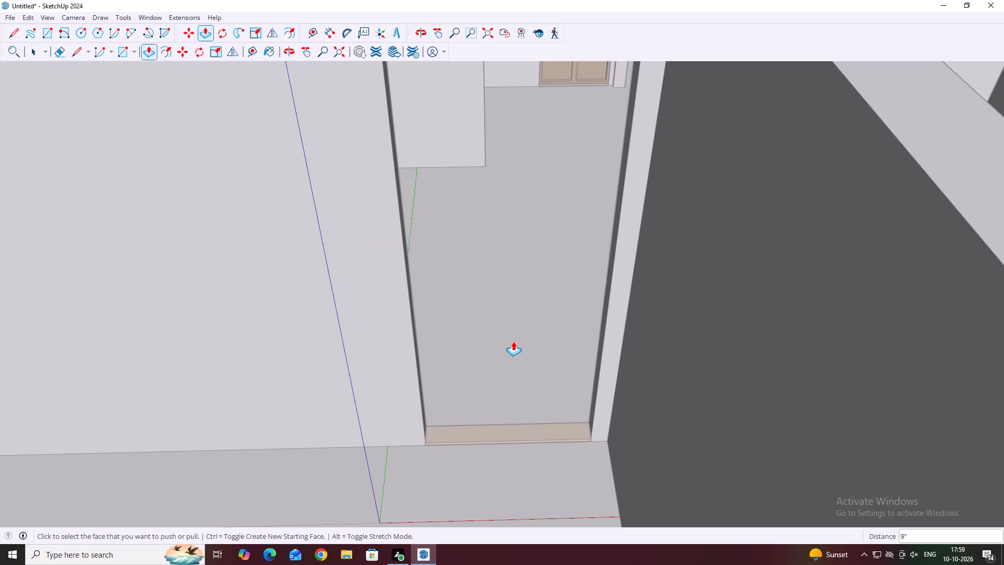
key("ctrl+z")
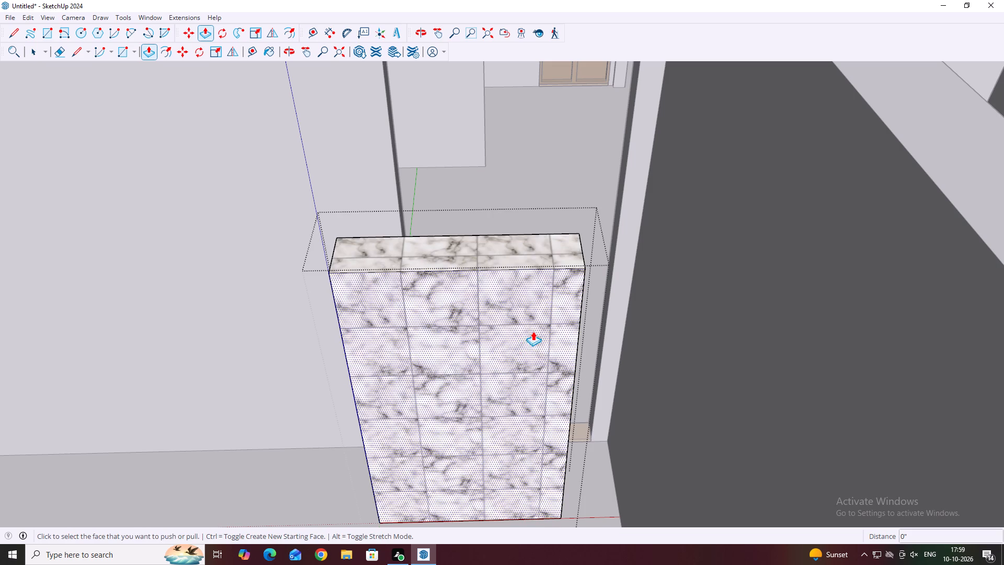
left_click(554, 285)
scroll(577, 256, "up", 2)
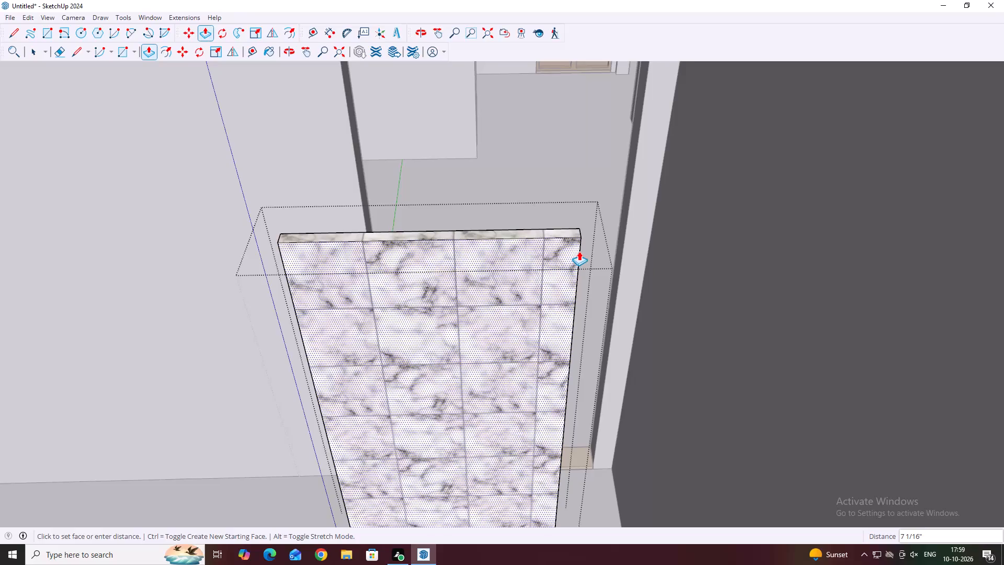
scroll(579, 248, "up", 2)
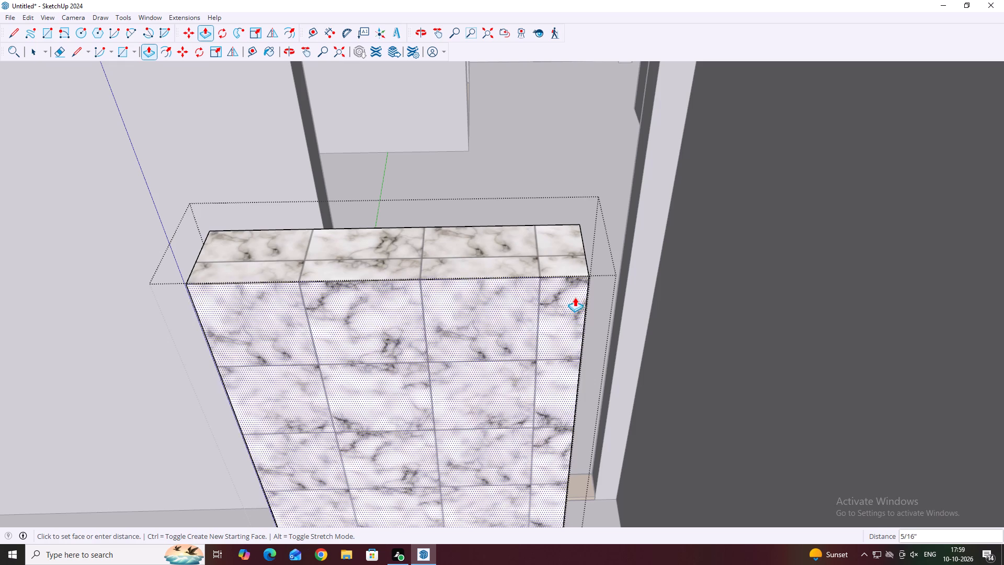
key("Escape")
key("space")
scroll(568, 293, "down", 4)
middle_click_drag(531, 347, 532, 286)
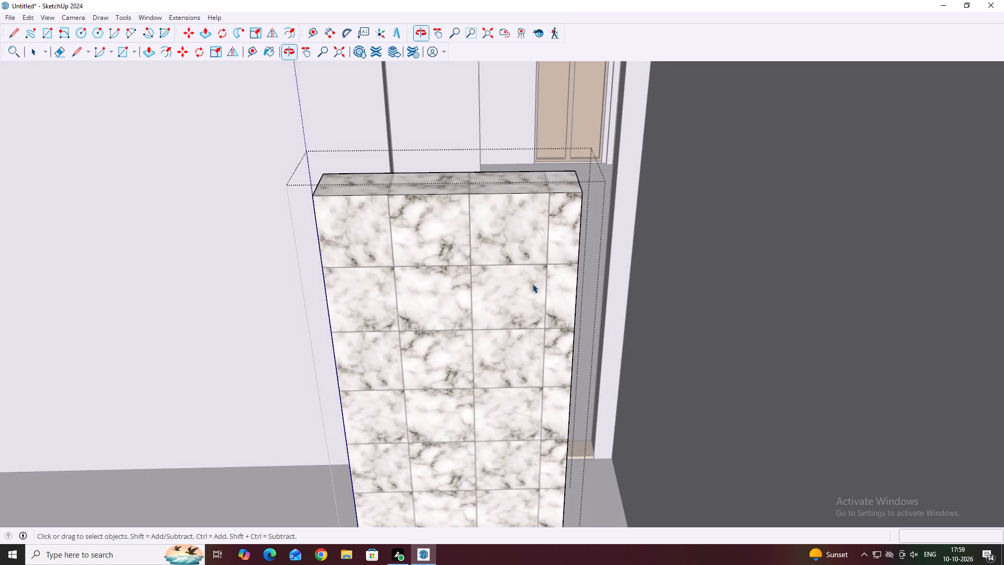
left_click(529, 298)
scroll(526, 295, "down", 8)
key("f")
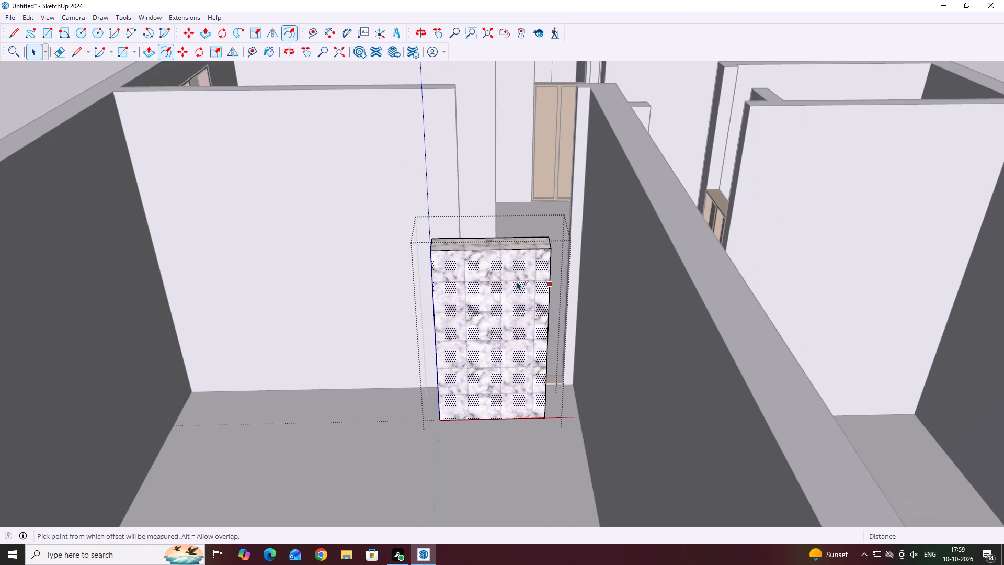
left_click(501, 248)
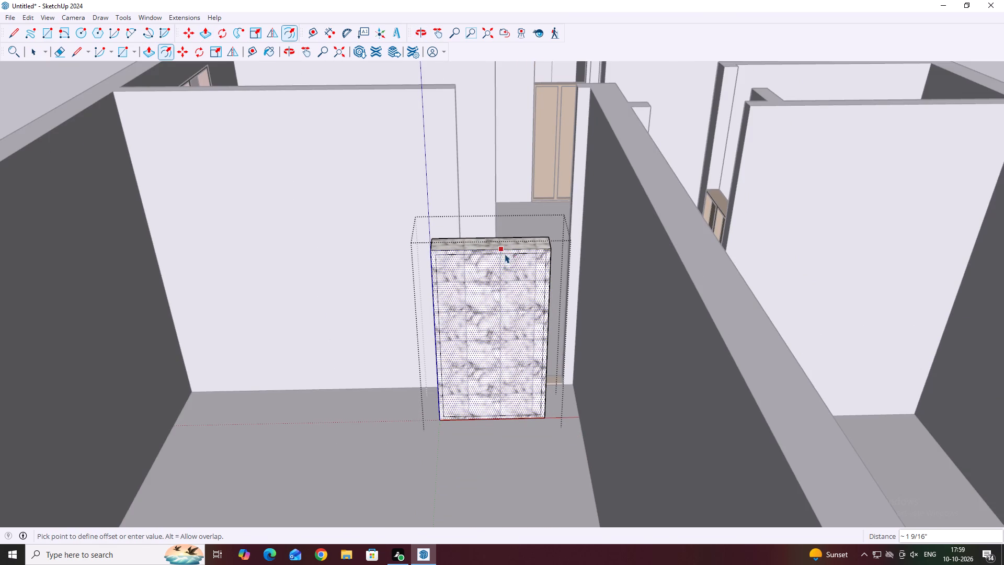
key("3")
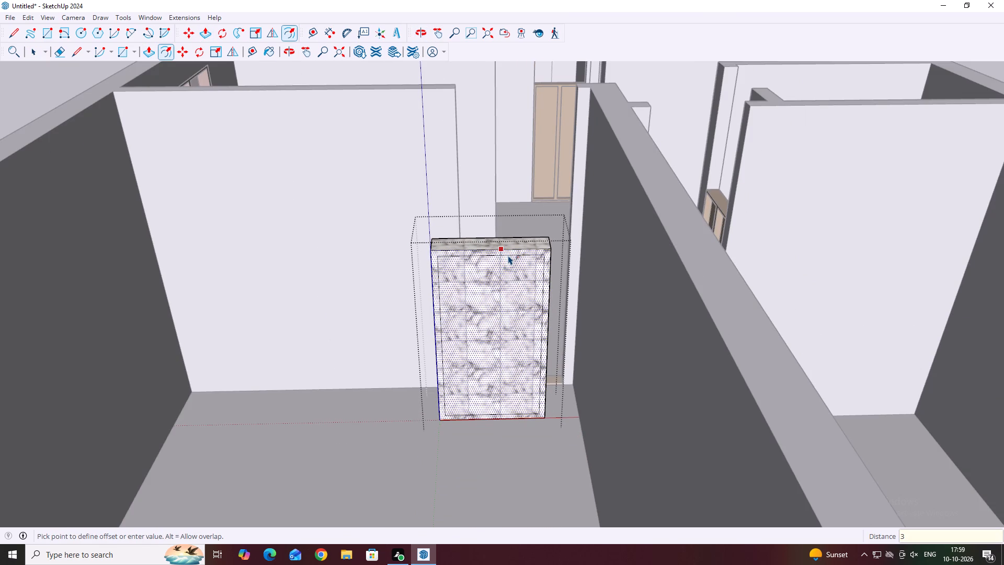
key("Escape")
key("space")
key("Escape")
Inside the block's group, draw a 6' vertical line down the middle of the front face to split it in two.
scroll(496, 304, "down", 1)
double_click(496, 304)
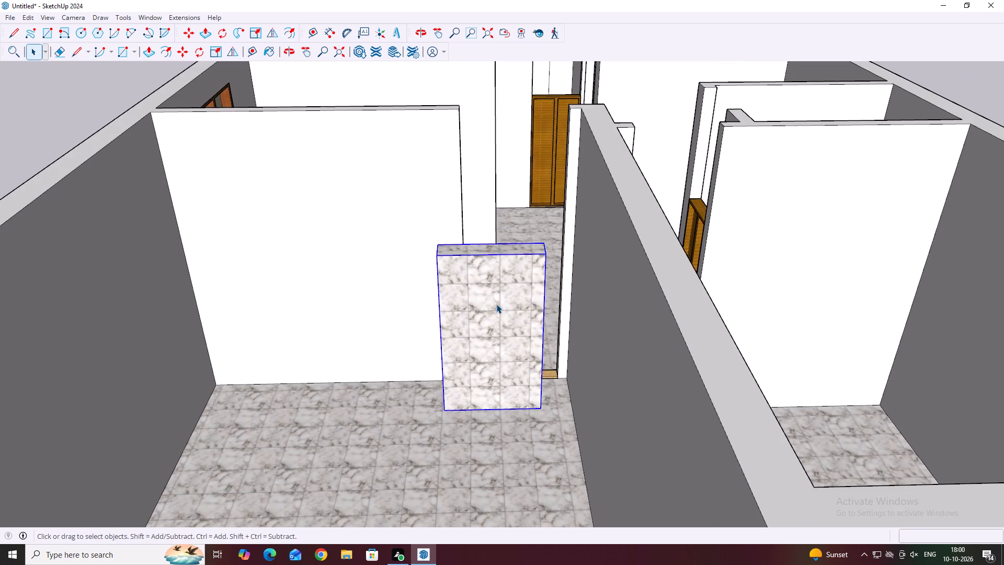
left_click(496, 304)
key("l")
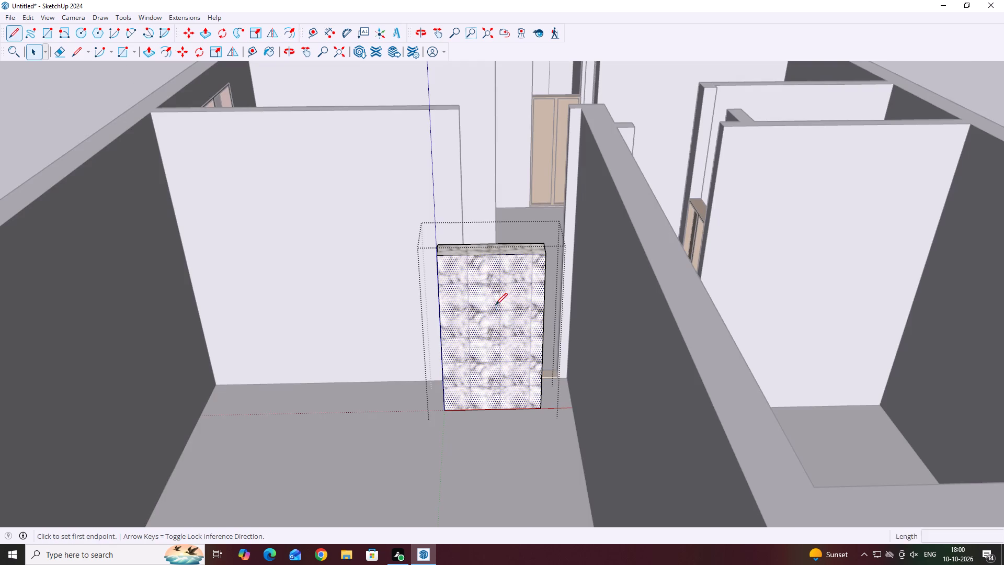
left_click(492, 255)
scroll(490, 403, "up", 1)
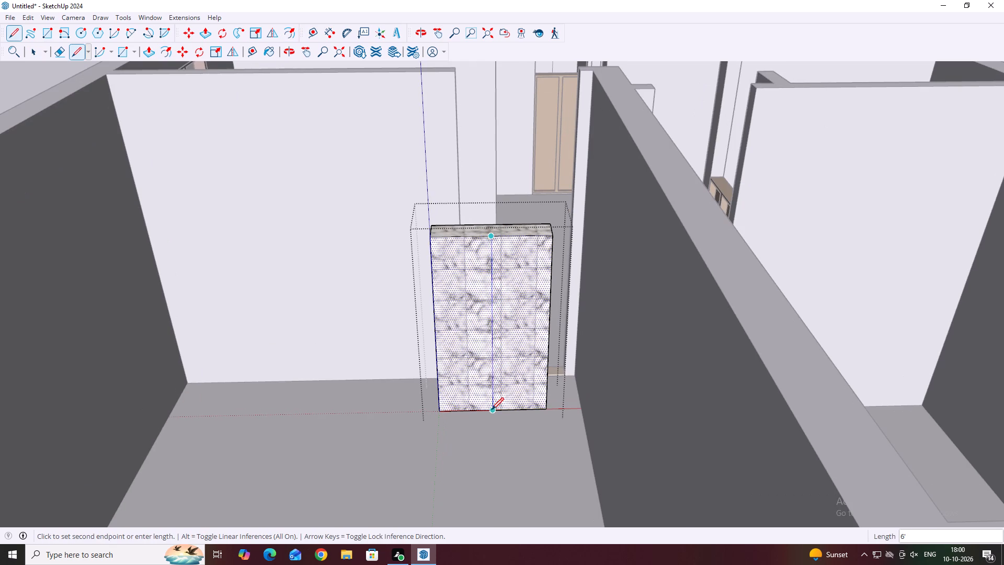
left_click(492, 410)
key("space")
Offset the outlines of both halves of the block's front face 2" inward.
key("f")
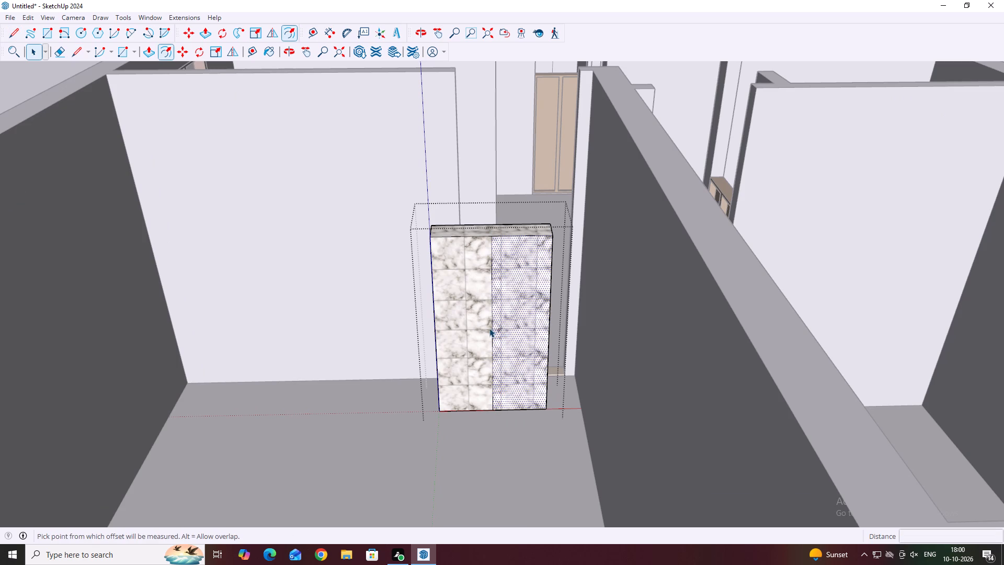
left_click(491, 259)
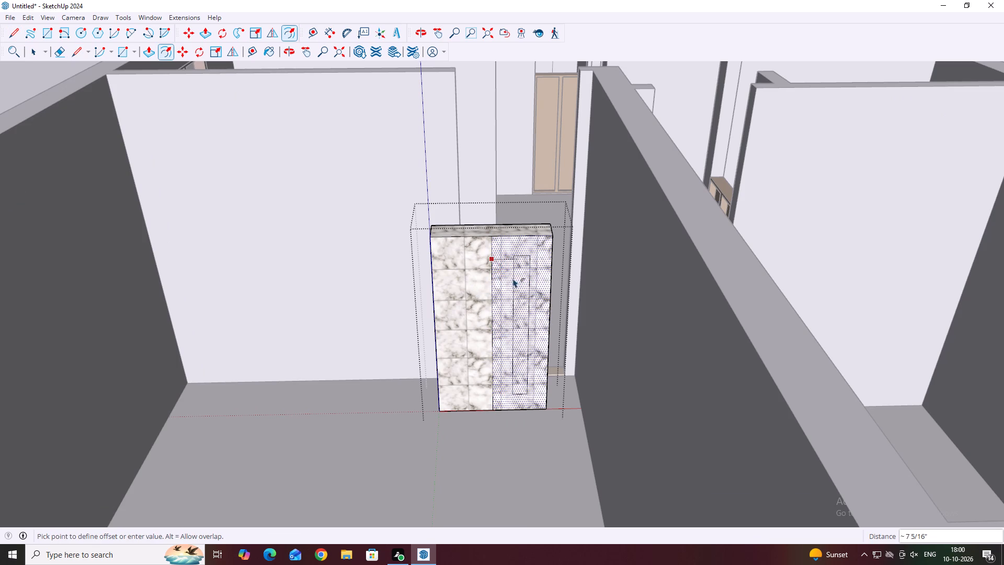
key("2")
key("Return")
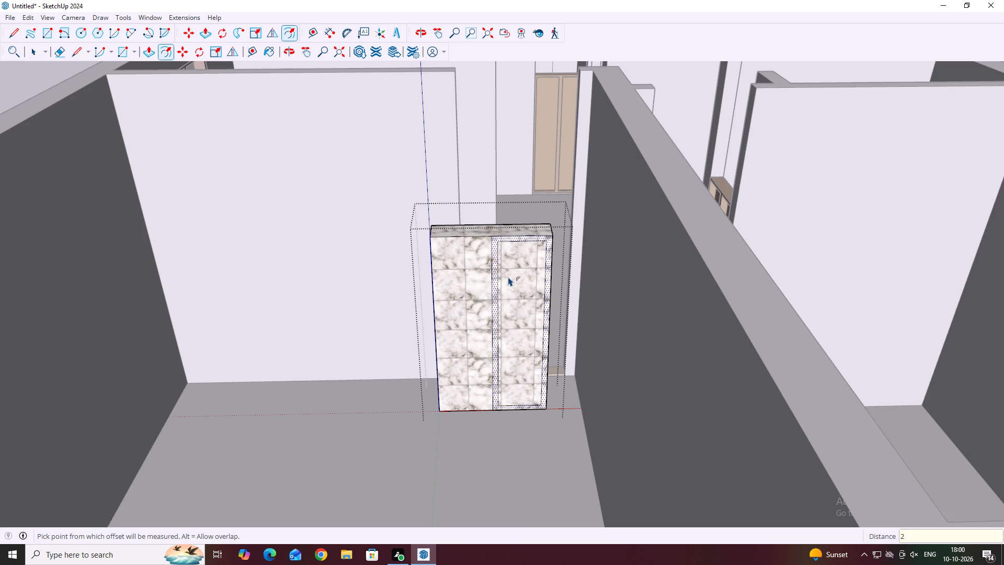
key("space")
left_click(487, 280)
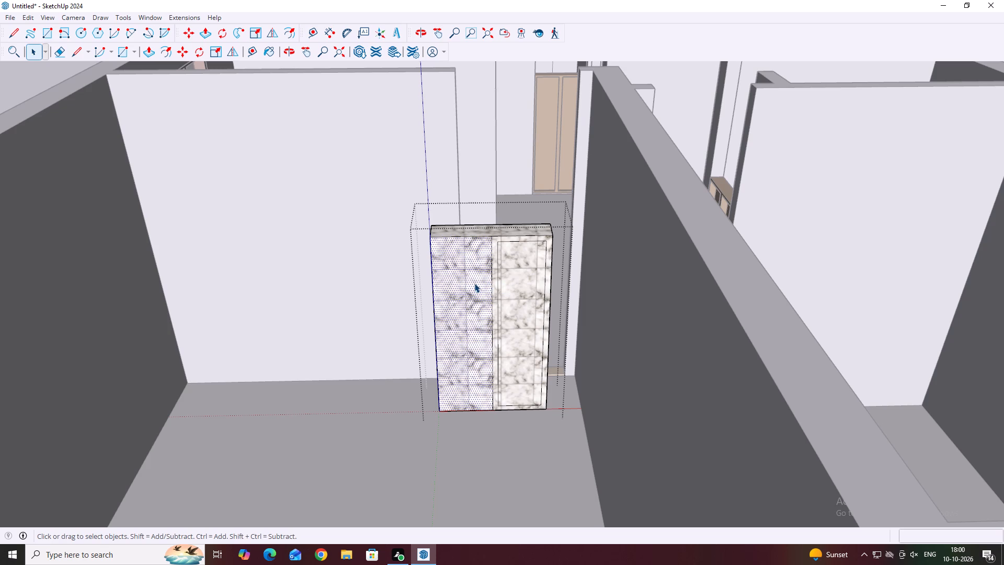
key("f")
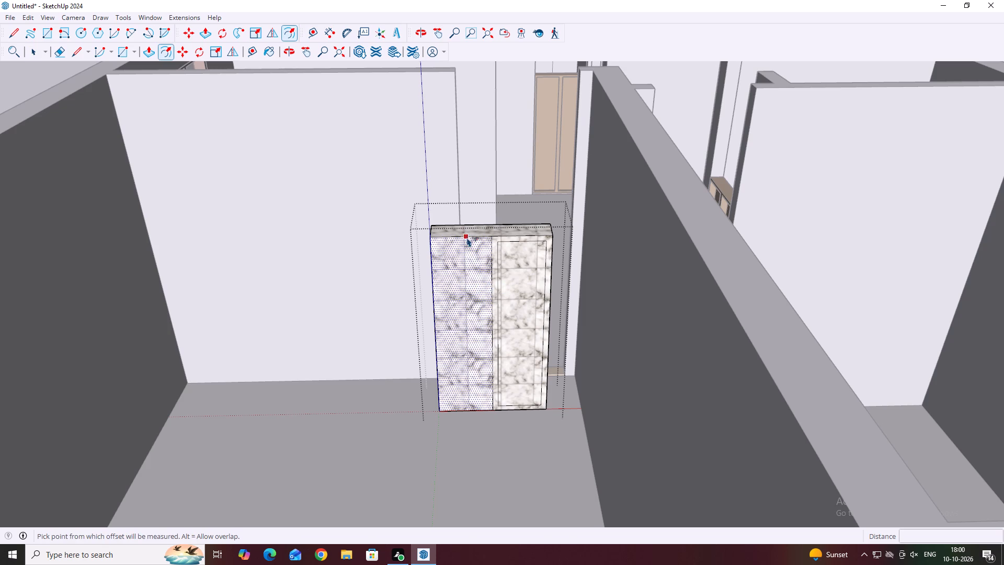
left_click(465, 234)
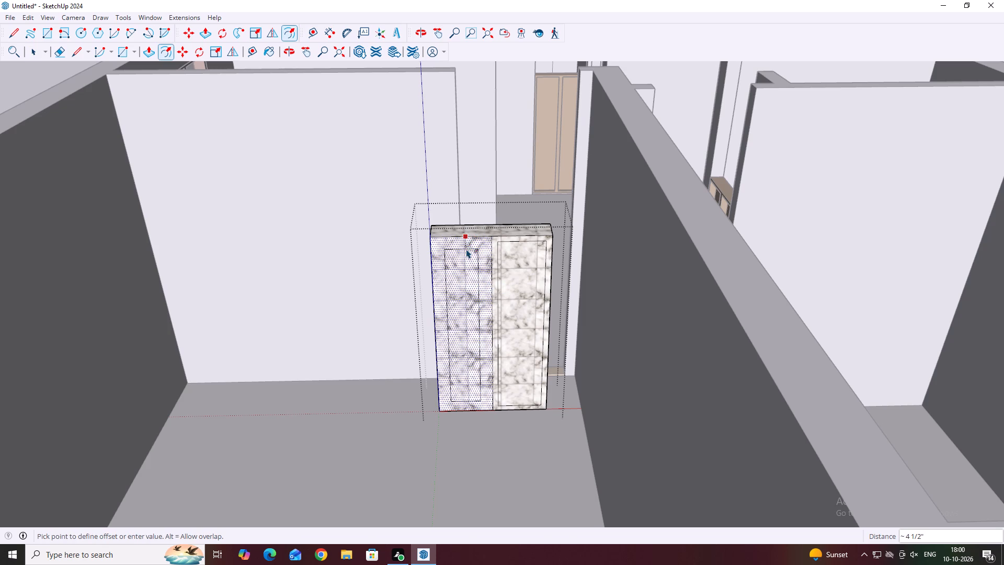
key("2")
key("Return")
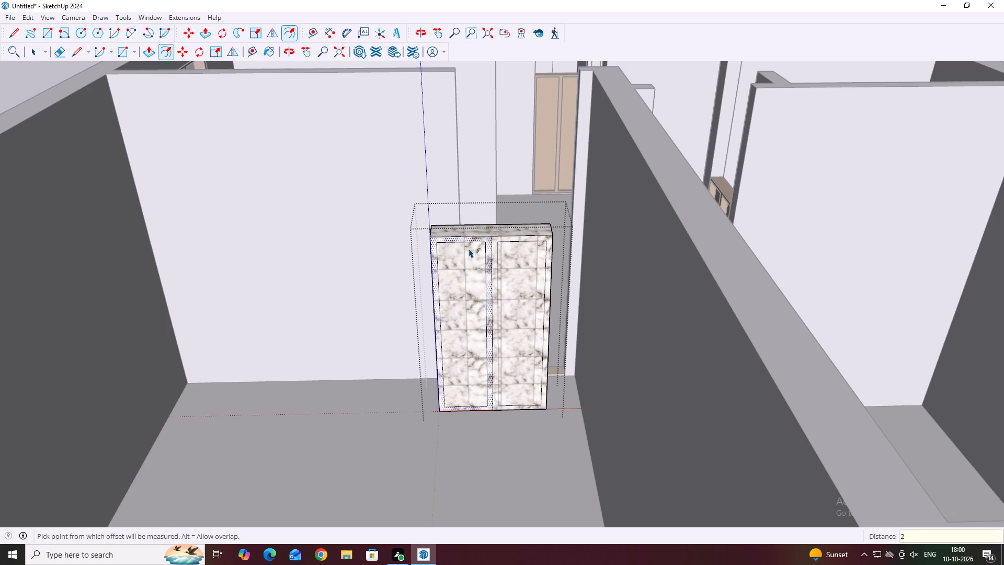
key("space")
Delete the two inset front panels and the face behind them to leave an open two-bay frame.
scroll(481, 248, "up", 5)
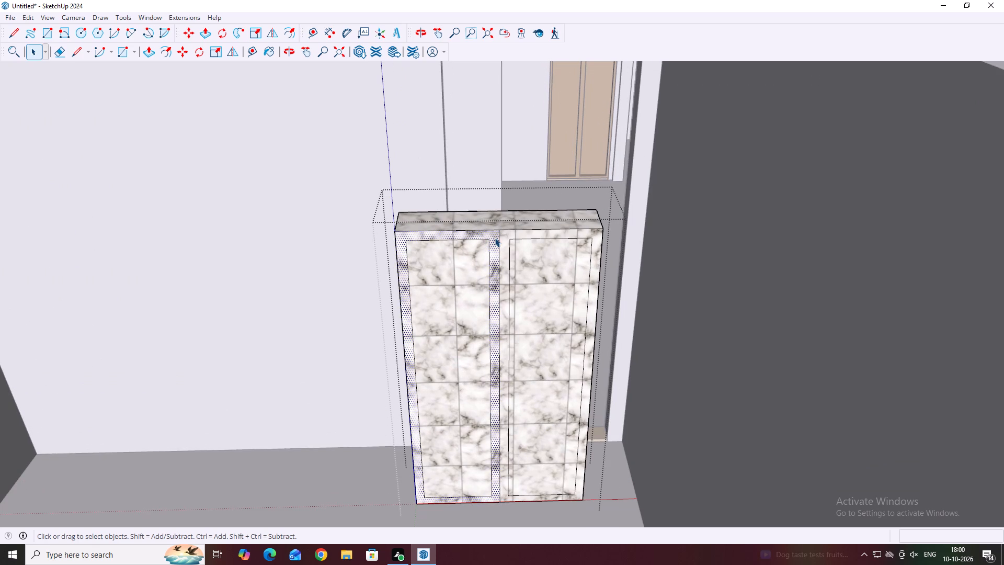
left_click(484, 255)
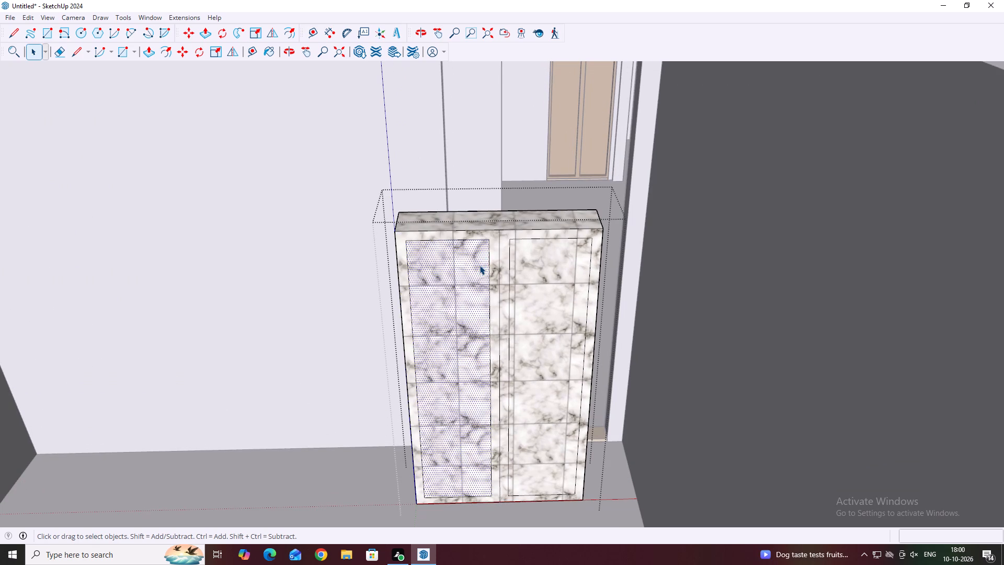
key("Delete")
left_click(470, 281)
key("Delete")
middle_click_drag(536, 320, 543, 344)
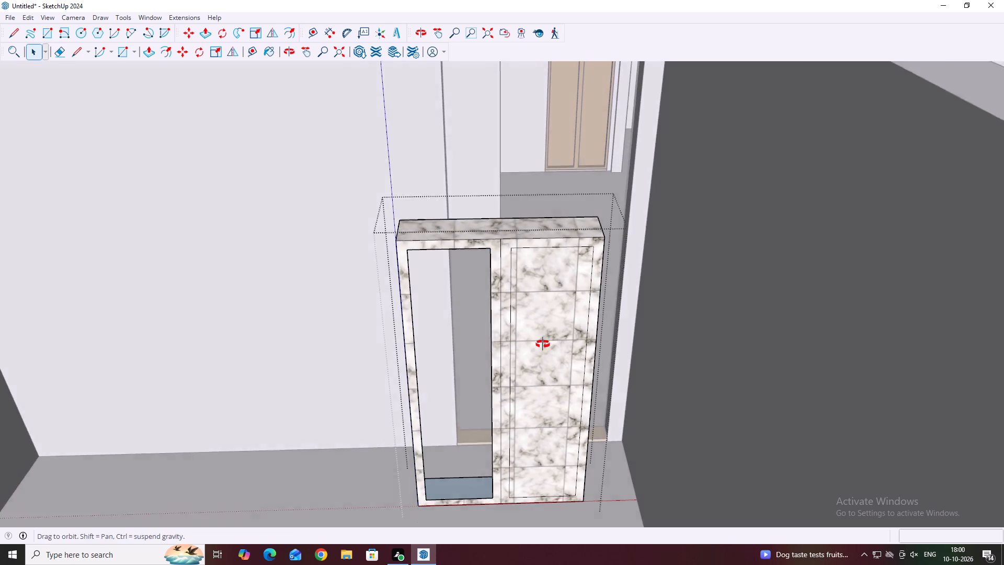
middle_click_drag(543, 344, 561, 369)
left_click(566, 365)
key("Delete")
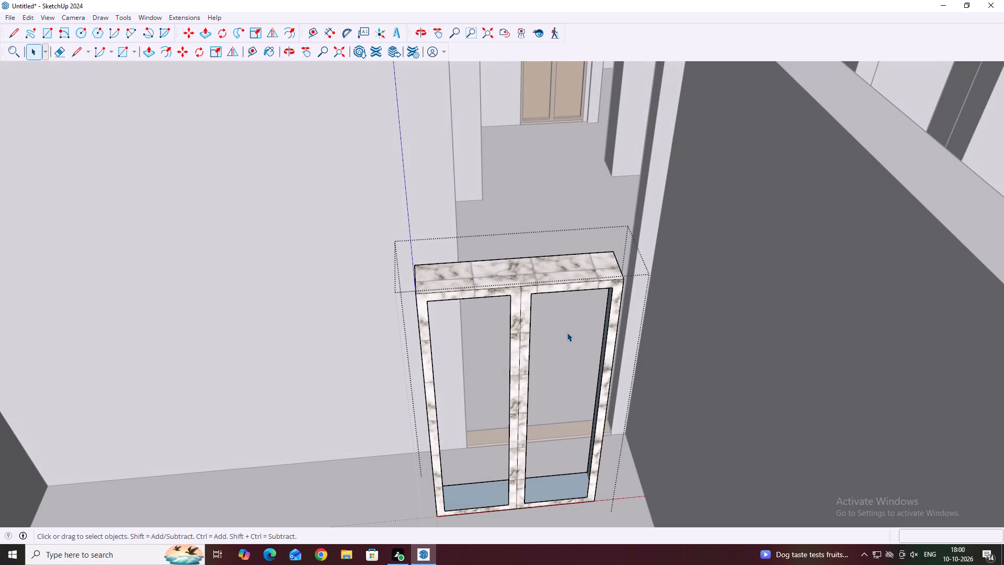
Draw a line from the back to the front bottom corner inside the bay farther from the long partition wall.
scroll(567, 332, "down", 3)
middle_click_drag(562, 325, 671, 250)
middle_click_drag(592, 277, 518, 298)
scroll(554, 311, "down", 2)
middle_click_drag(585, 336, 588, 374)
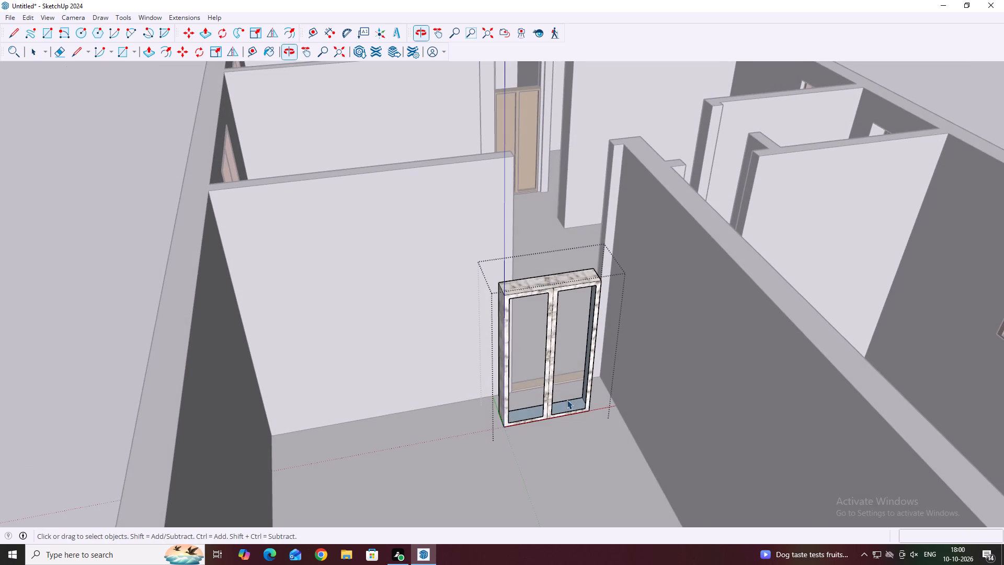
middle_click_drag(579, 401, 549, 415)
scroll(535, 419, "up", 4)
middle_click_drag(537, 419, 525, 435)
scroll(524, 435, "up", 3)
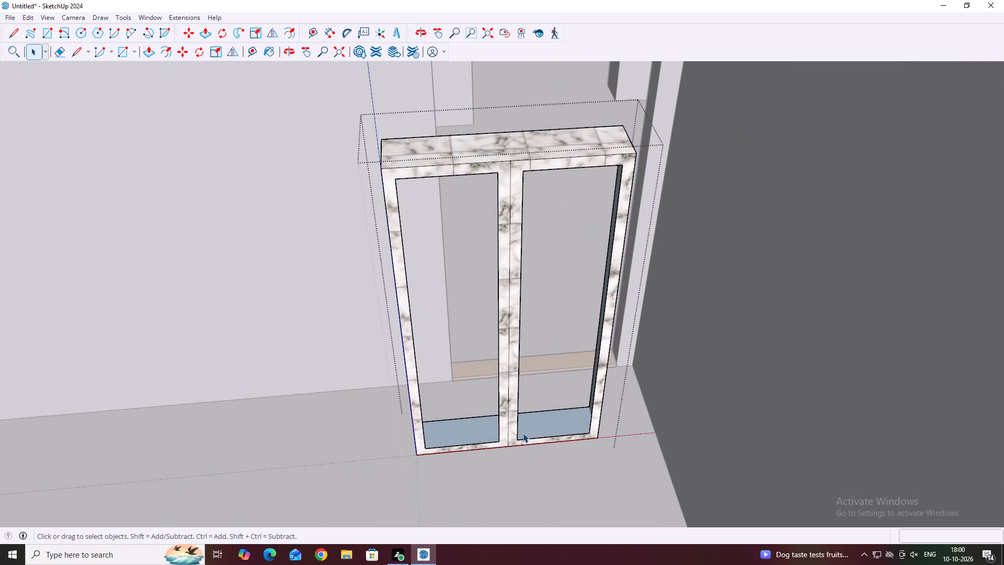
scroll(524, 432, "down", 2)
middle_click_drag(470, 418, 394, 432)
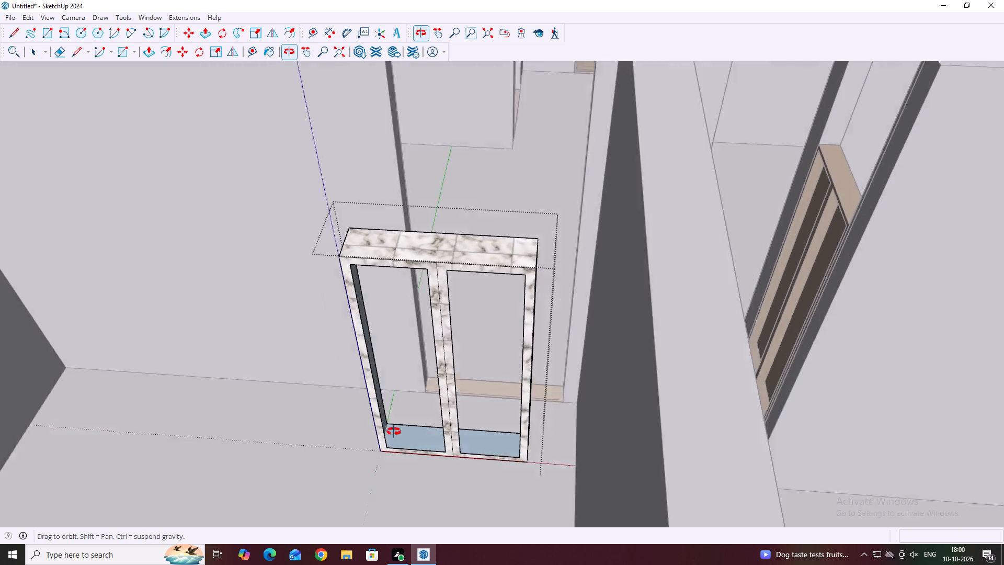
middle_click_drag(394, 432, 344, 414)
scroll(345, 401, "down", 3)
middle_click_drag(257, 305, 323, 331)
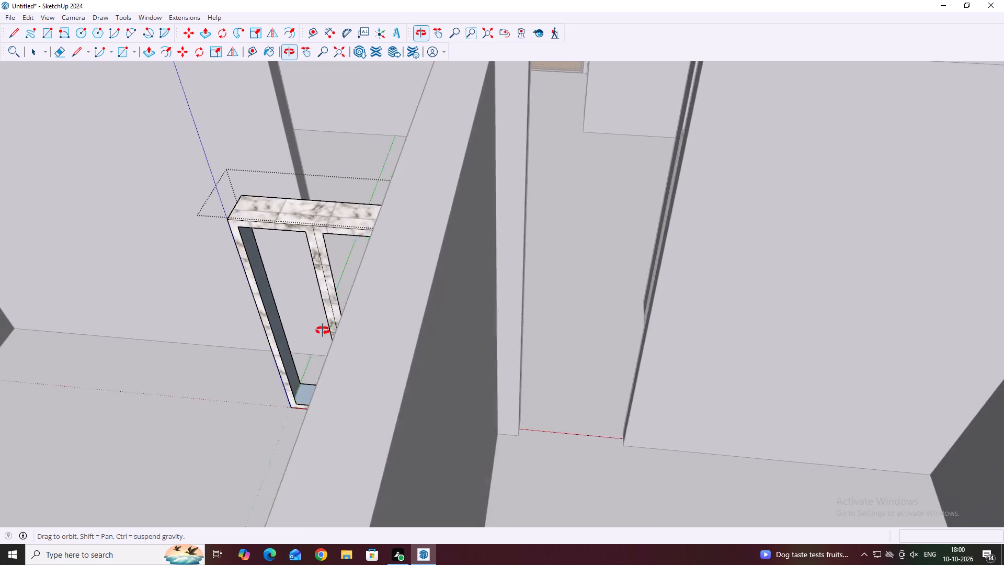
middle_click_drag(323, 331, 375, 336)
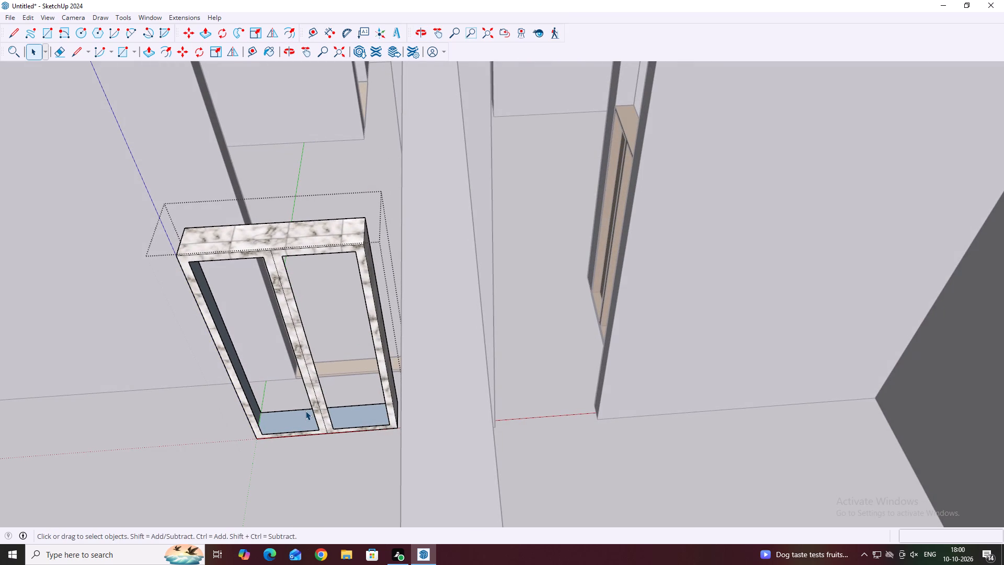
key("l")
scroll(285, 411, "up", 5)
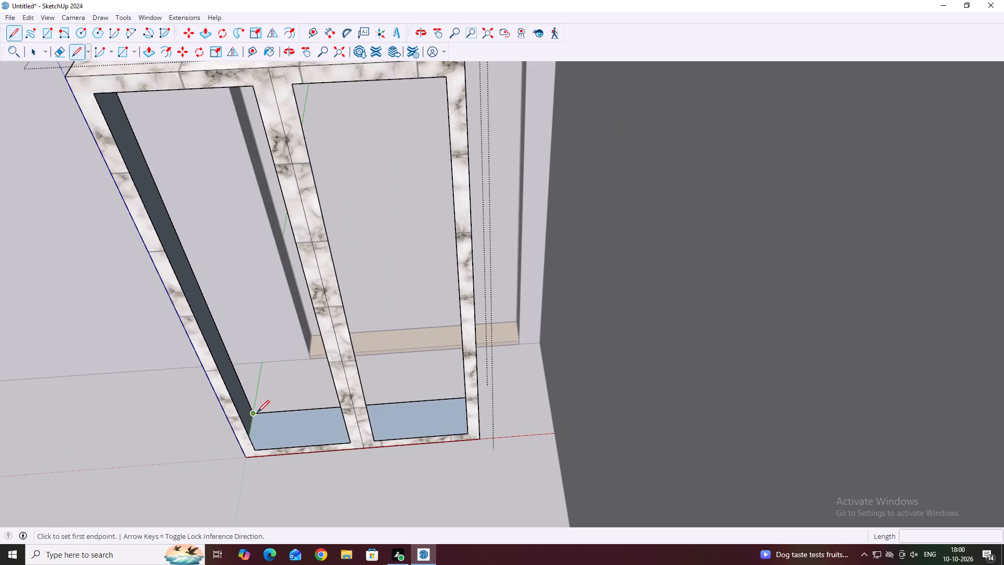
left_click(256, 412)
middle_click_drag(261, 448, 271, 485)
middle_click_drag(257, 456, 264, 482)
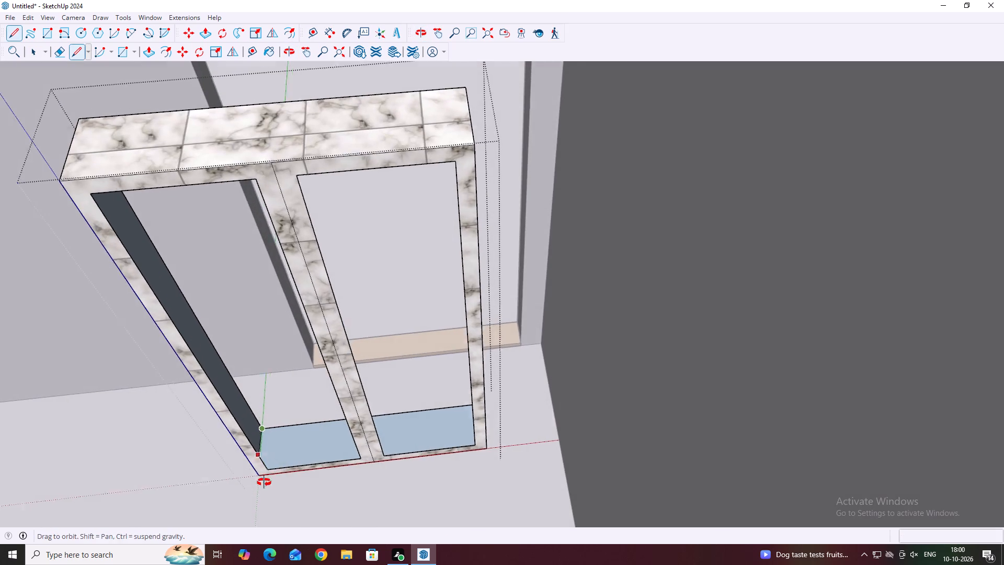
middle_click_drag(264, 482, 267, 511)
scroll(280, 478, "up", 2)
middle_click_drag(280, 468, 278, 481)
middle_click_drag(281, 470, 281, 486)
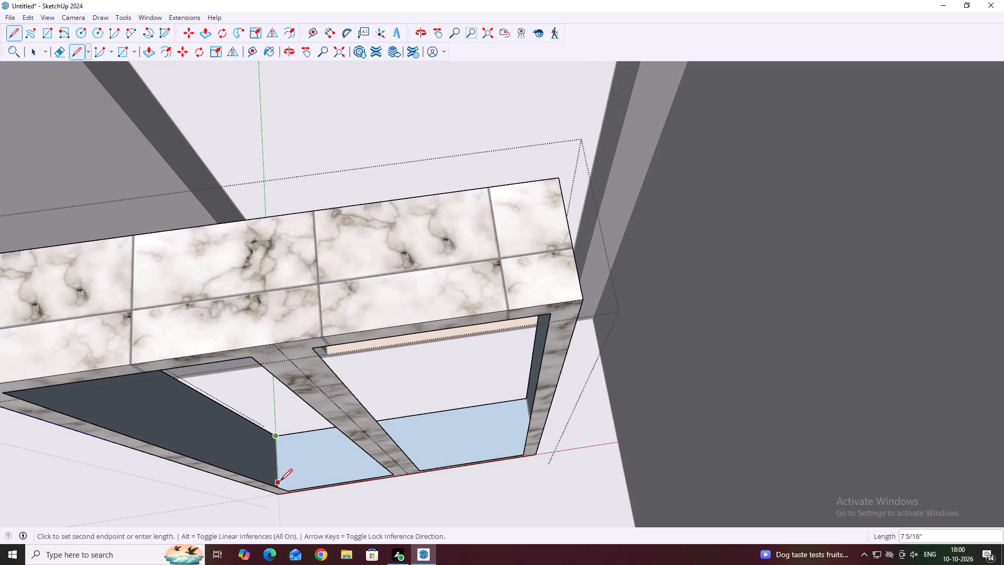
left_click(279, 484)
scroll(277, 436, "down", 3)
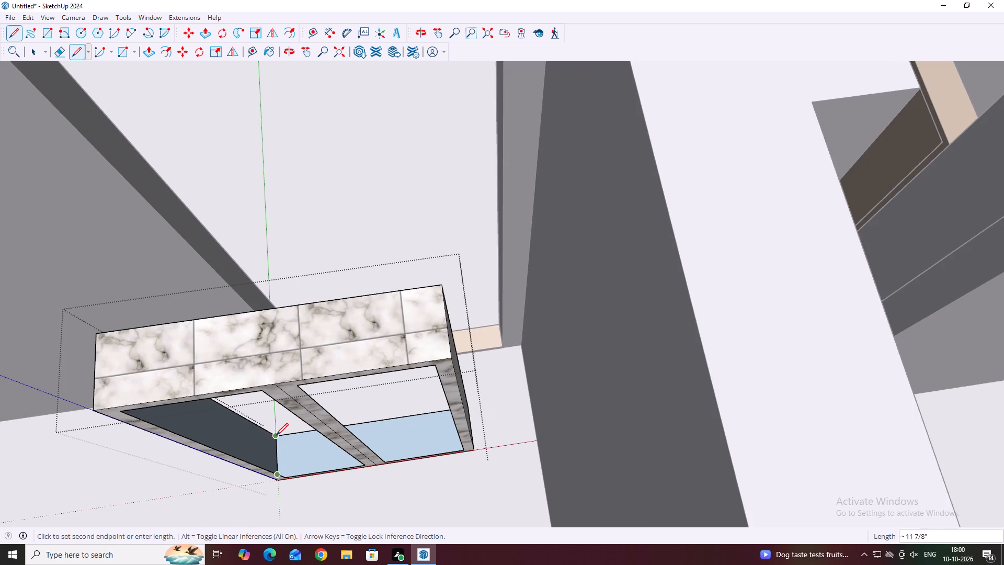
key("space")
From behind the frame, Push/Pull the frame face of the bay beside the long partition wall 9" through the block's depth.
scroll(413, 411, "down", 5)
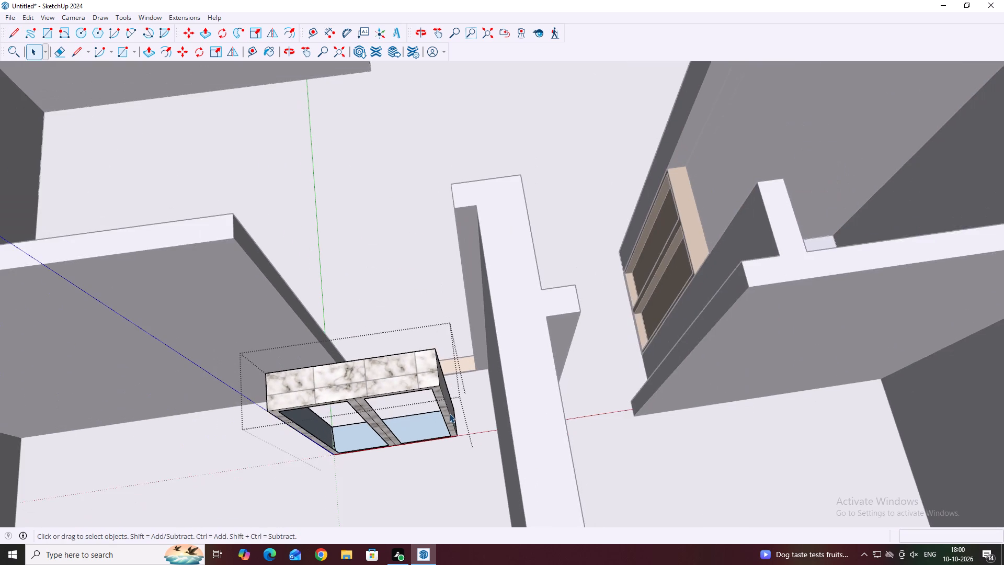
middle_click_drag(444, 357, 390, 444)
middle_click_drag(433, 374, 259, 365)
middle_click_drag(390, 333, 276, 323)
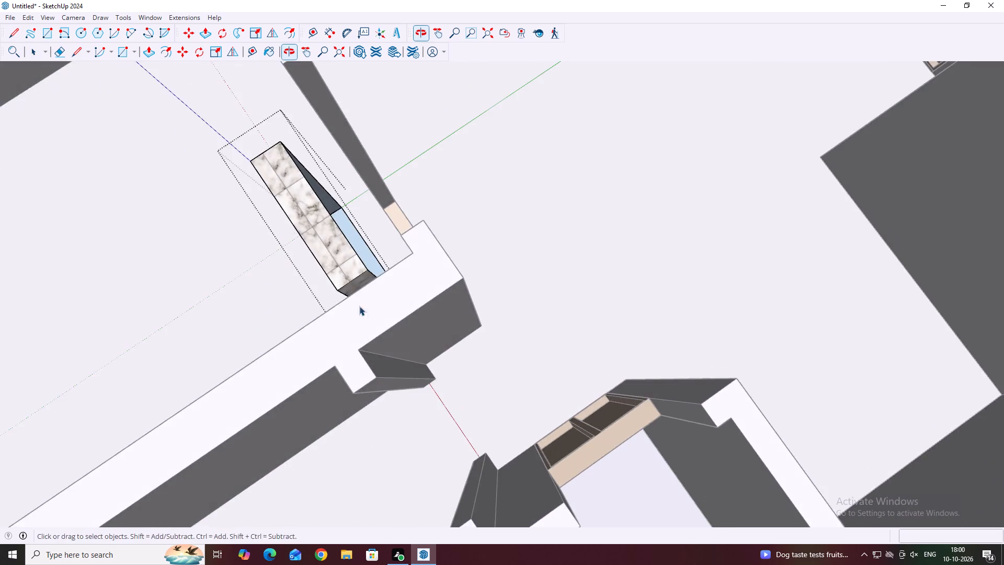
middle_click_drag(434, 302, 137, 385)
middle_click_drag(428, 299, 332, 292)
scroll(476, 174, "down", 1)
middle_click_drag(602, 222, 309, 171)
scroll(461, 176, "down", 9)
middle_click_drag(697, 248, 406, 262)
scroll(747, 337, "down", 1)
middle_click_drag(733, 374, 508, 263)
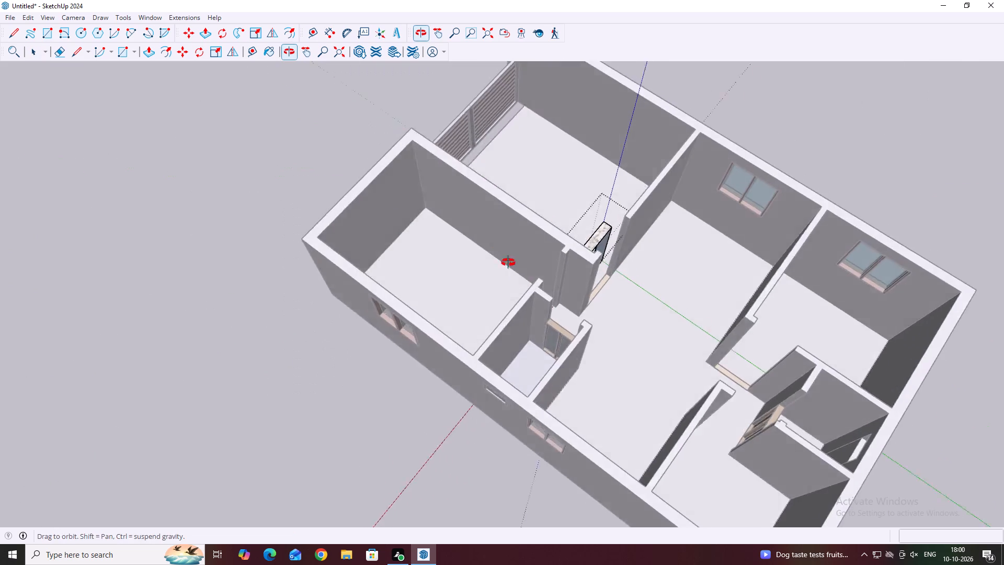
middle_click_drag(508, 263, 494, 222)
middle_click_drag(726, 315, 386, 290)
scroll(603, 351, "up", 7)
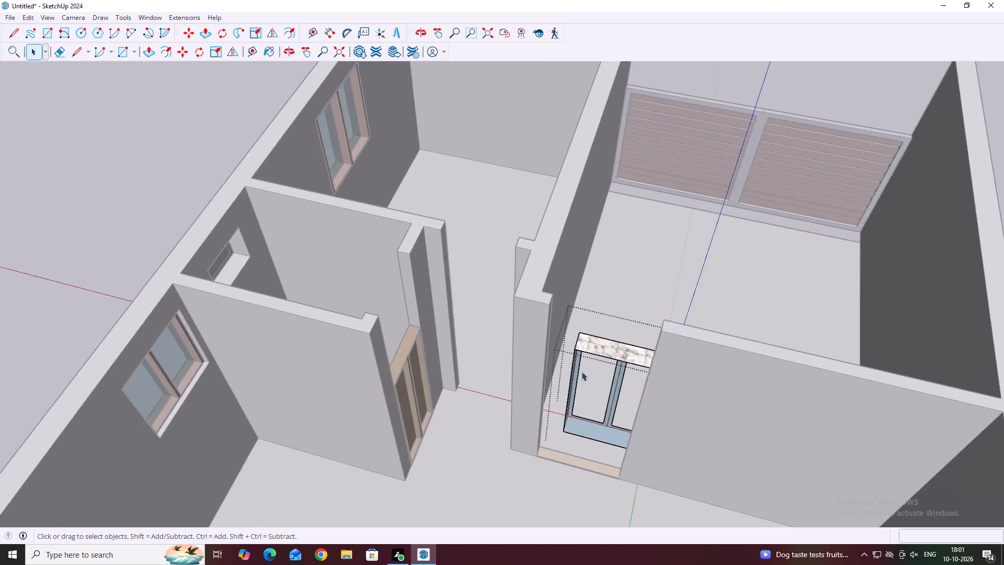
scroll(581, 371, "up", 3)
middle_click_drag(586, 369, 600, 335)
scroll(592, 338, "up", 3)
middle_click_drag(619, 357, 677, 310)
scroll(680, 283, "down", 4)
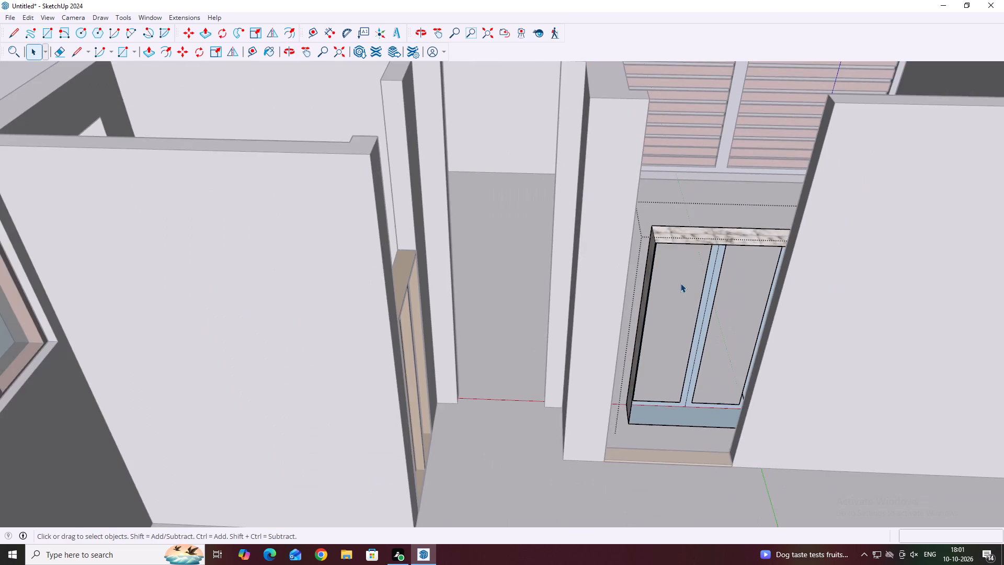
scroll(731, 244, "up", 2)
middle_click_drag(711, 280, 713, 205)
scroll(715, 204, "up", 3)
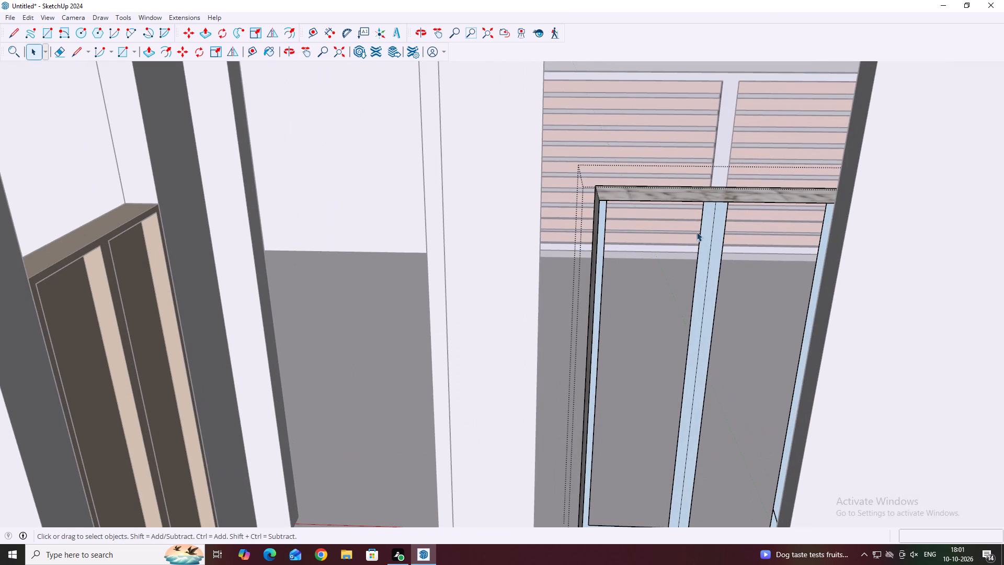
left_click(704, 239)
scroll(703, 239, "down", 2)
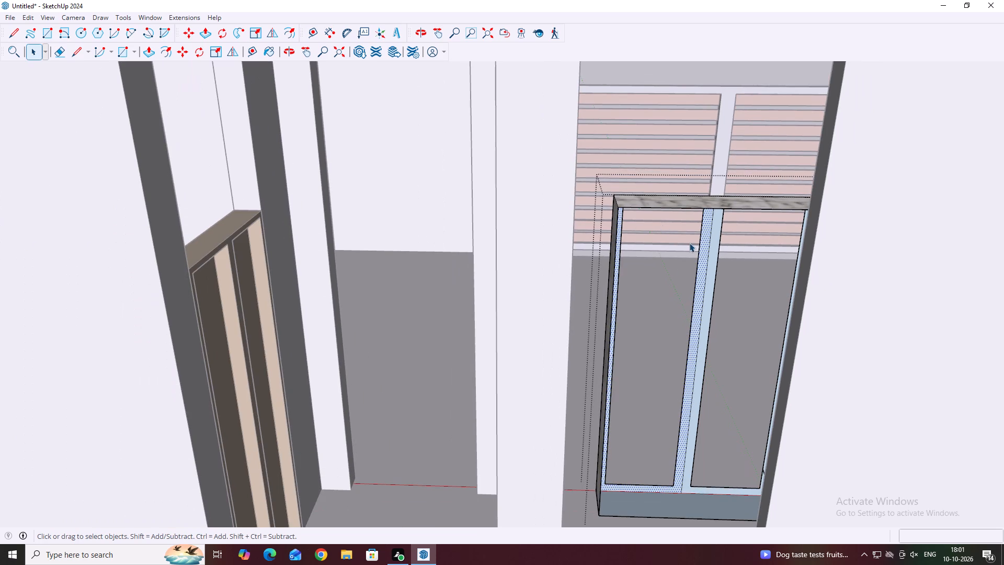
scroll(689, 243, "down", 9)
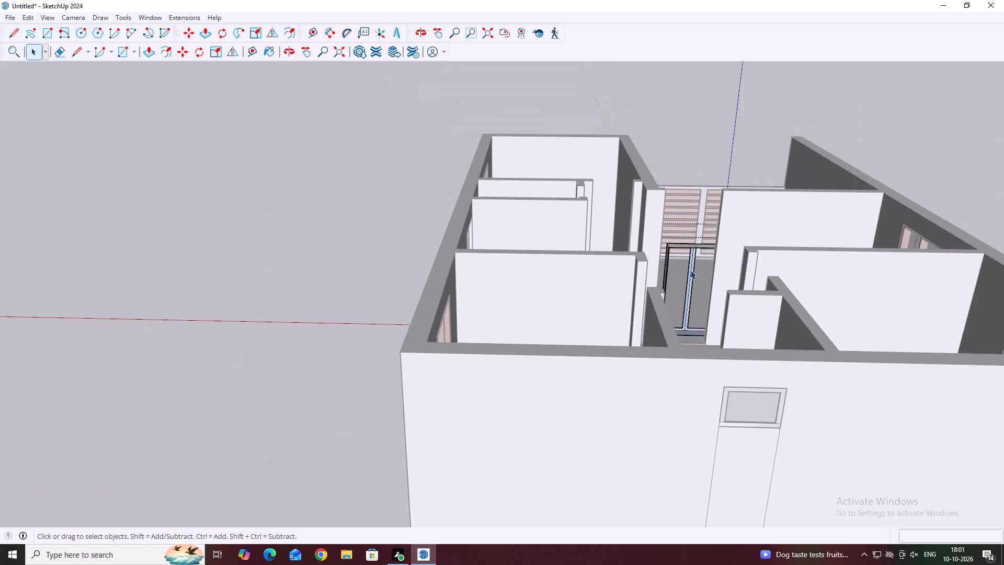
middle_click_drag(691, 271, 712, 322)
middle_click_drag(699, 245, 691, 275)
scroll(683, 246, "up", 4)
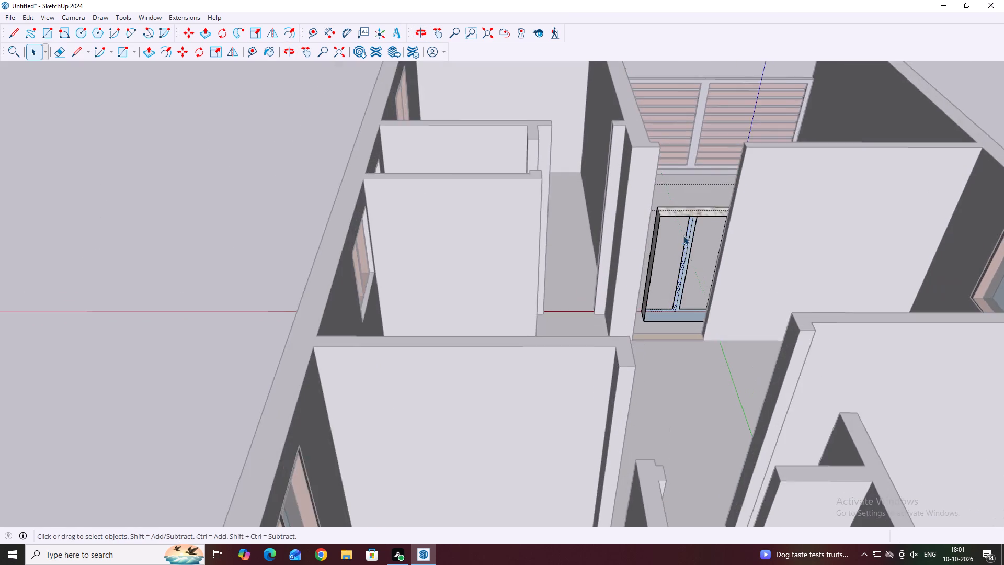
scroll(683, 235, "up", 1)
key("p")
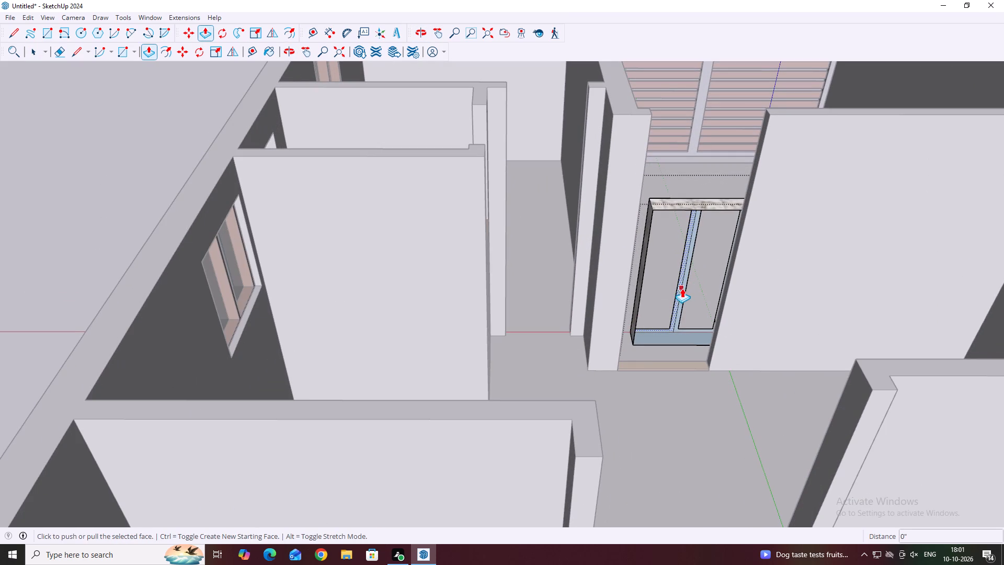
left_click(679, 288)
scroll(677, 327, "up", 5)
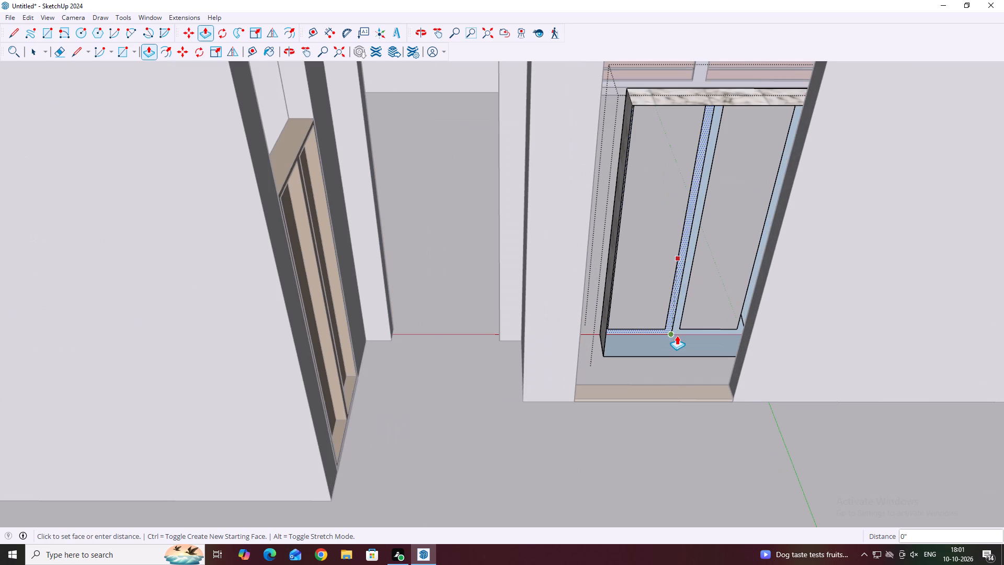
key("Escape")
scroll(666, 327, "up", 2)
left_click(669, 325)
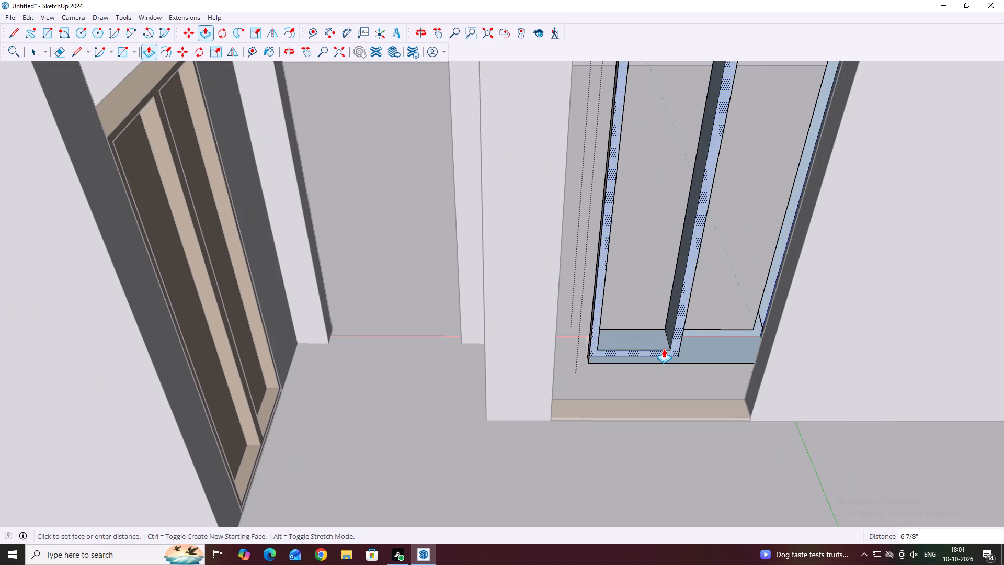
scroll(671, 356, "up", 2)
left_click(675, 361)
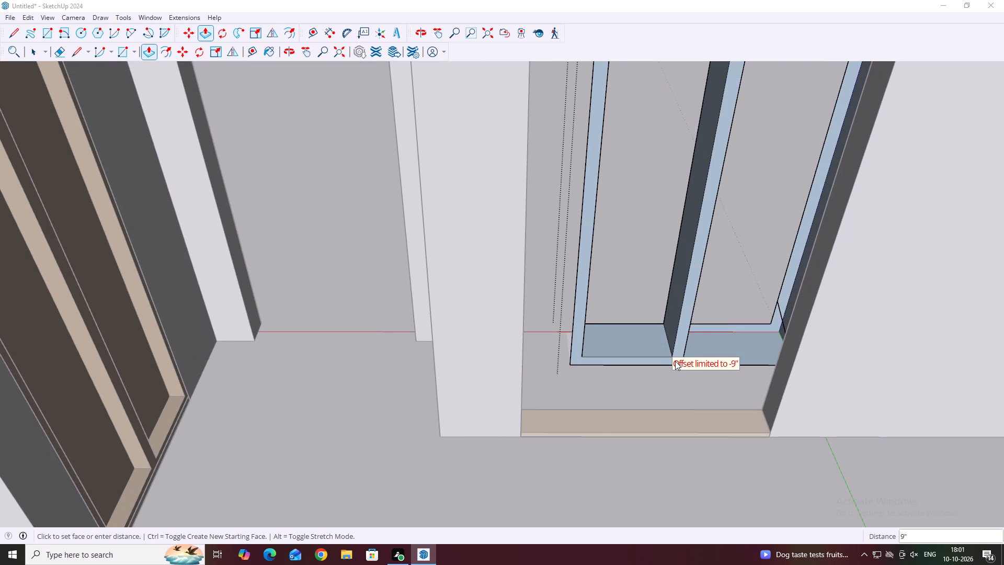
left_click(682, 359)
scroll(607, 329, "down", 6)
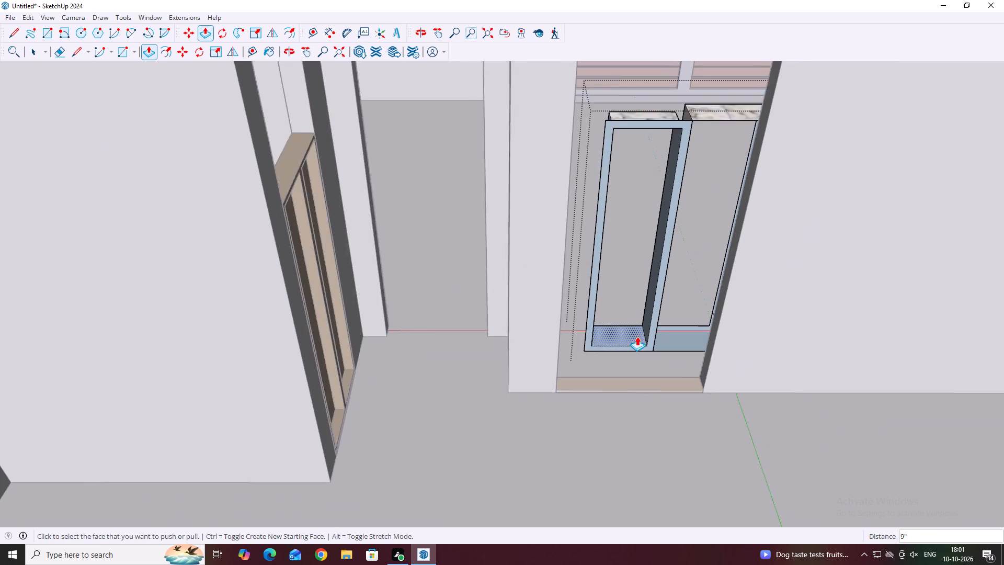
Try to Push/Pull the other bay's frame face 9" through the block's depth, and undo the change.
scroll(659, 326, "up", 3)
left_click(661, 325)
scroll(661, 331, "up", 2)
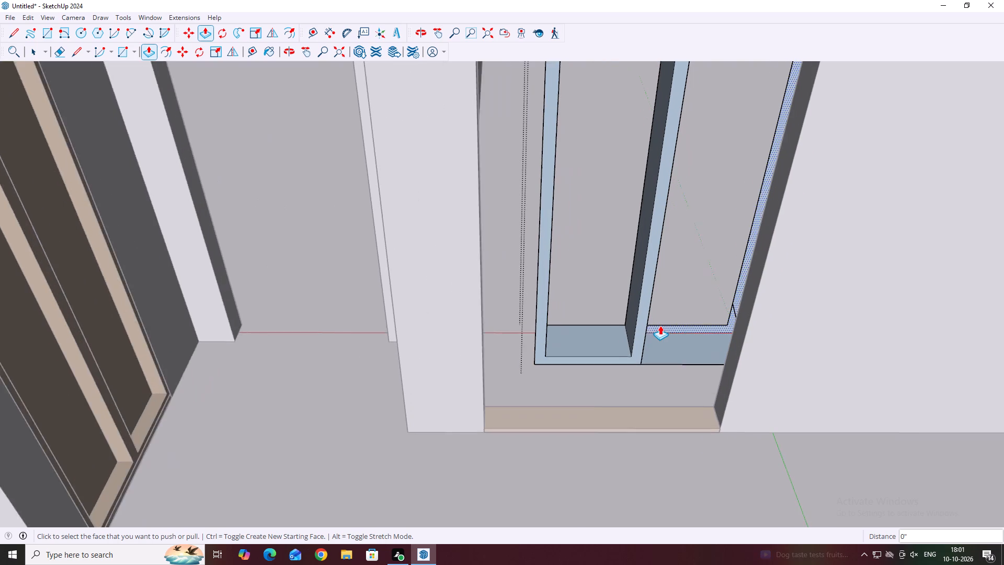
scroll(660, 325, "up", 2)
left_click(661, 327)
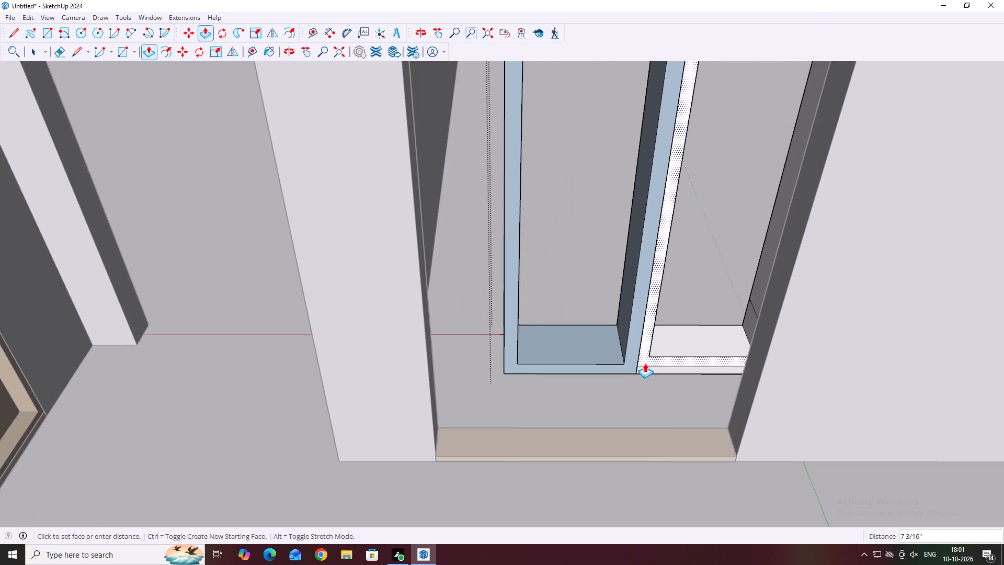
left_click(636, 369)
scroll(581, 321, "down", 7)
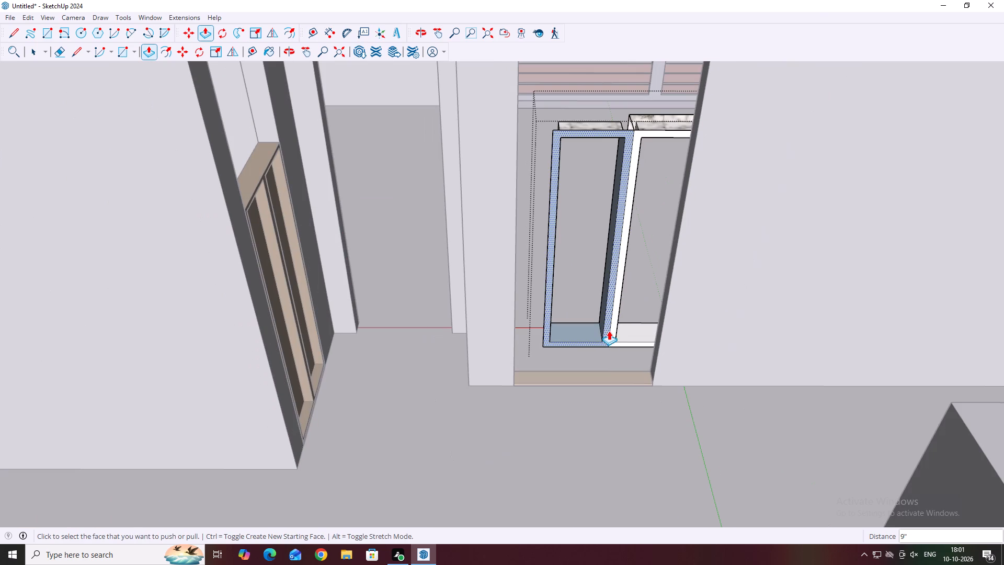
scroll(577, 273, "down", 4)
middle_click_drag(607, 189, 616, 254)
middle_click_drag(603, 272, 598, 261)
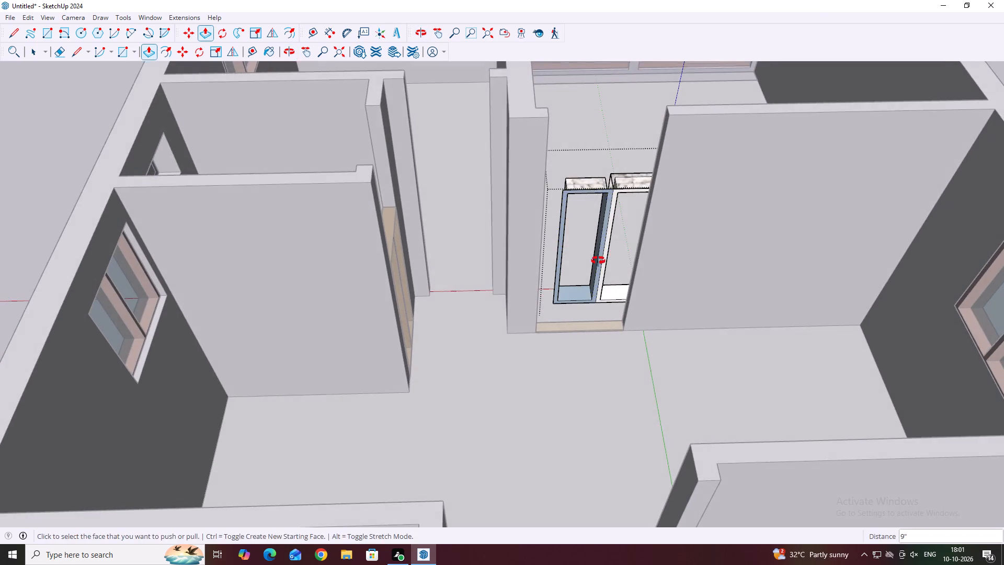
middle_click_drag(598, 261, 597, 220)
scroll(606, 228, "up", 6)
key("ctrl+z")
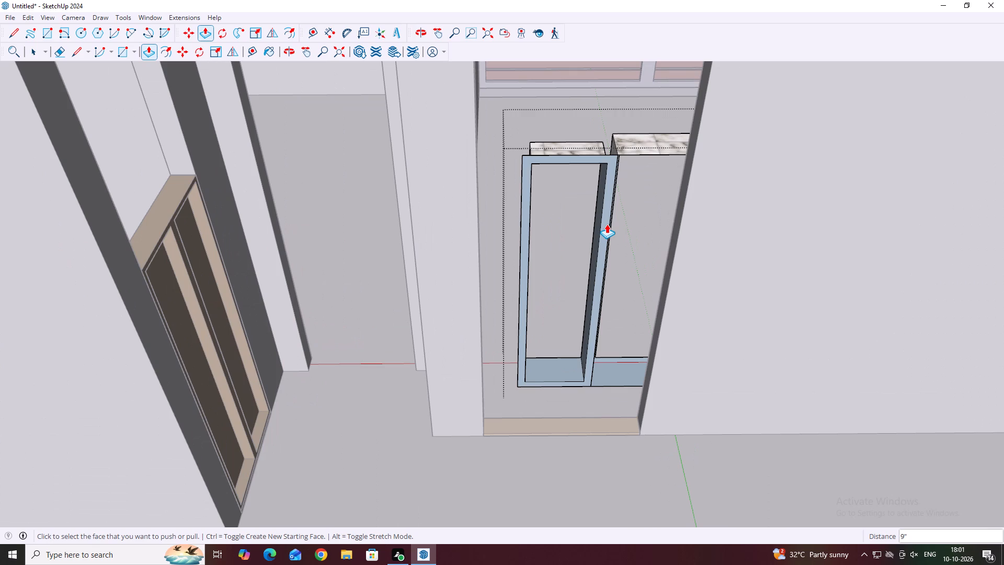
Push/Pull the frame face of the bay farther from the long partition wall 9" to the back of the block.
middle_click_drag(612, 175, 564, 161)
scroll(607, 229, "up", 3)
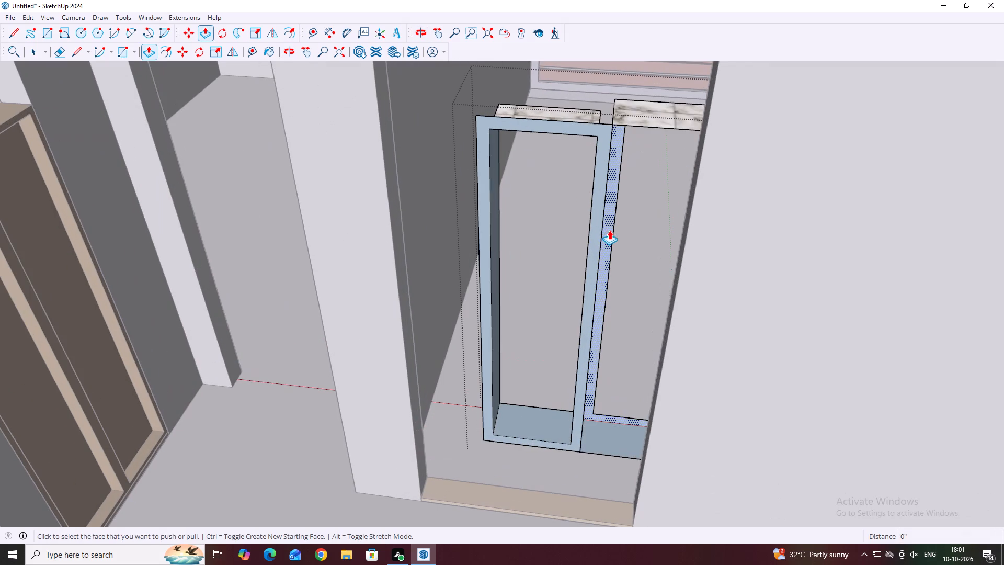
left_click(607, 225)
left_click(599, 270)
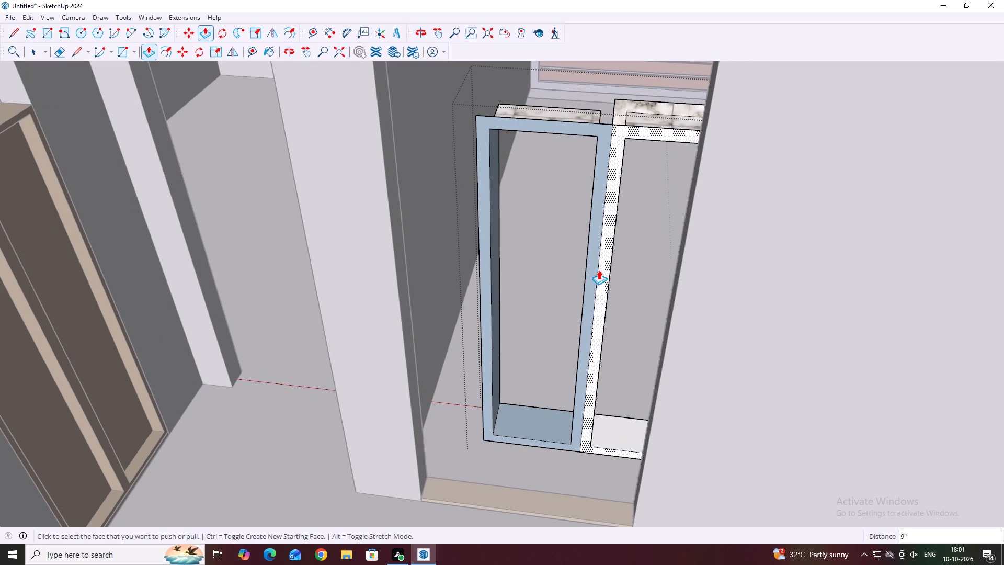
Examine the two-bay door frame at the inner doorway from behind and from the front room side.
scroll(568, 249, "down", 6)
middle_click_drag(562, 235, 663, 325)
middle_click_drag(532, 173, 647, 234)
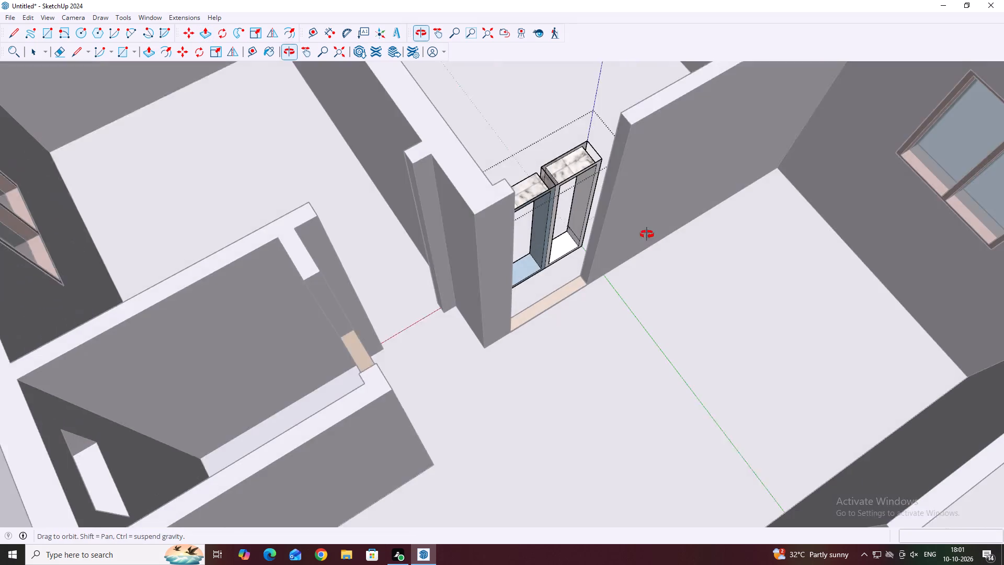
middle_click_drag(647, 234, 646, 222)
middle_click_drag(511, 175, 672, 164)
middle_click_drag(444, 160, 576, 141)
middle_click_drag(431, 127, 588, 127)
scroll(588, 127, "down", 7)
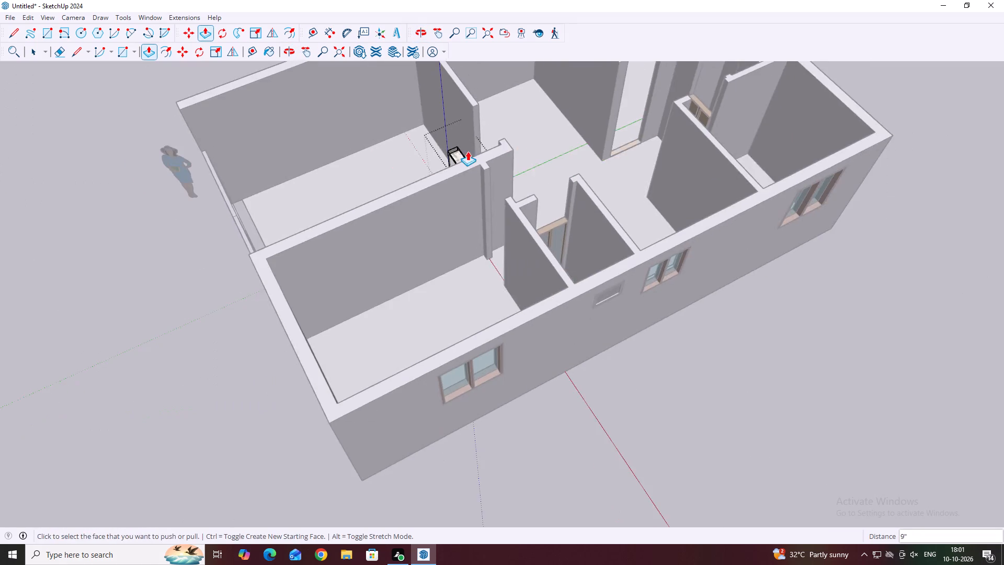
middle_click_drag(428, 146, 550, 157)
middle_click_drag(324, 177, 501, 152)
middle_click_drag(302, 264, 464, 222)
scroll(387, 267, "up", 8)
middle_click_drag(399, 258, 397, 246)
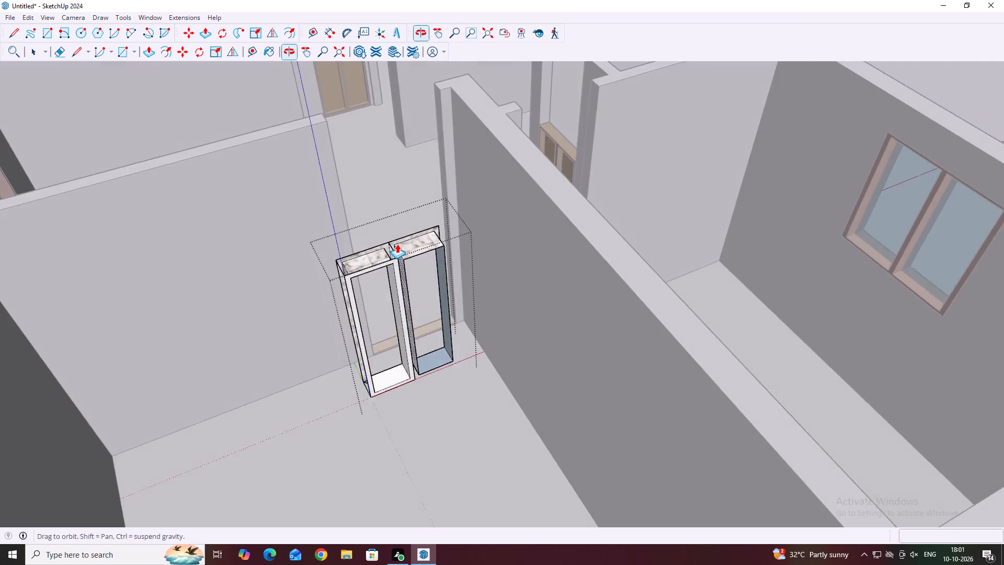
scroll(397, 244, "up", 4)
middle_click_drag(406, 244, 397, 220)
scroll(414, 215, "up", 2)
middle_click_drag(456, 155, 460, 169)
key("Escape")
key("space")
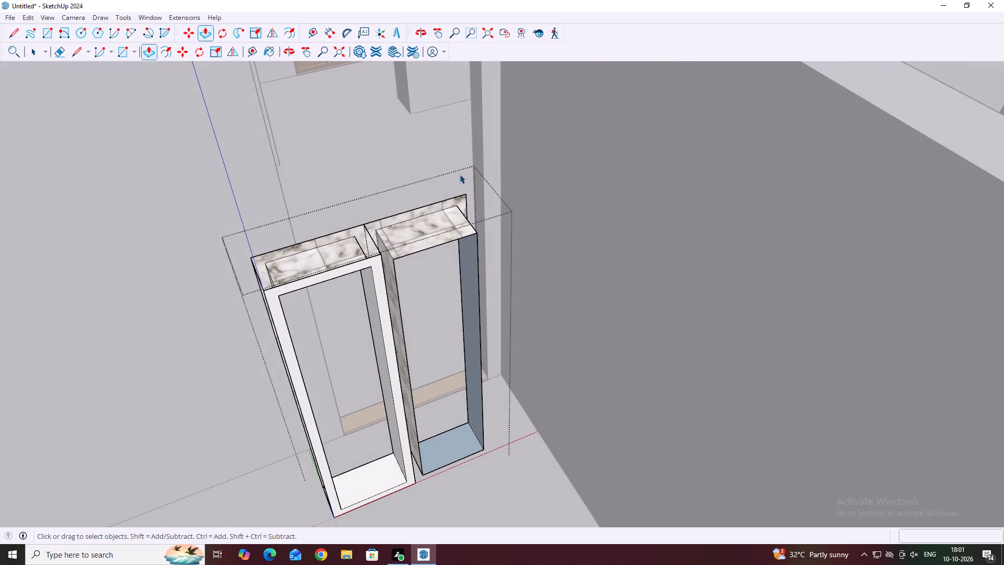
left_click(471, 227)
scroll(566, 213, "down", 5)
middle_click_drag(589, 252, 542, 240)
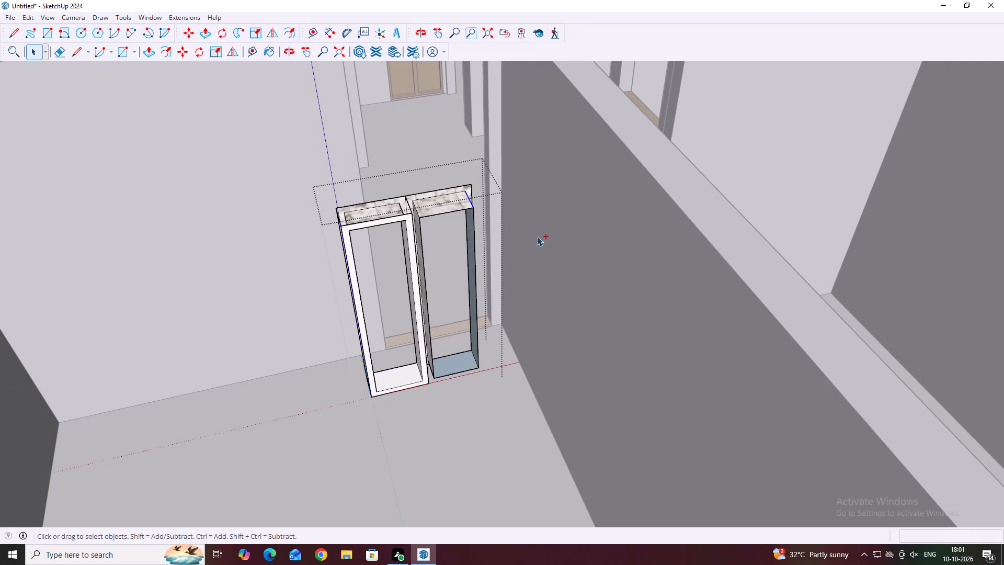
Undo the two-bay frame's construction back to the flat rectangle on the floor in front of the inner doorway.
key("ctrl+z")
key("ctrl+z")
key("ctrl+z")
key("ctrl+z")
key("ctrl+z")
key("ctrl+z")
key("ctrl+z")
key("ctrl+z")
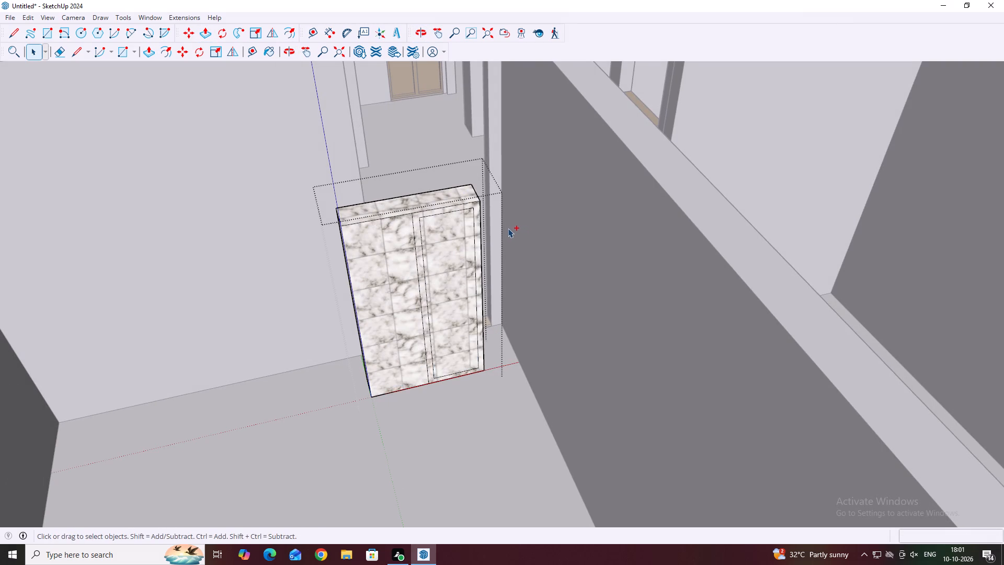
key("ctrl+z")
key("ctrl+z")
key("ctrl+z")
key("ctrl+z")
key("ctrl+z")
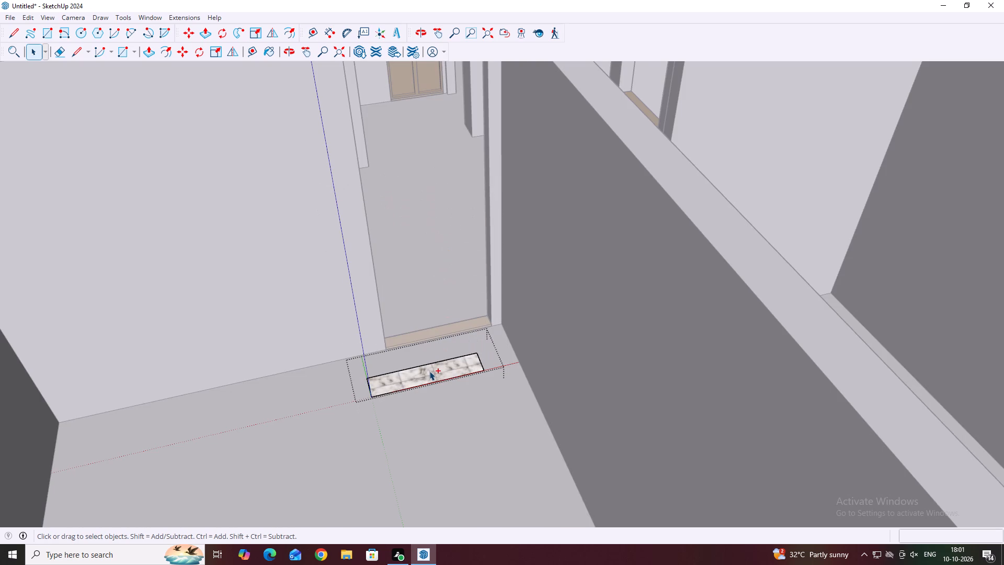
key("ctrl+z")
scroll(458, 354, "down", 3)
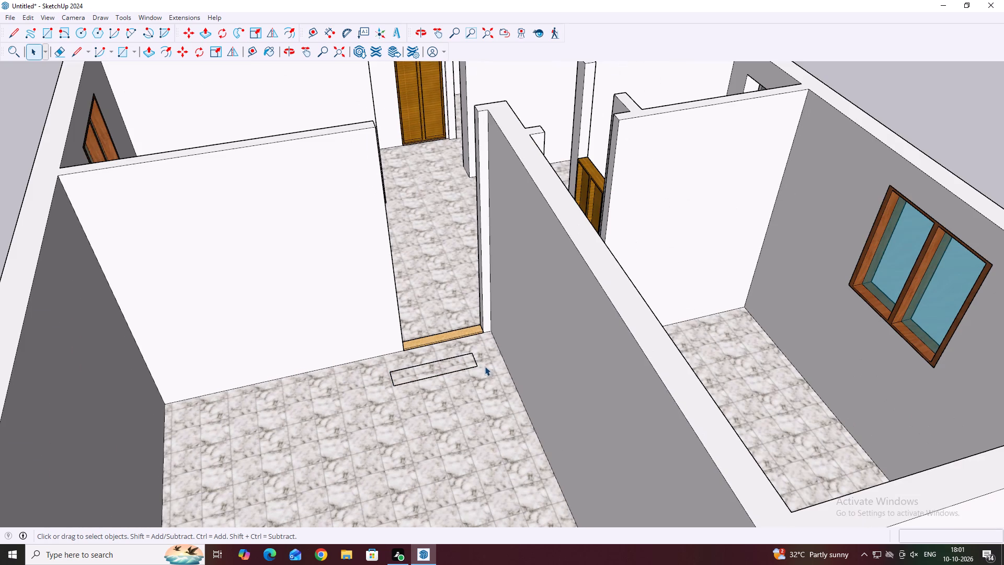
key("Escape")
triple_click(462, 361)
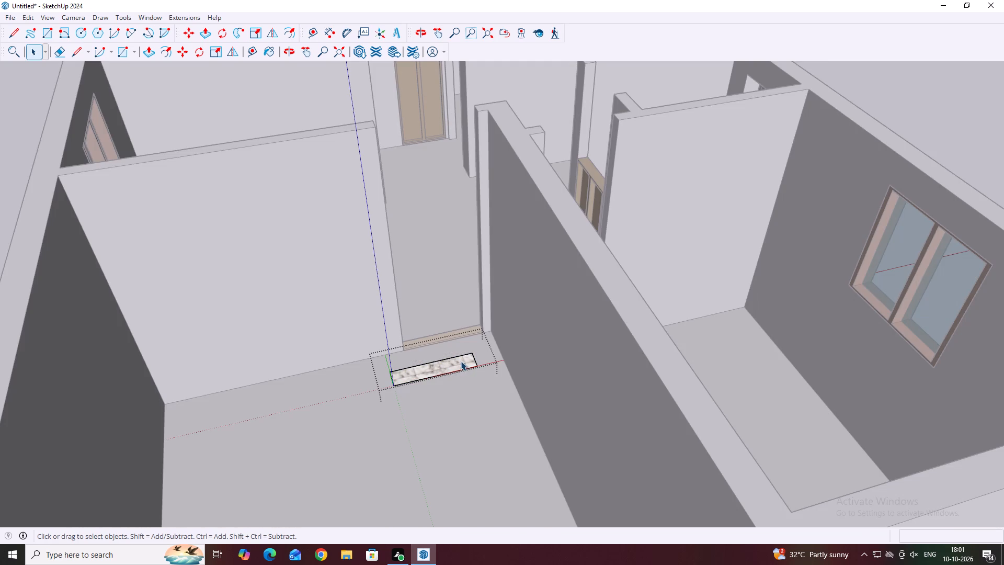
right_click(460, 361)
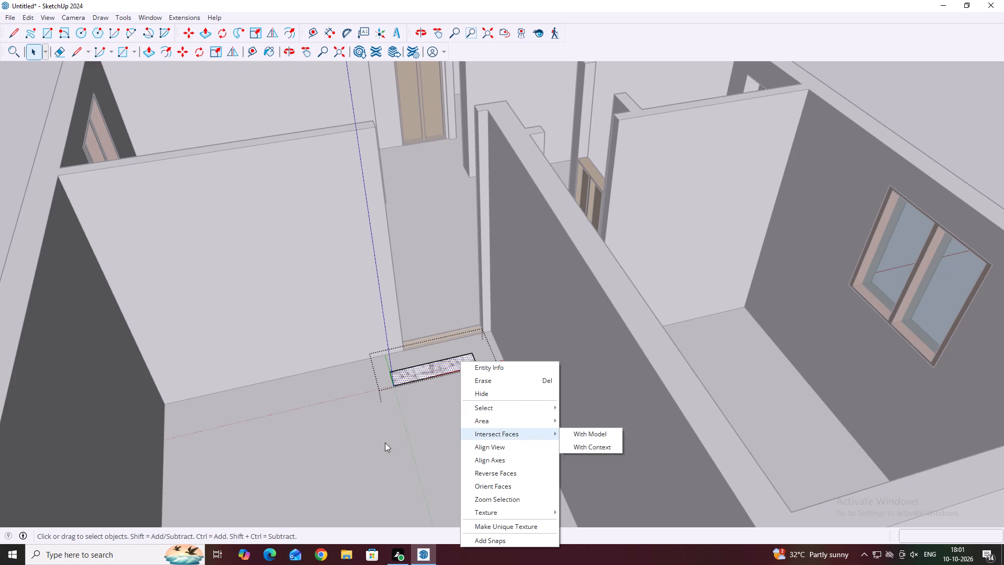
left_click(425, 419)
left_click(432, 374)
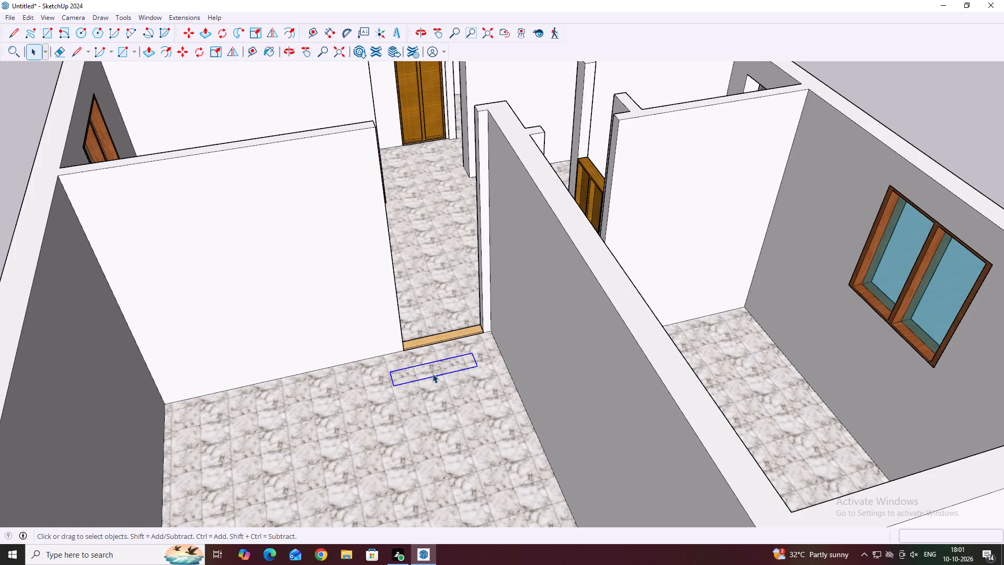
Open the grouped floor rectangle in front of the inner doorway for editing and select its face.
middle_click_drag(507, 370, 459, 370)
double_click(439, 363)
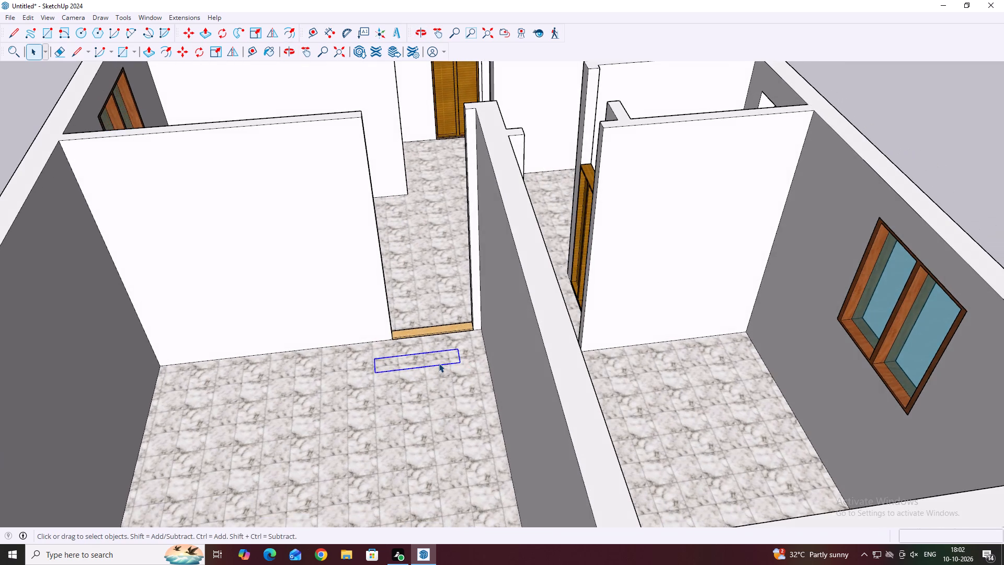
scroll(434, 357, "up", 2)
left_click(434, 357)
scroll(435, 361, "up", 3)
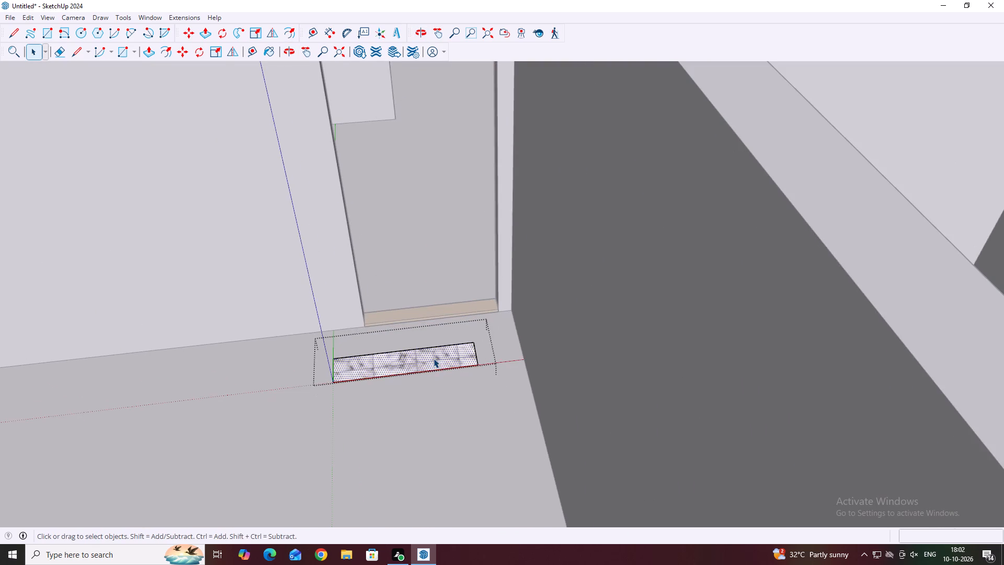
scroll(435, 359, "up", 3)
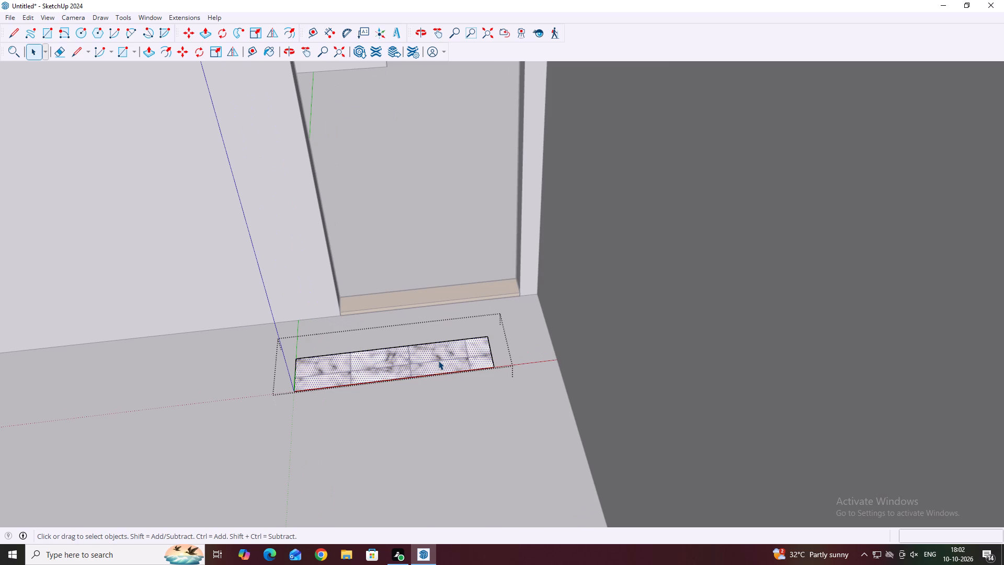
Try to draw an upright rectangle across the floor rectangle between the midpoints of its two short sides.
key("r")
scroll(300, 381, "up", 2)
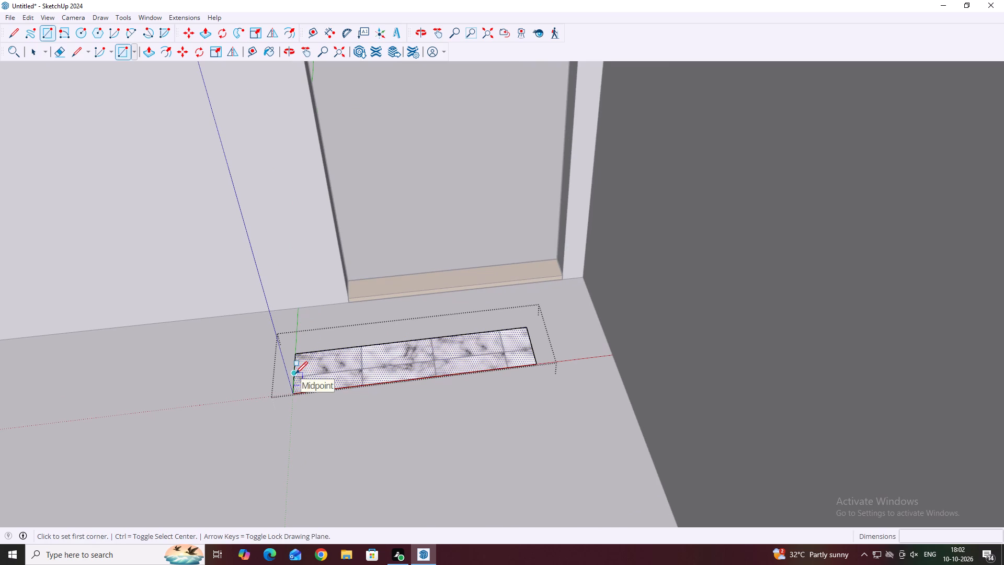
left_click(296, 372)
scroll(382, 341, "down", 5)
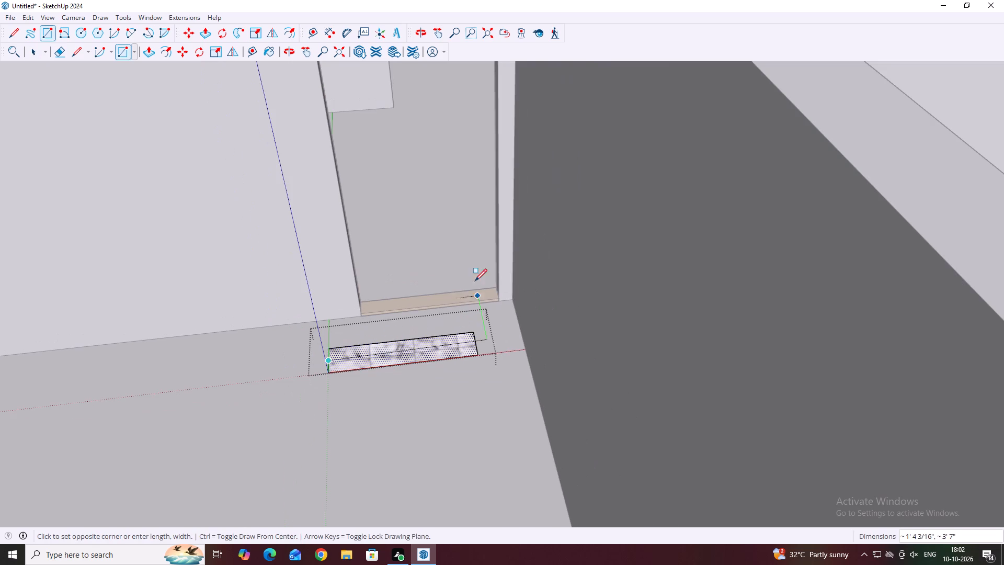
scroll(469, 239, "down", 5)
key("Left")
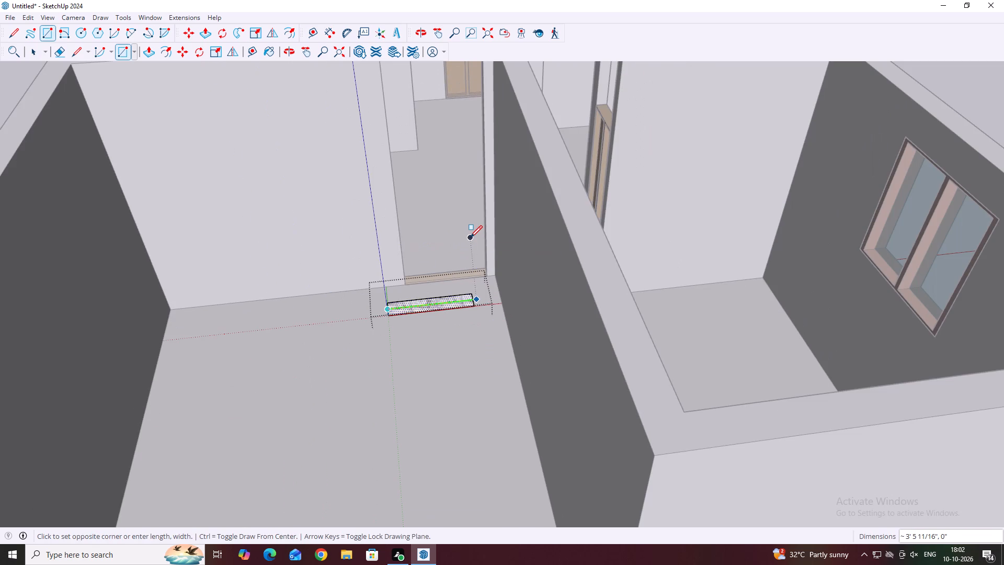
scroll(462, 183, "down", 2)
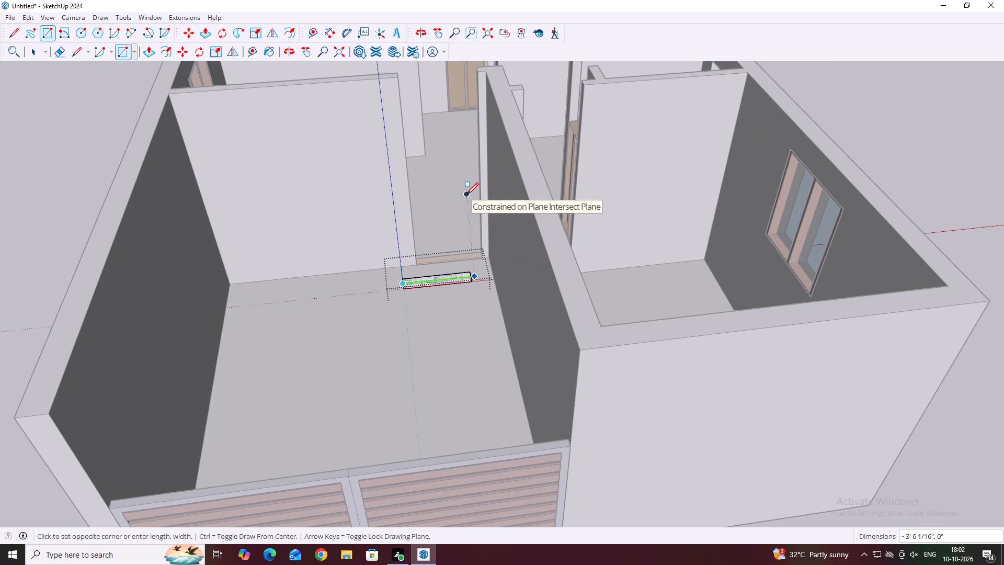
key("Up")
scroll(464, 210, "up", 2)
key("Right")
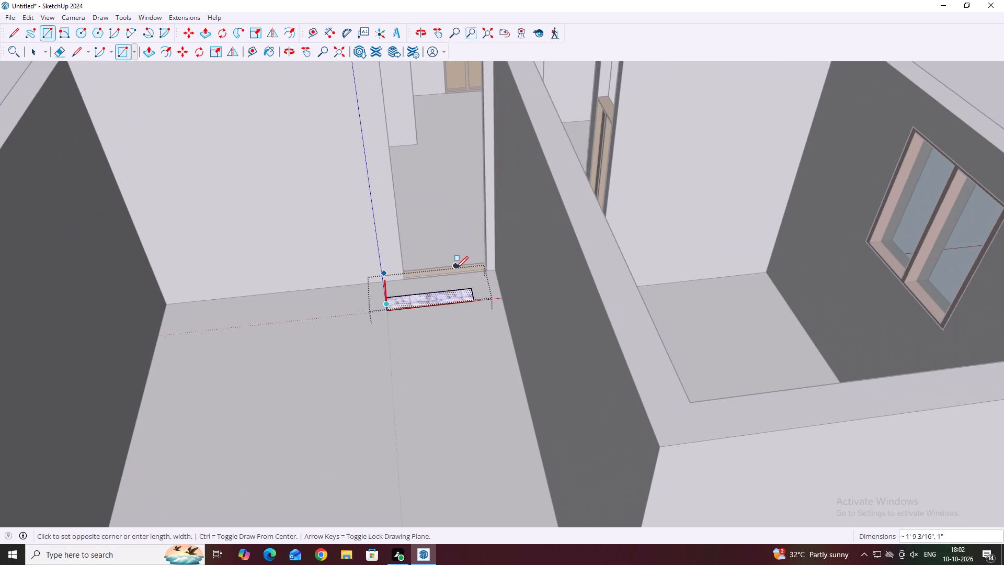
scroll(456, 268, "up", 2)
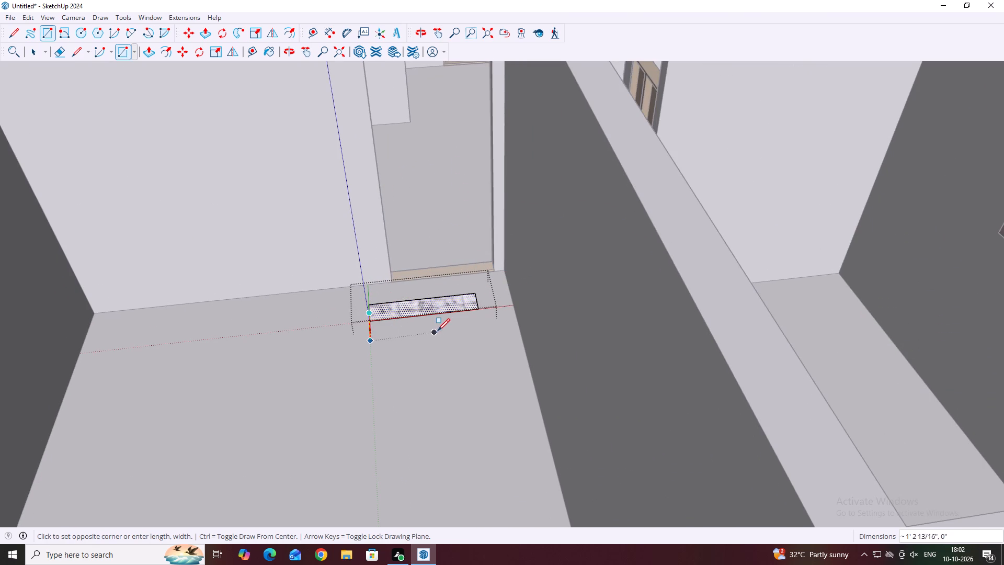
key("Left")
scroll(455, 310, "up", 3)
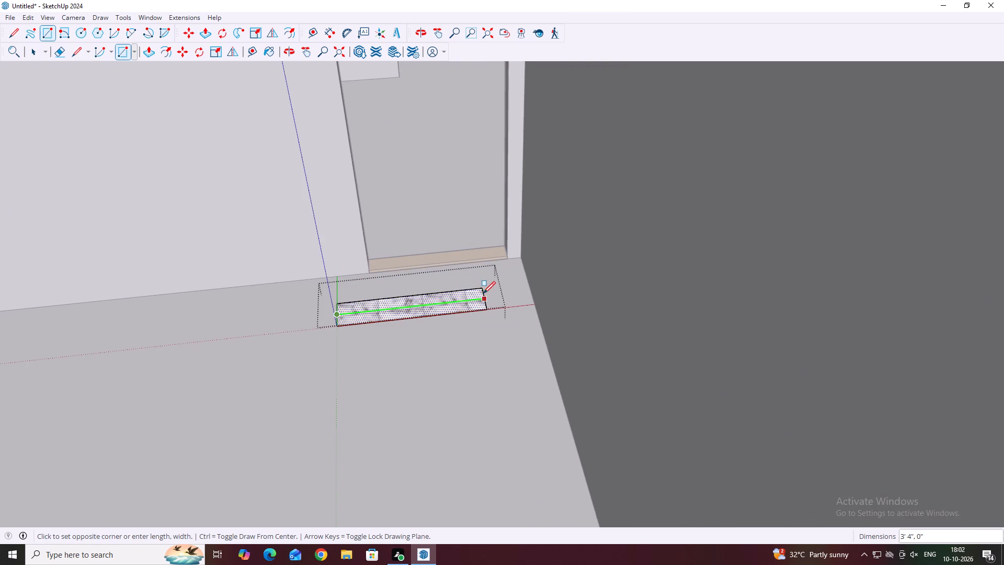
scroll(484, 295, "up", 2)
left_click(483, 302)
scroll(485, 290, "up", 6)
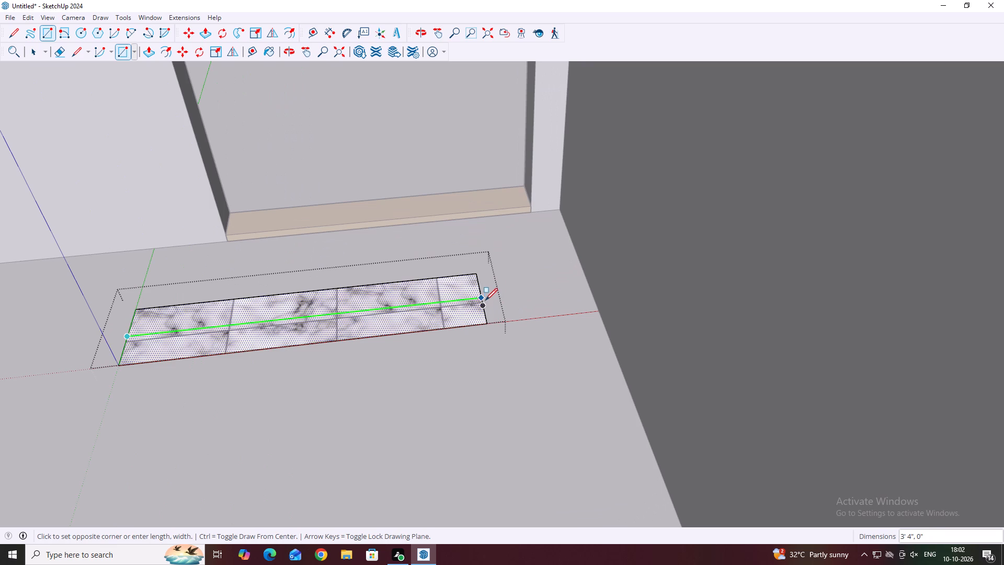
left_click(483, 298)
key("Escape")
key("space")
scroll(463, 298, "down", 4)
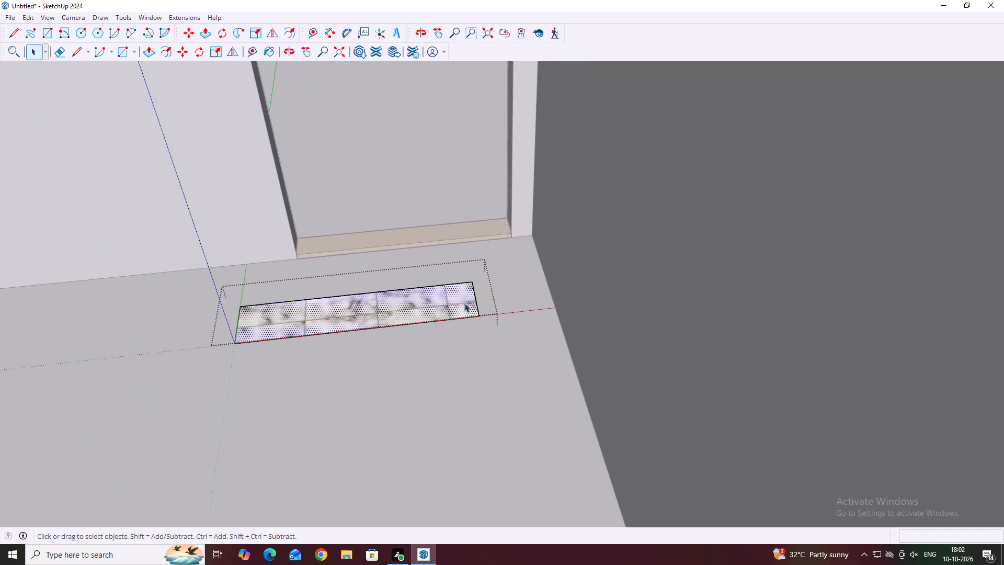
Draw a line lengthwise across the floor rectangle, joining the midpoints of its two short sides.
key("Escape")
scroll(470, 306, "down", 1)
double_click(436, 298)
left_click(436, 302)
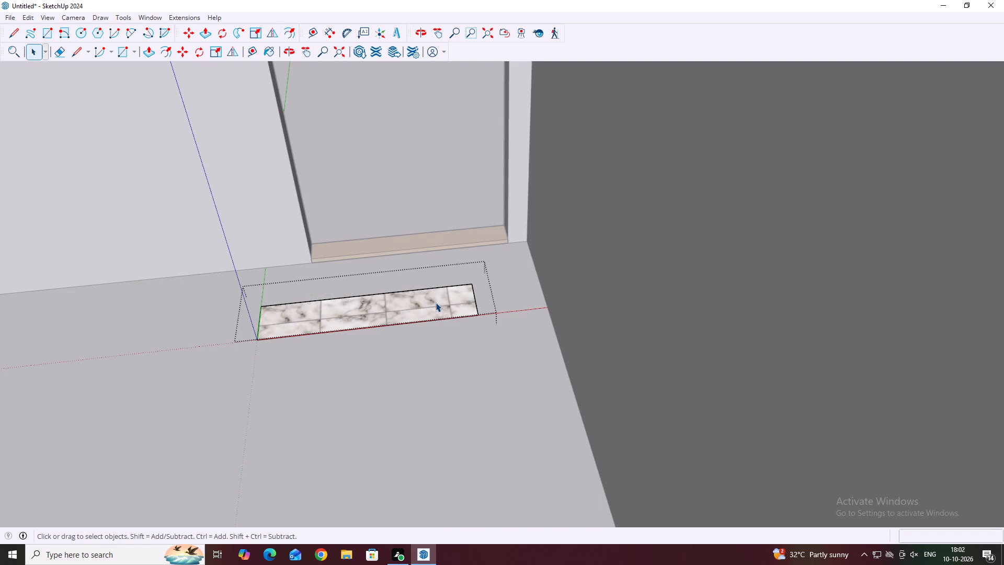
key("l")
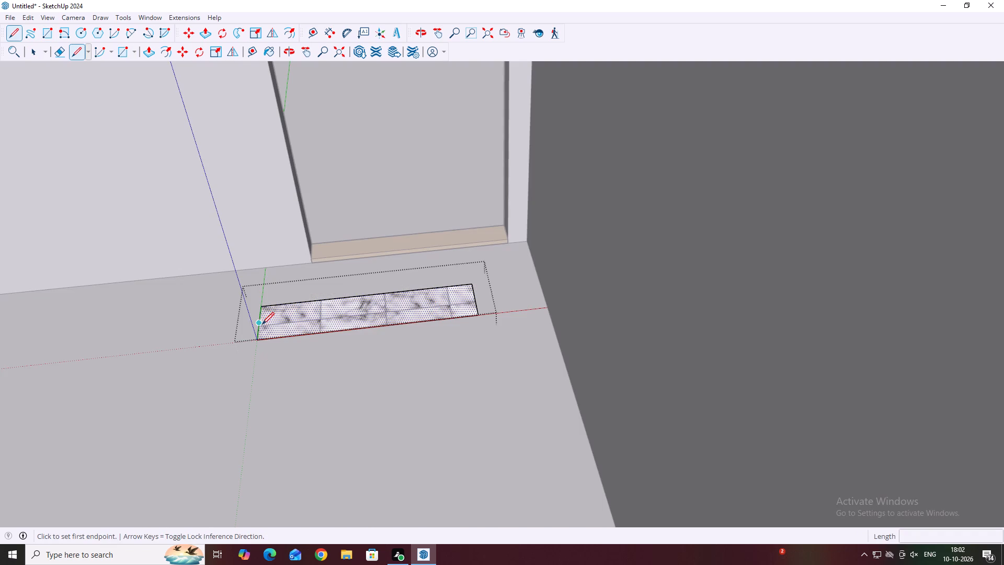
left_click(262, 324)
left_click(476, 300)
Draw a 6' vertical line up from the end of the centre line nearest the long partition wall.
scroll(480, 283, "down", 4)
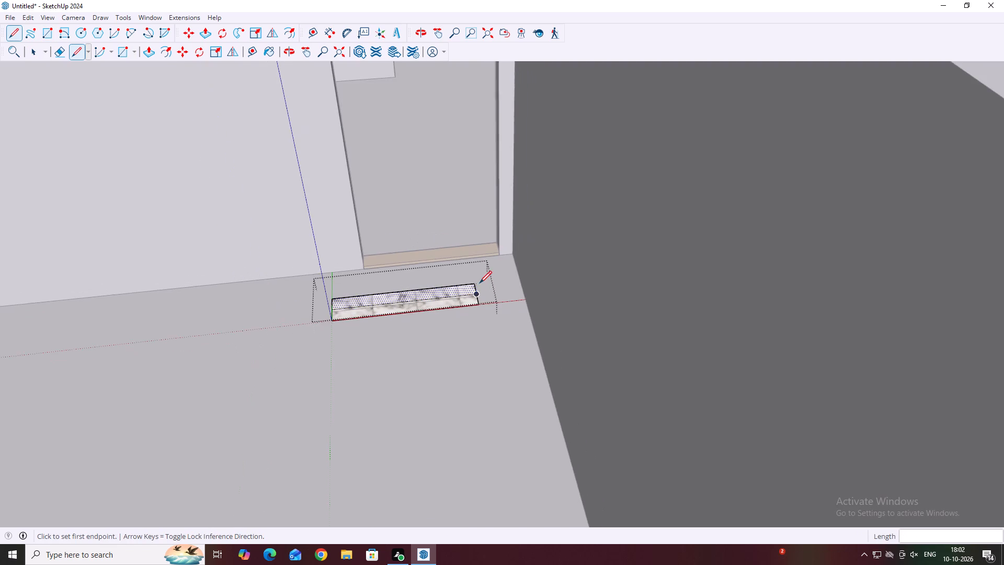
scroll(473, 245, "down", 2)
left_click(477, 286)
scroll(480, 261, "down", 7)
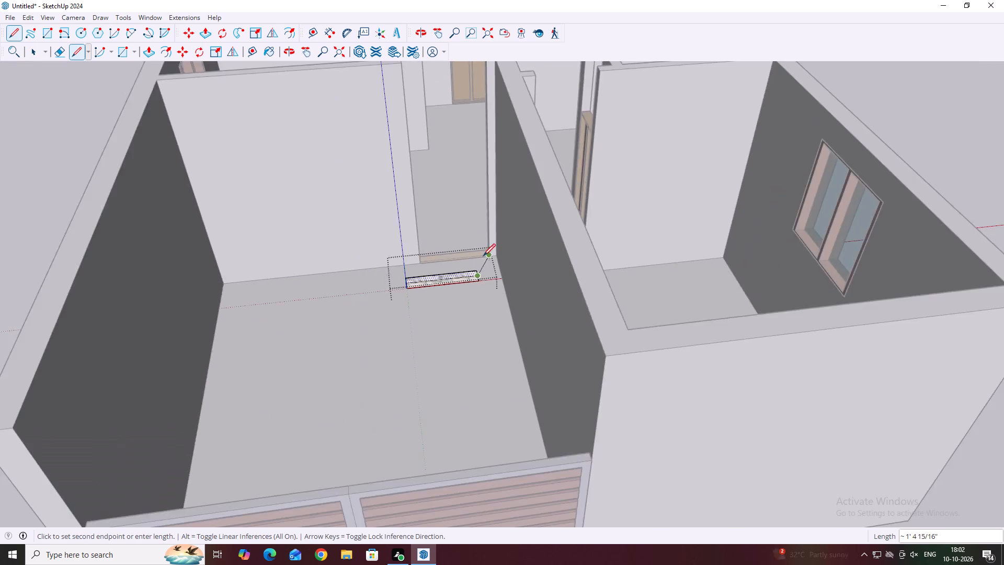
scroll(483, 256, "down", 3)
key("Up")
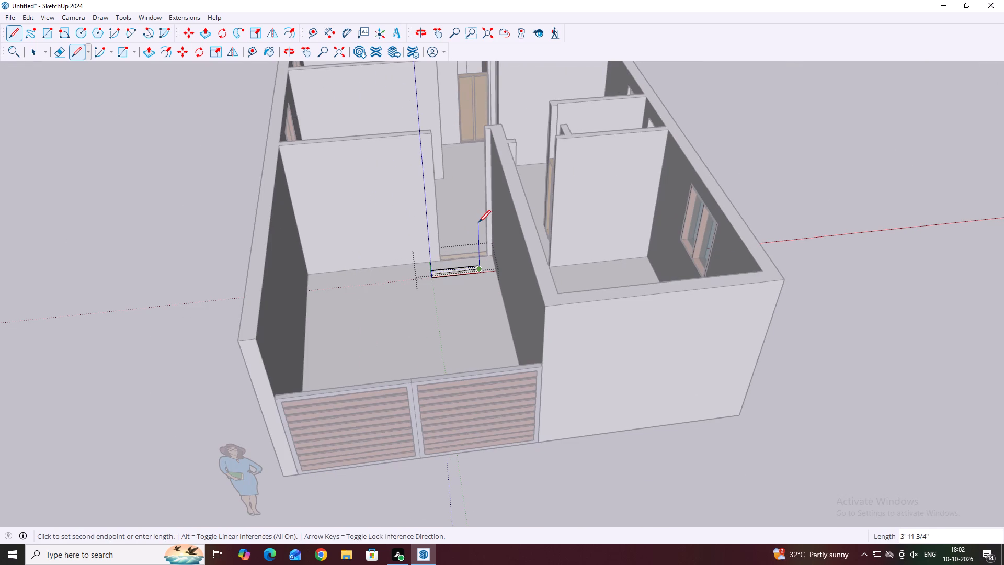
scroll(477, 212, "up", 5)
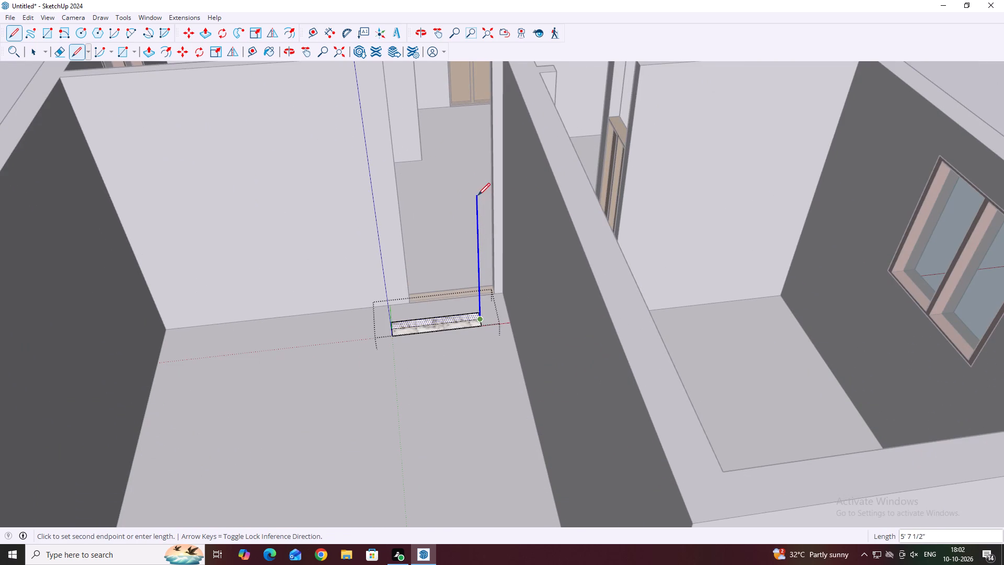
key("6")
key("apostrophe")
key("Return")
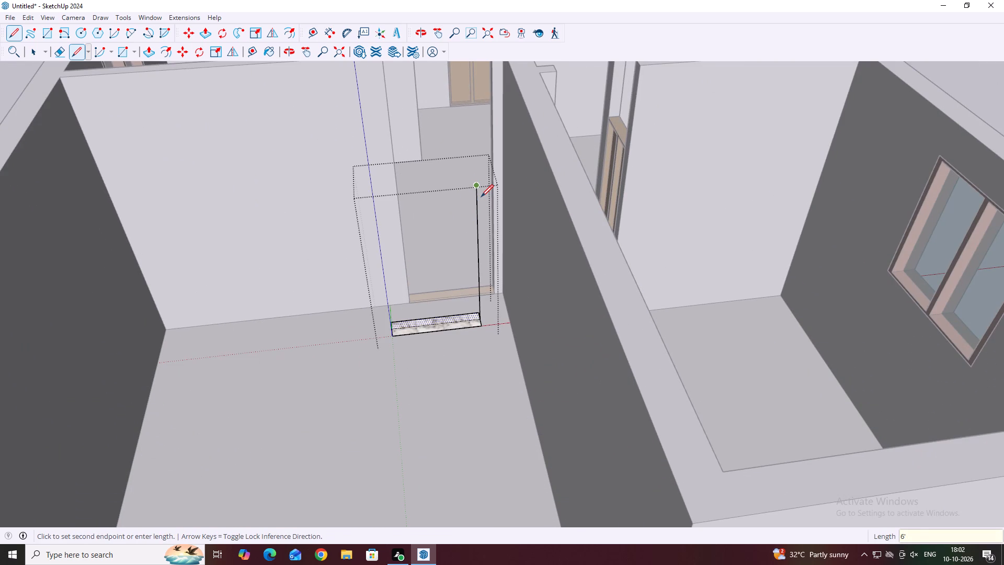
scroll(369, 193, "up", 1)
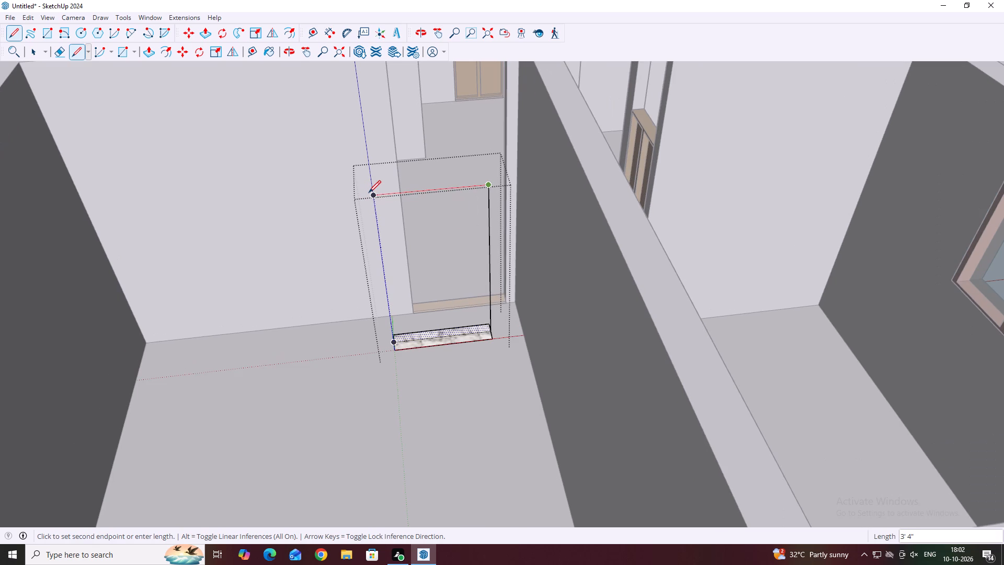
Draw the 3'4" top edge and the 6' side edge to close the upright rectangular face above the marble base.
scroll(370, 195, "up", 1)
left_click(374, 196)
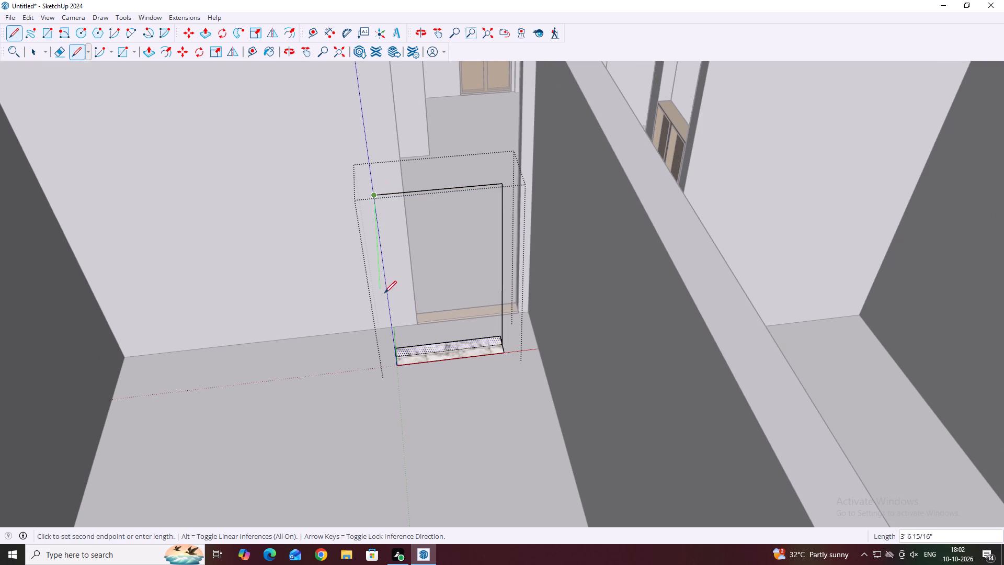
scroll(396, 355, "up", 11)
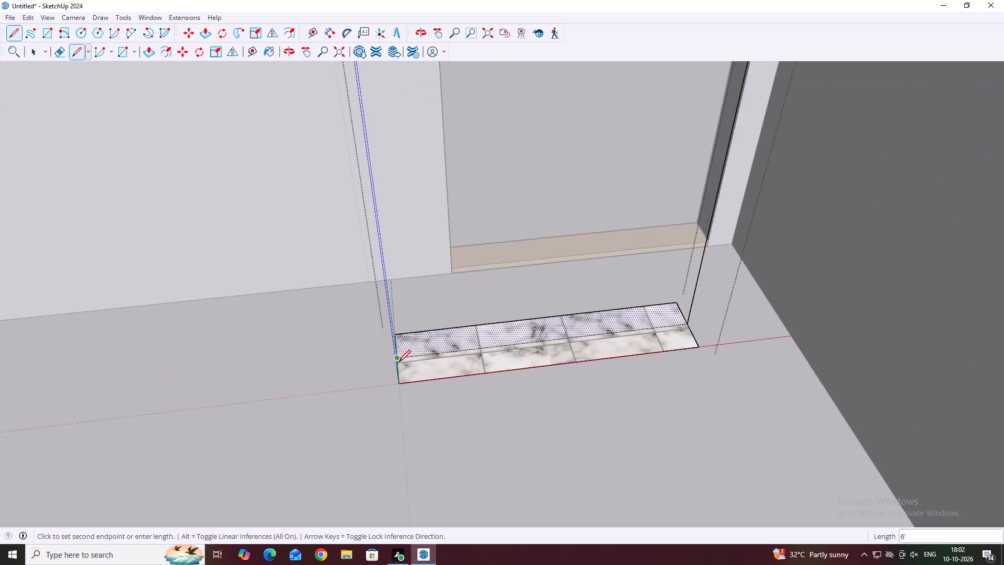
scroll(398, 362, "up", 14)
left_click(392, 353)
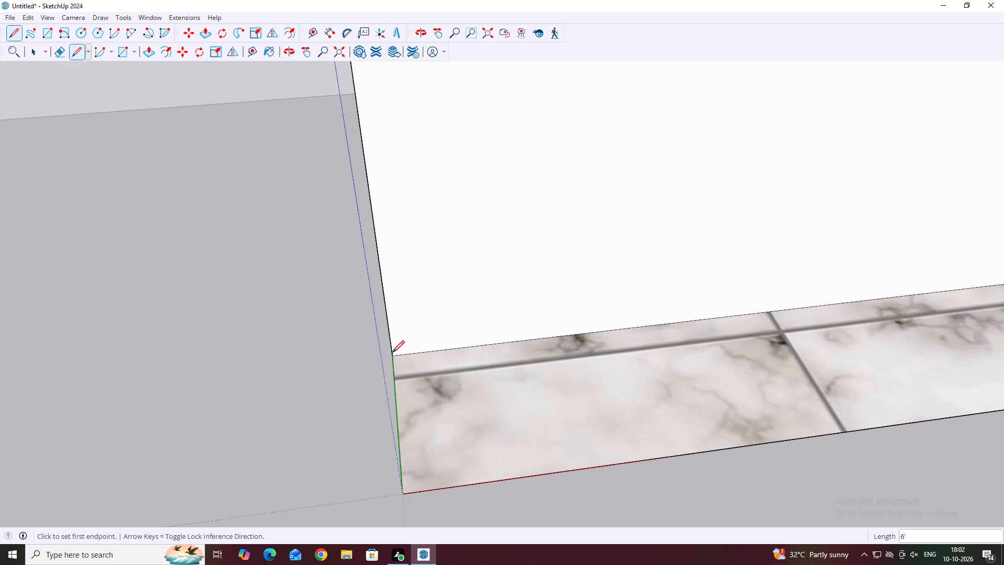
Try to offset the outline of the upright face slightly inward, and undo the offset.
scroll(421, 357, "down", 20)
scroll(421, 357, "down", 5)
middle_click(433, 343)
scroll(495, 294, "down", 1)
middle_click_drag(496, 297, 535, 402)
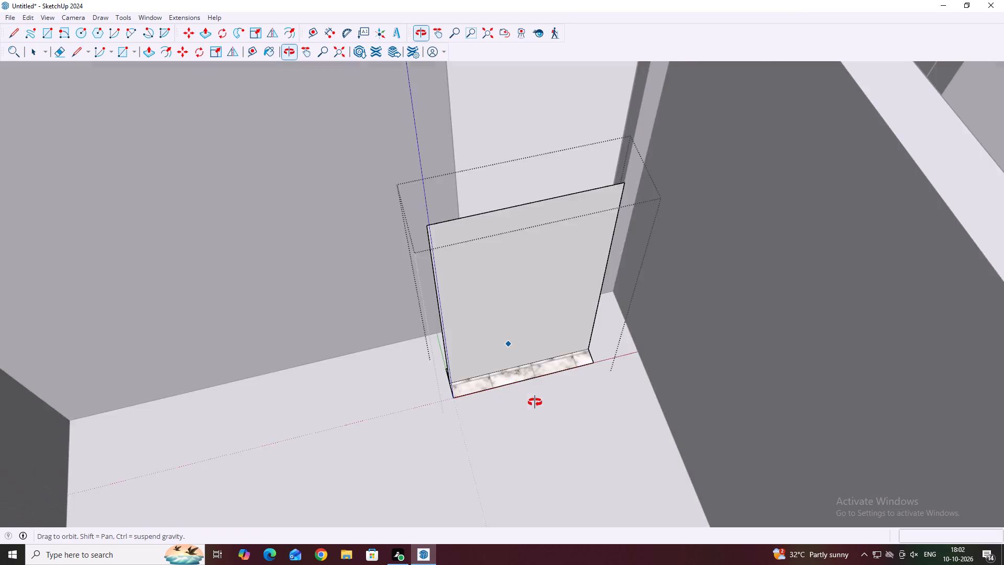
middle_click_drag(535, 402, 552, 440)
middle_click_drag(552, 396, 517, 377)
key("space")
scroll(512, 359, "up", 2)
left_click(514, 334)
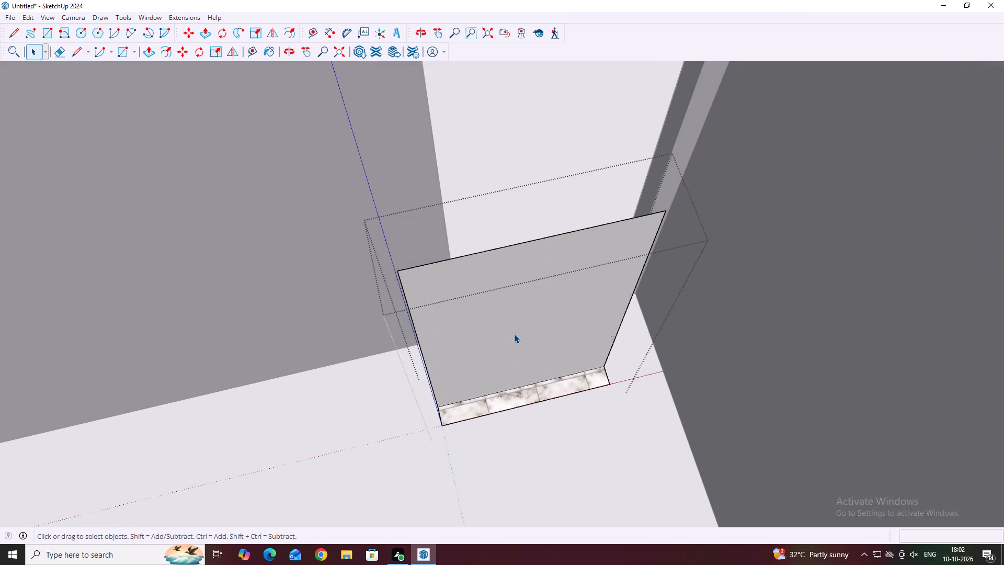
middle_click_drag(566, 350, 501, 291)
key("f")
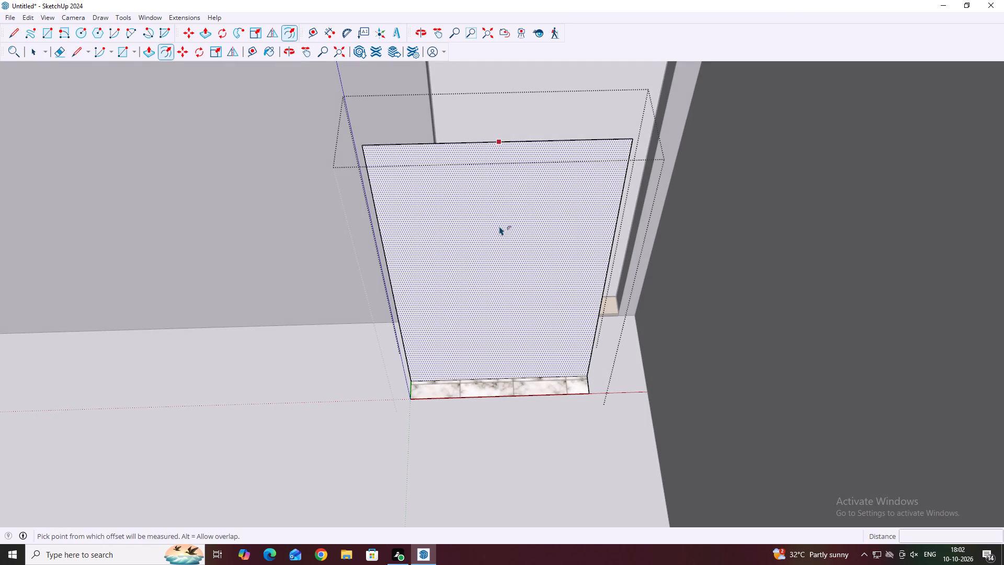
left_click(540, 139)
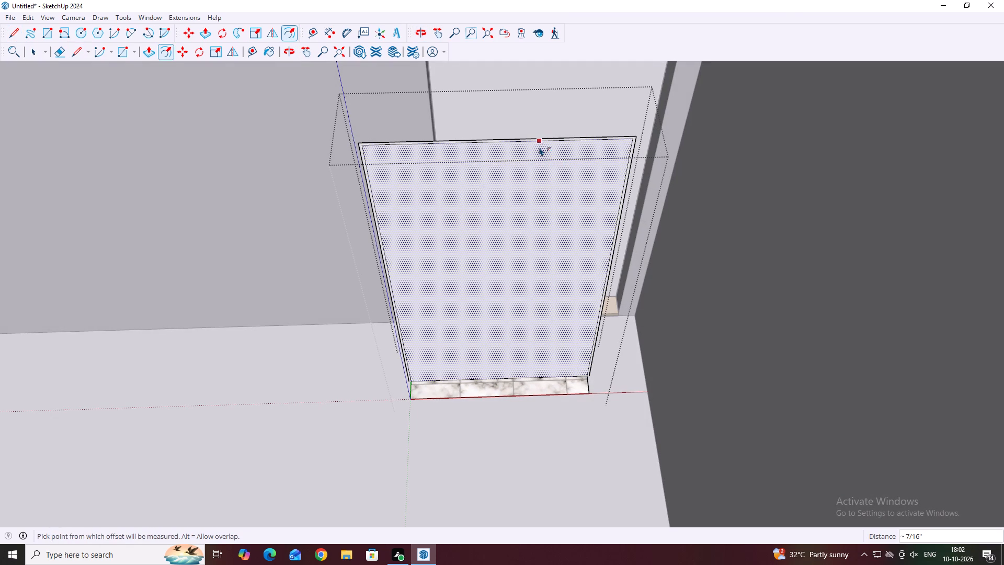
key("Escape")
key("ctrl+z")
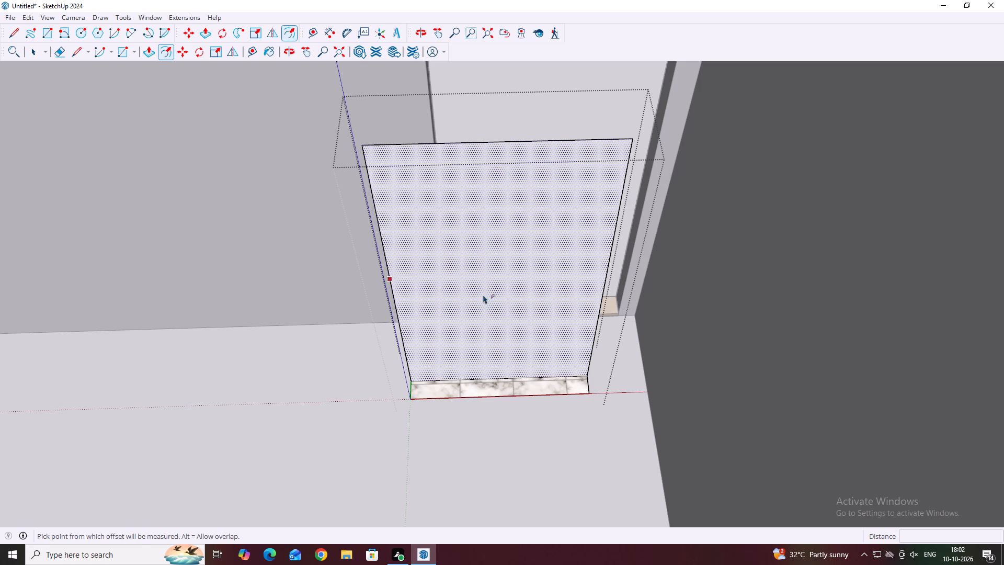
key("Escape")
Move the upright face 4 1/2" back to the rear edge of the marble base.
key("space")
left_click(471, 349)
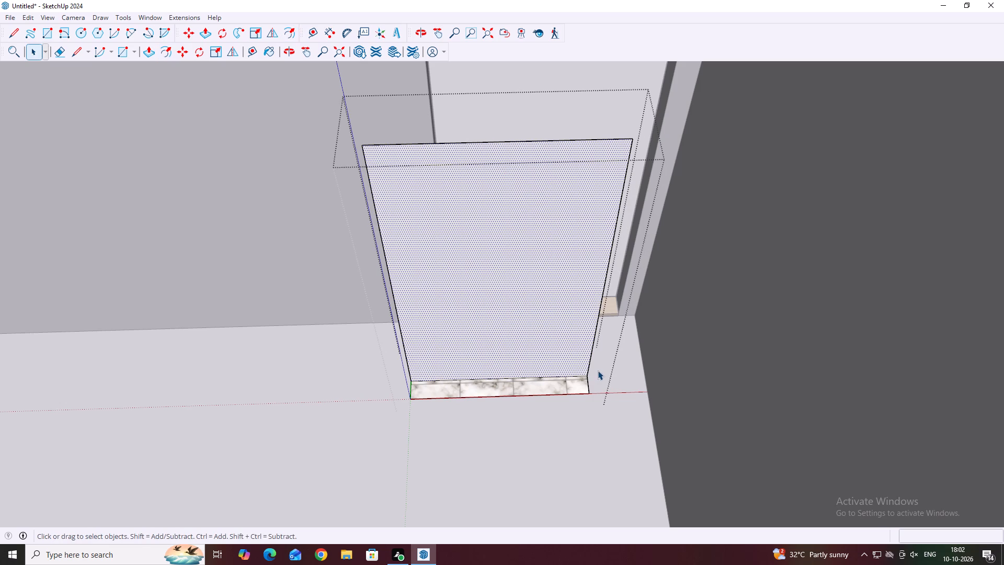
key("m")
scroll(593, 386, "up", 5)
left_click(584, 374)
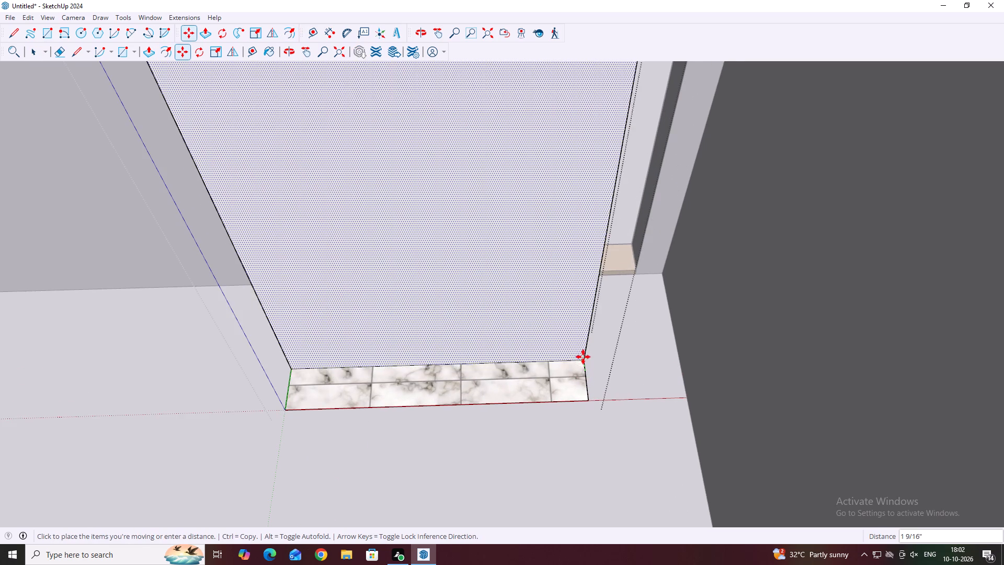
scroll(581, 352, "up", 2)
left_click(583, 342)
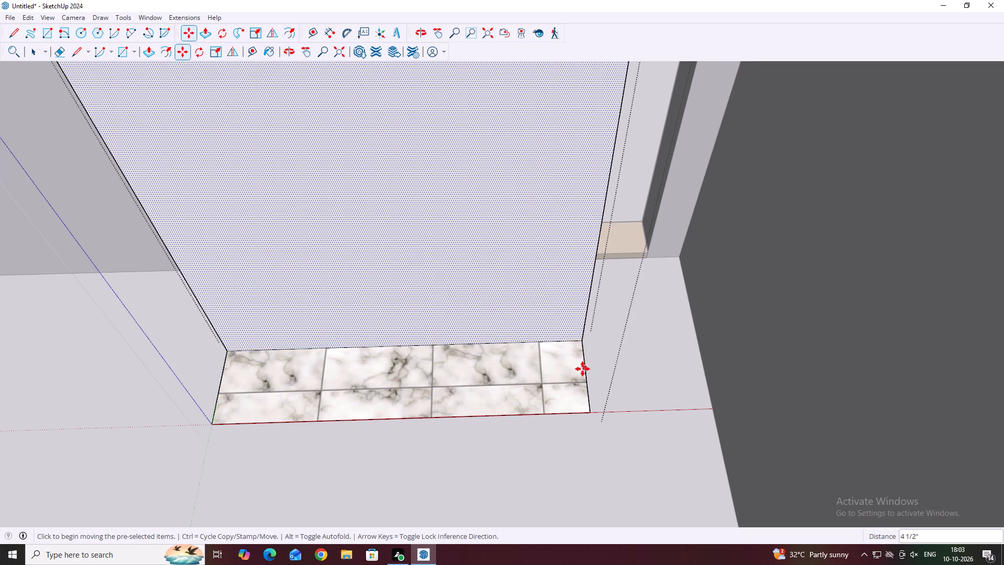
scroll(583, 369, "down", 6)
key("space")
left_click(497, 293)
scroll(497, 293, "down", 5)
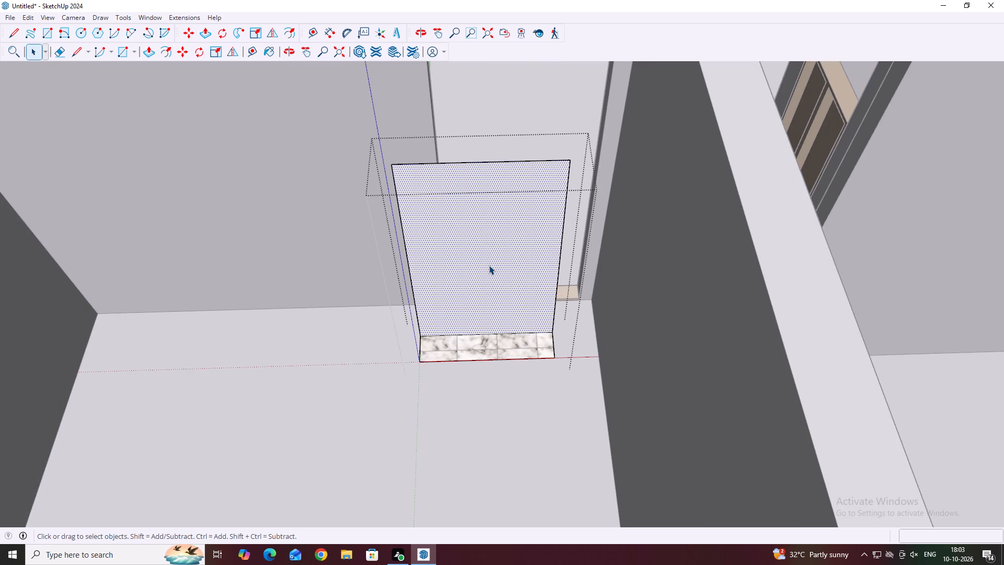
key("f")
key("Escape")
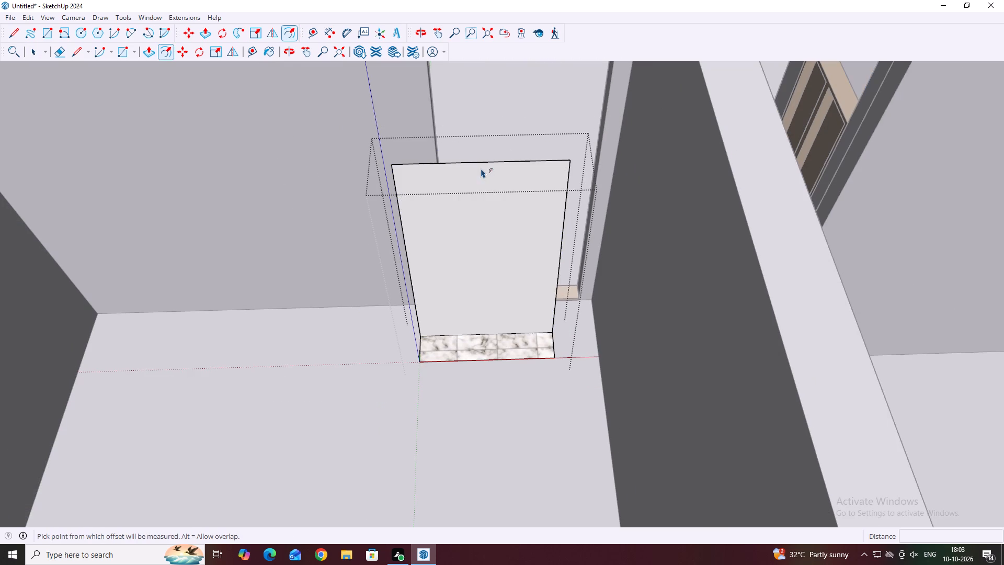
Draw a vertical line between the midpoints of the face's top and bottom edges, splitting it into two halves.
key("l")
left_click(481, 163)
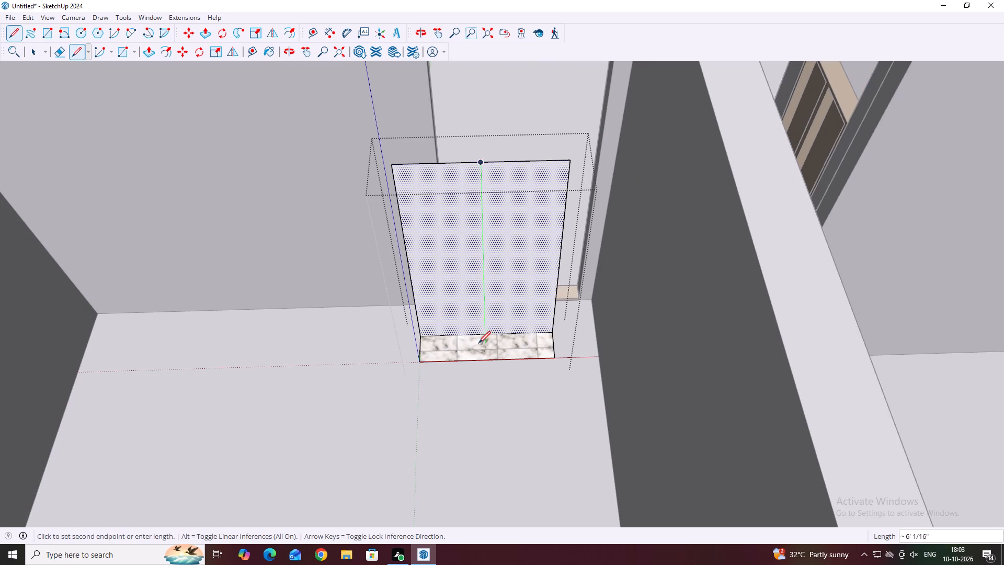
left_click(486, 334)
key("space")
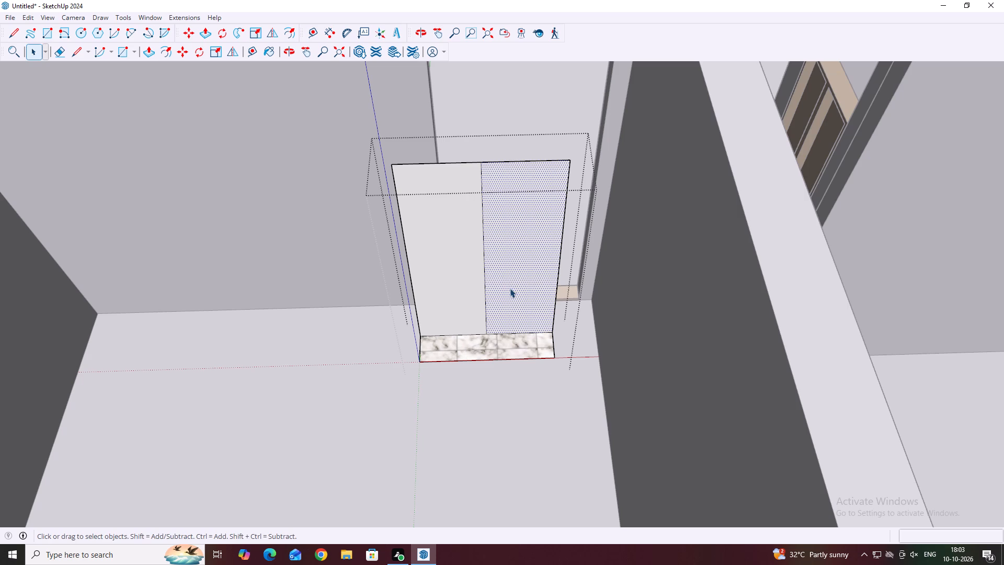
Offset the outlines of the right and left halves of the face inward by 2".
key("f")
left_click(484, 270)
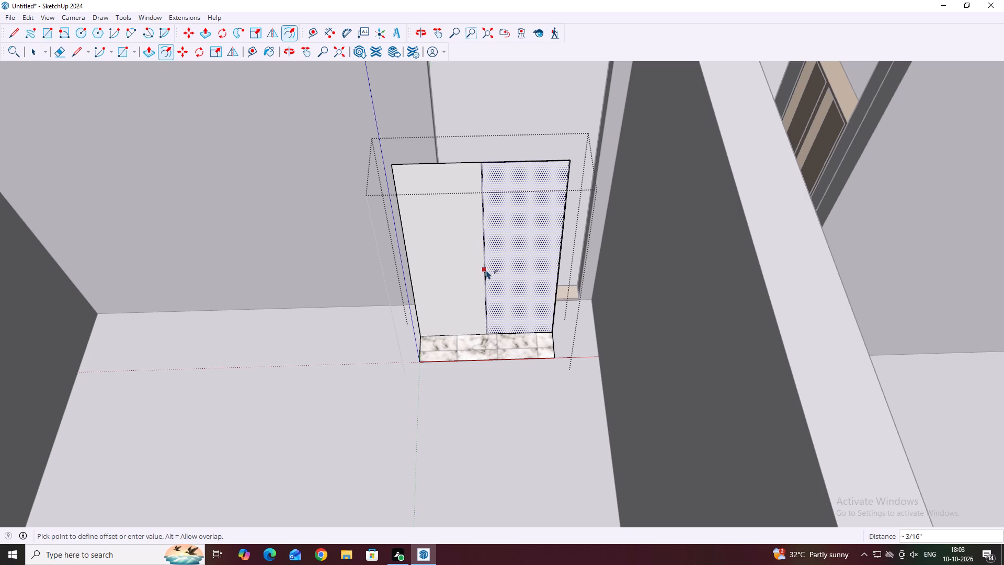
key("2")
key("Return")
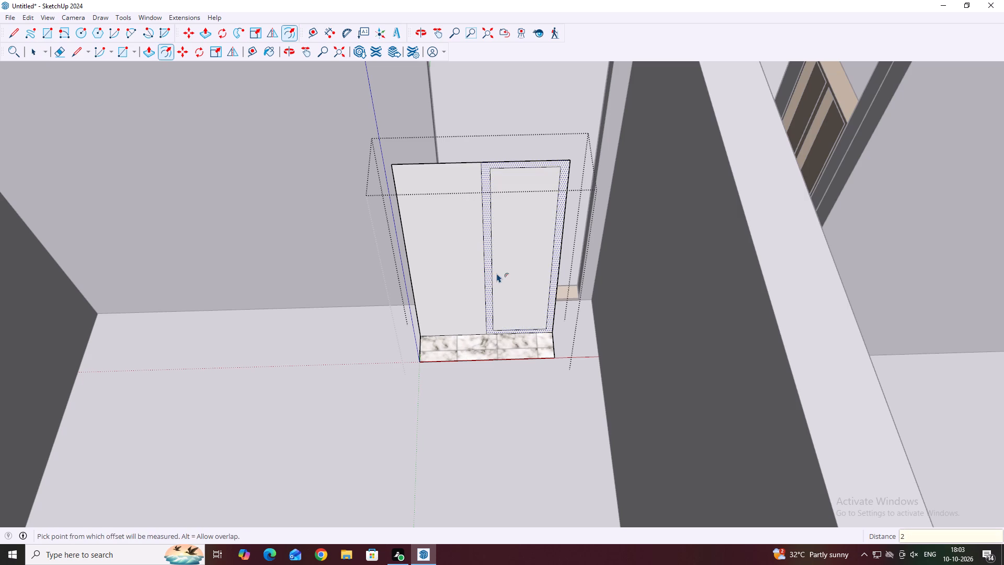
key("space")
left_click(458, 293)
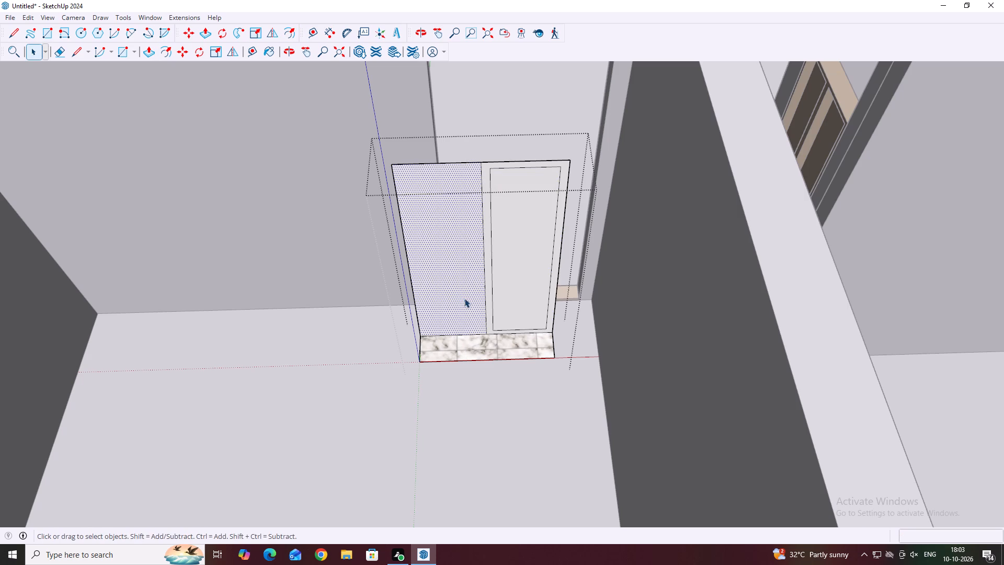
key("f")
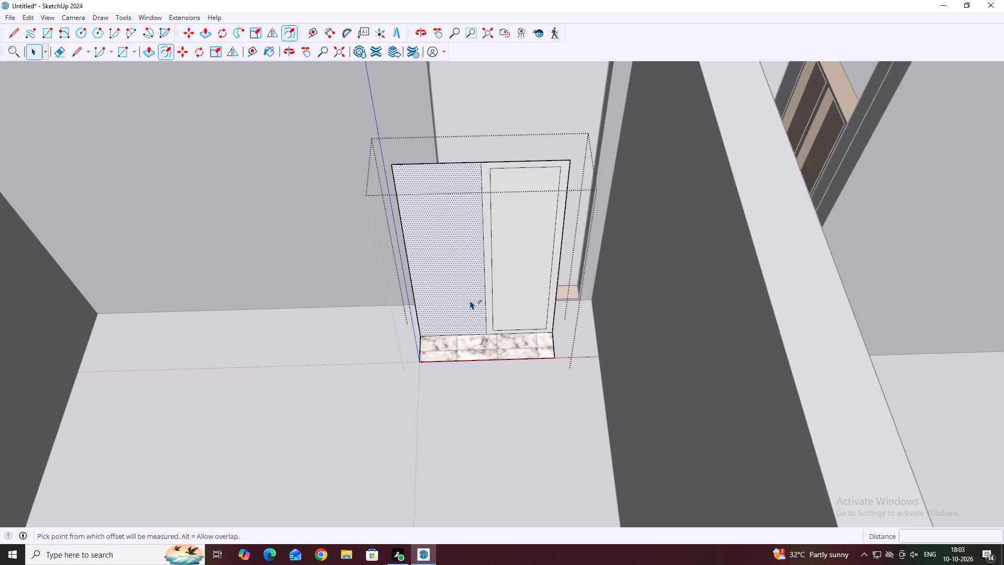
left_click(484, 299)
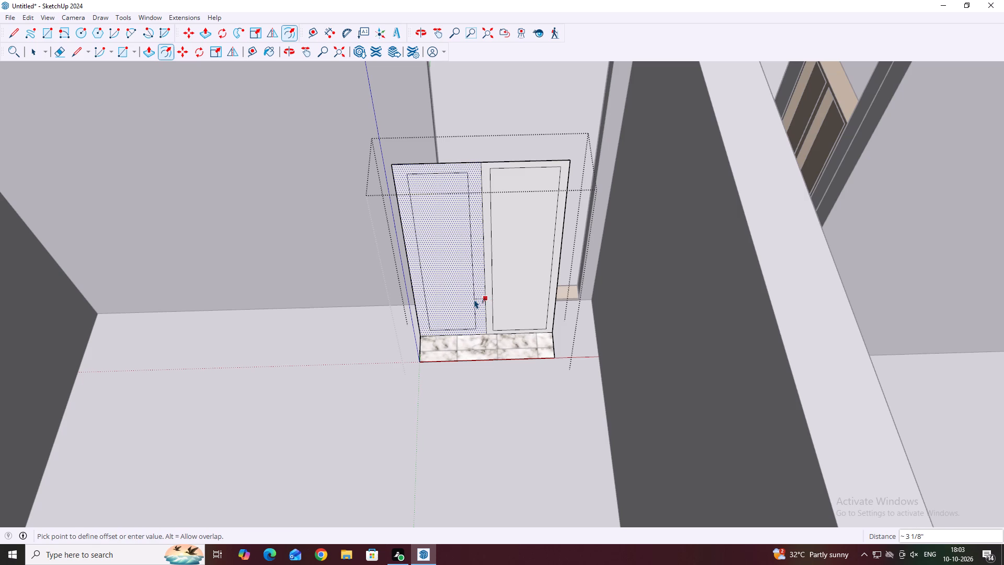
key("2")
key("Return")
key("space")
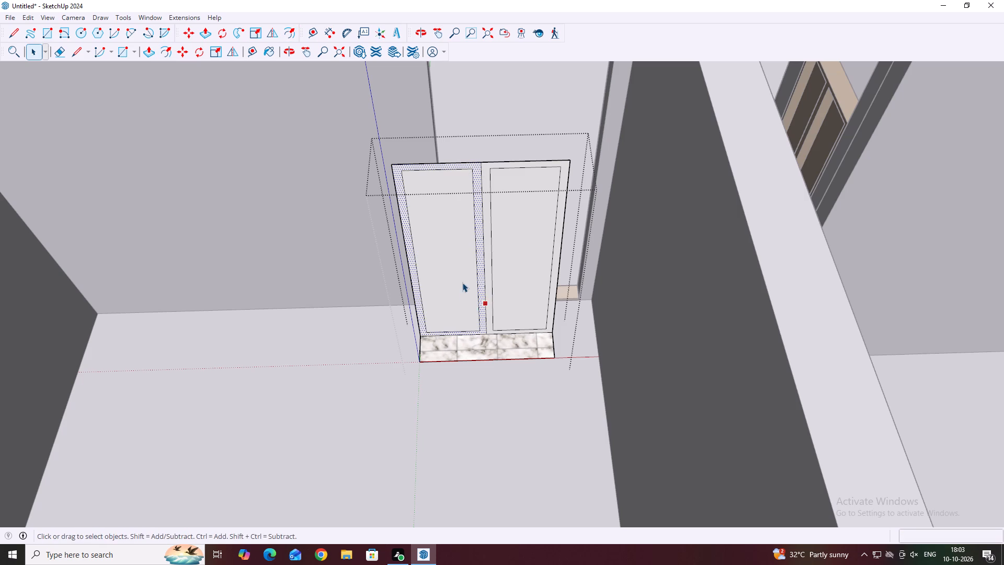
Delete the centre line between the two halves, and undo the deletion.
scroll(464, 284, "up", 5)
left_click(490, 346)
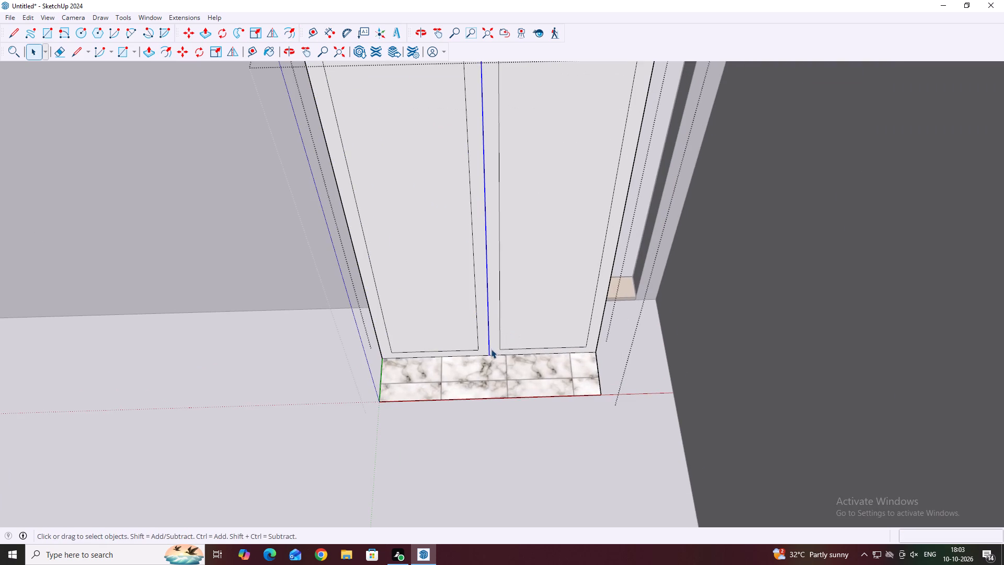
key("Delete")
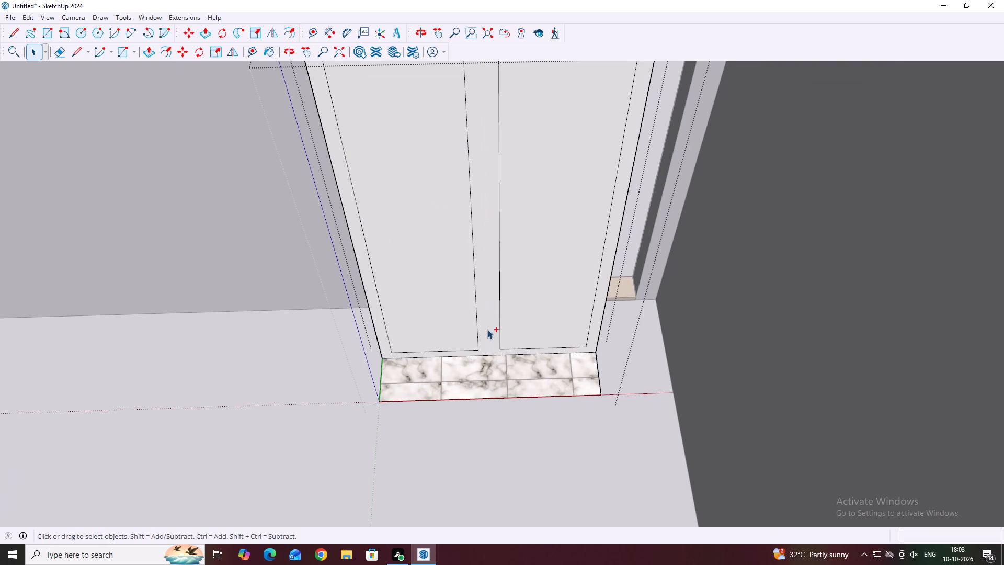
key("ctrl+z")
Push/Pull the border faces of both halves forward 9" to the front edge of the marble base.
left_click(494, 346)
scroll(494, 347, "down", 6)
key("p")
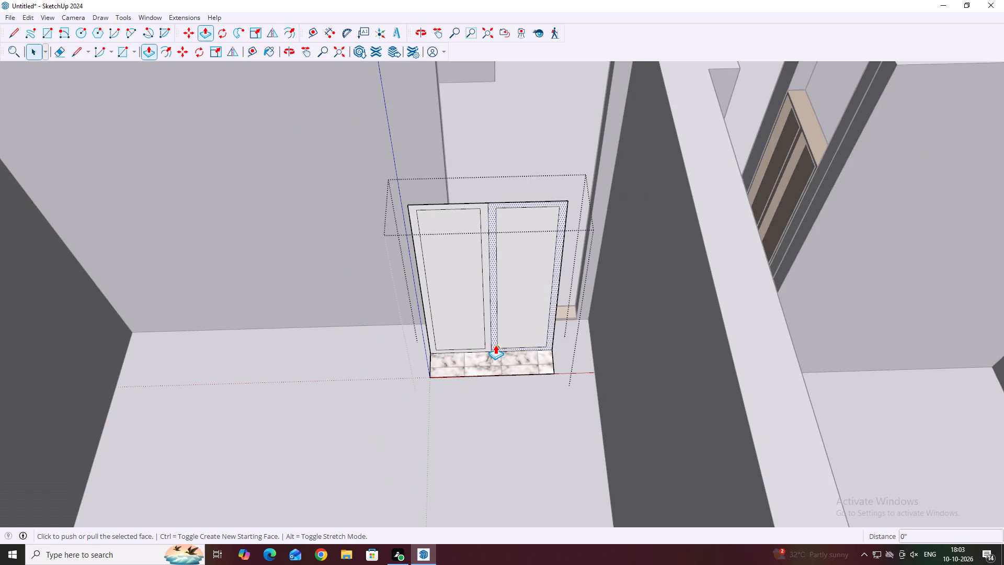
scroll(495, 345, "up", 3)
left_click(494, 343)
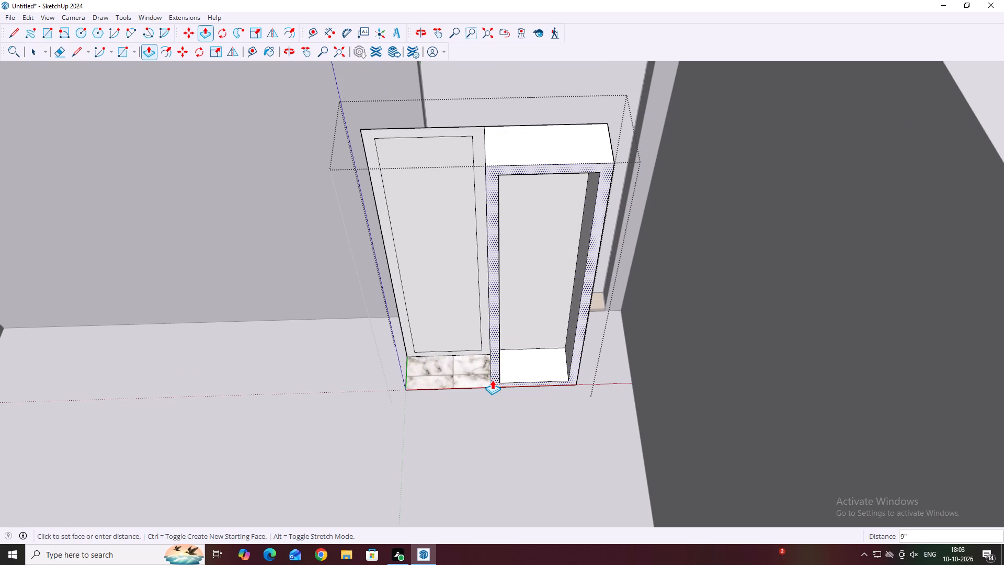
left_click(492, 380)
scroll(482, 348, "up", 2)
key("Escape")
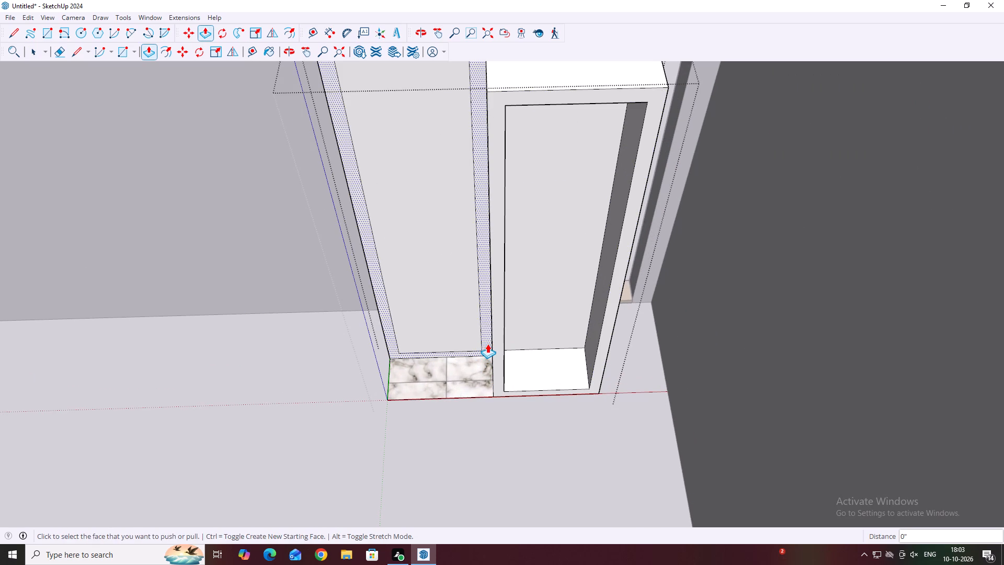
left_click(487, 344)
left_click(493, 388)
scroll(484, 343, "down", 6)
key("space")
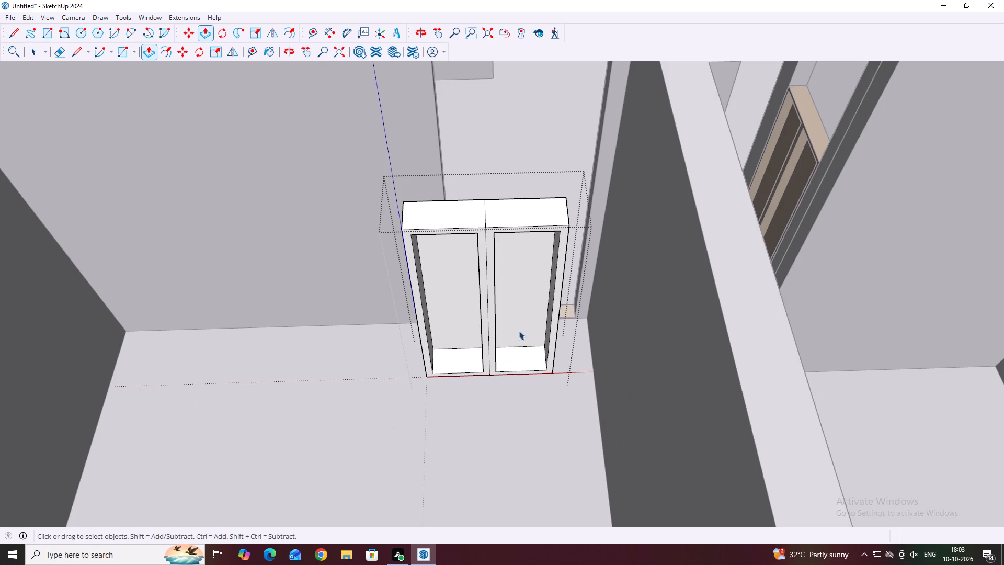
Delete the inner back faces of both halves to leave two open frames.
left_click(519, 300)
key("Delete")
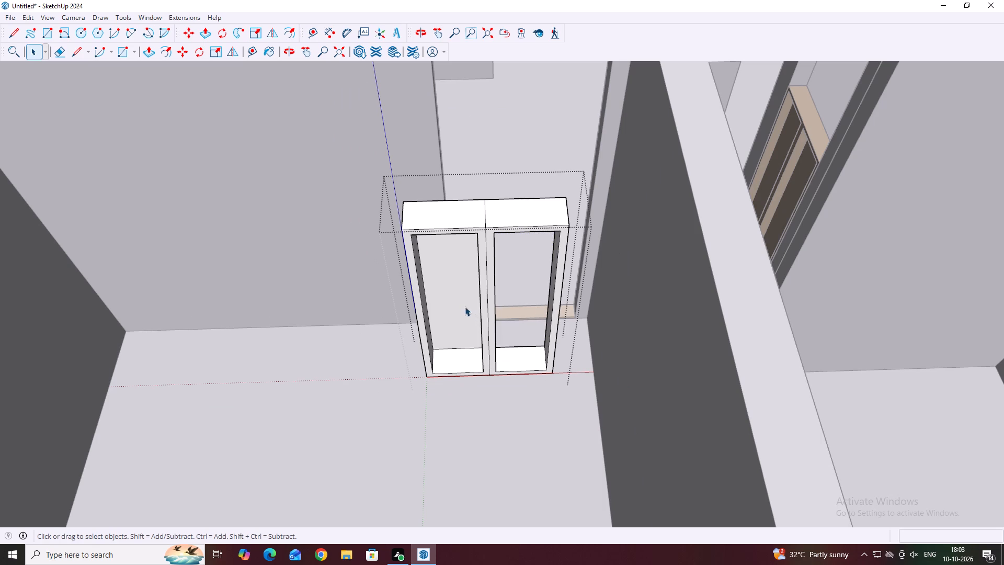
left_click(465, 307)
key("Delete")
Draw a rectangle about 1'4" by 5'8" across the left opening, between the midpoints of the frame's depth.
scroll(477, 337, "down", 1)
middle_click_drag(519, 347, 519, 365)
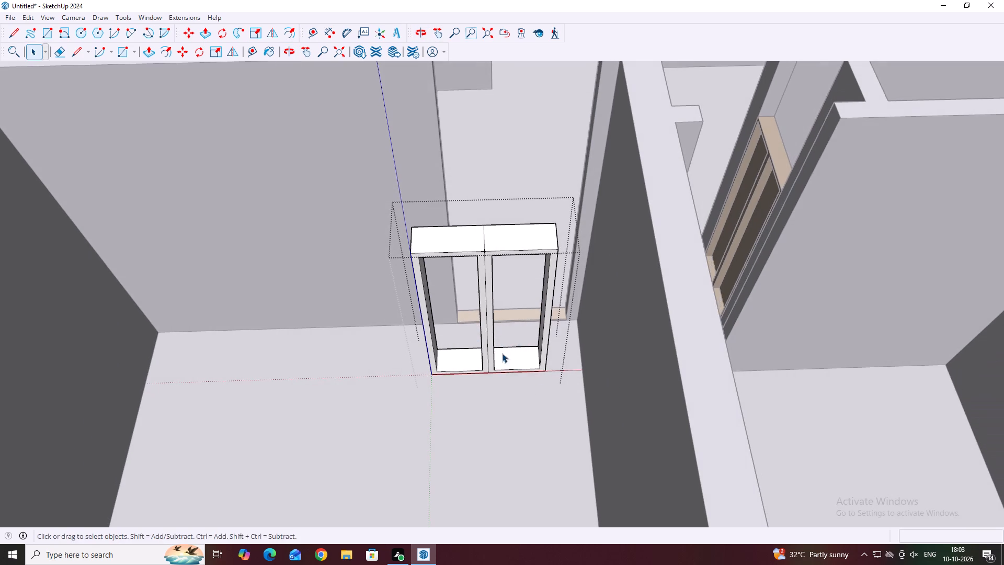
middle_click_drag(527, 355, 520, 336)
middle_click_drag(481, 295, 516, 167)
scroll(528, 106, "up", 1)
scroll(527, 160, "up", 1)
middle_click_drag(534, 121, 541, 90)
middle_click_drag(545, 111, 553, 97)
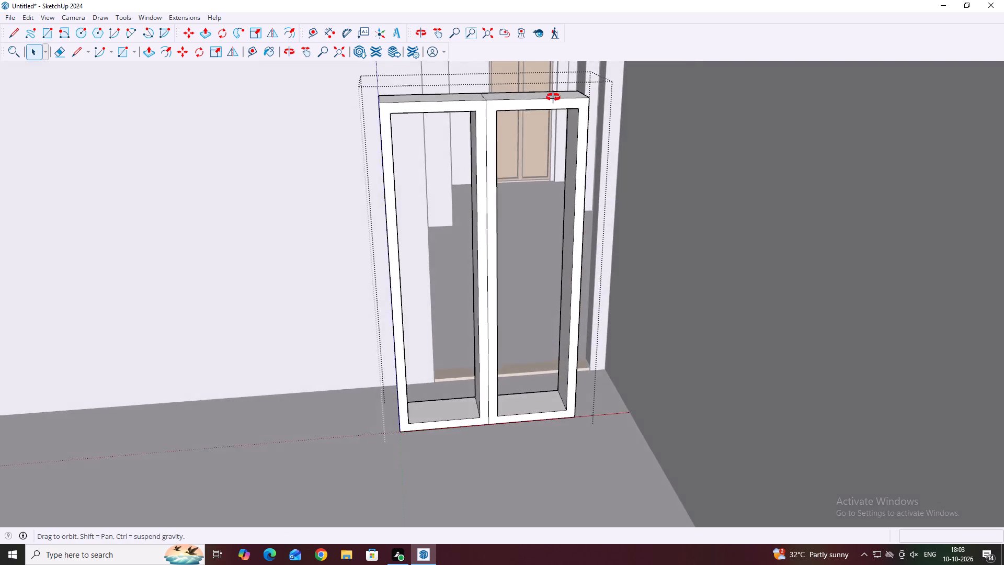
middle_click_drag(553, 97, 596, 91)
middle_click_drag(519, 357, 469, 361)
scroll(504, 367, "down", 2)
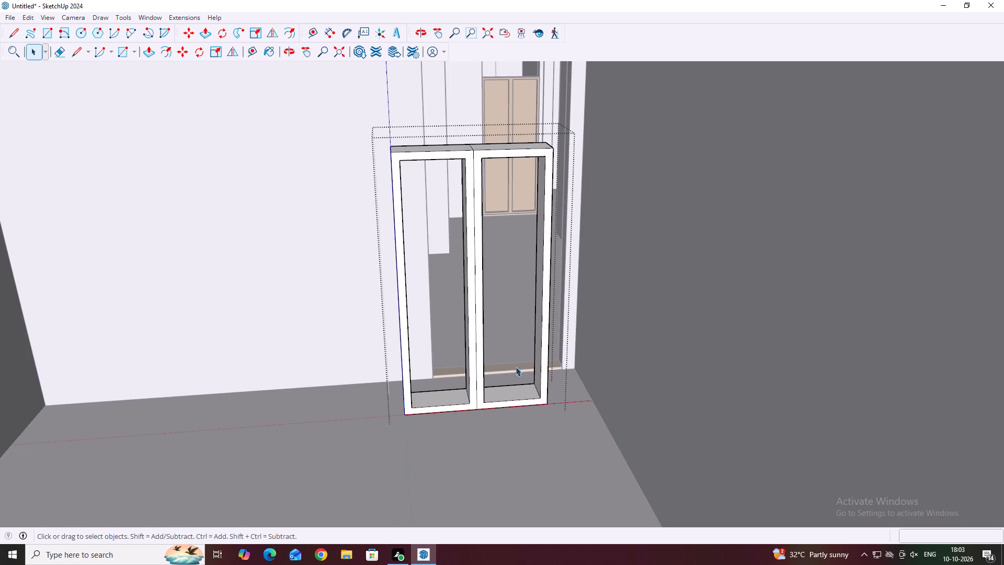
middle_click_drag(543, 317, 544, 323)
middle_click_drag(488, 267, 460, 265)
scroll(363, 184, "up", 3)
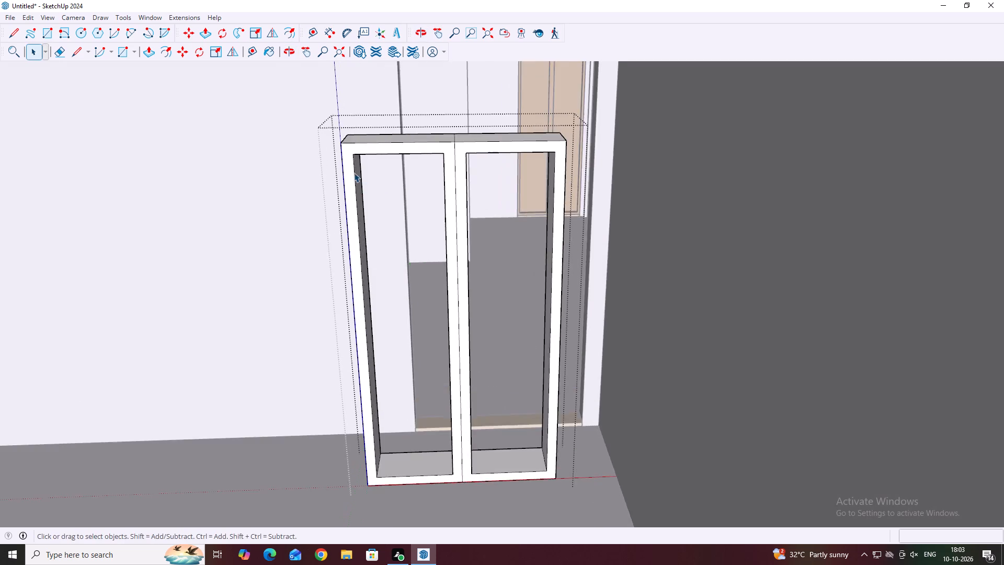
middle_click_drag(386, 184, 340, 180)
key("r")
scroll(326, 146, "up", 5)
middle_click_drag(303, 158, 301, 70)
scroll(370, 195, "down", 3)
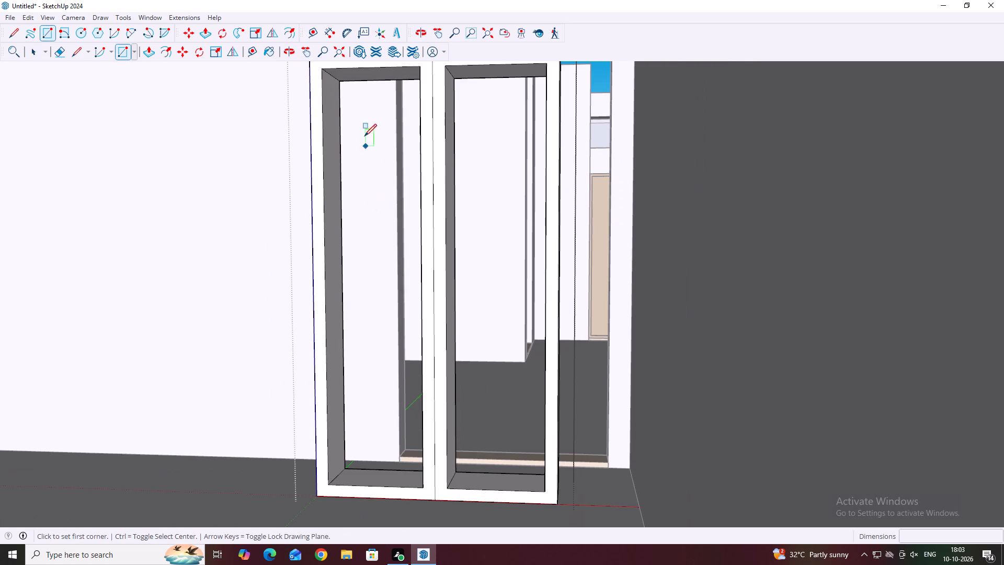
left_click(330, 76)
scroll(400, 224, "down", 3)
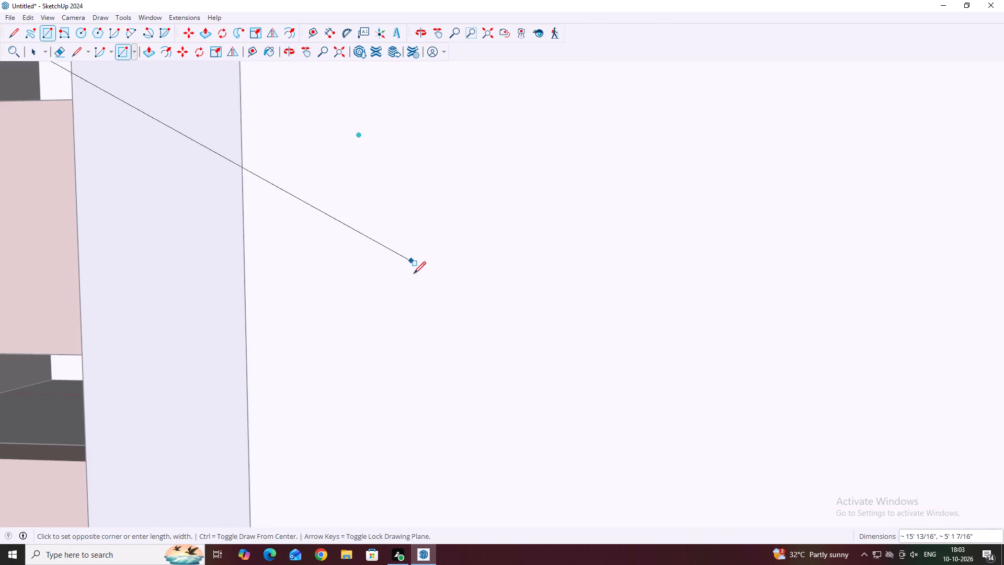
scroll(423, 308, "down", 20)
scroll(423, 308, "down", 13)
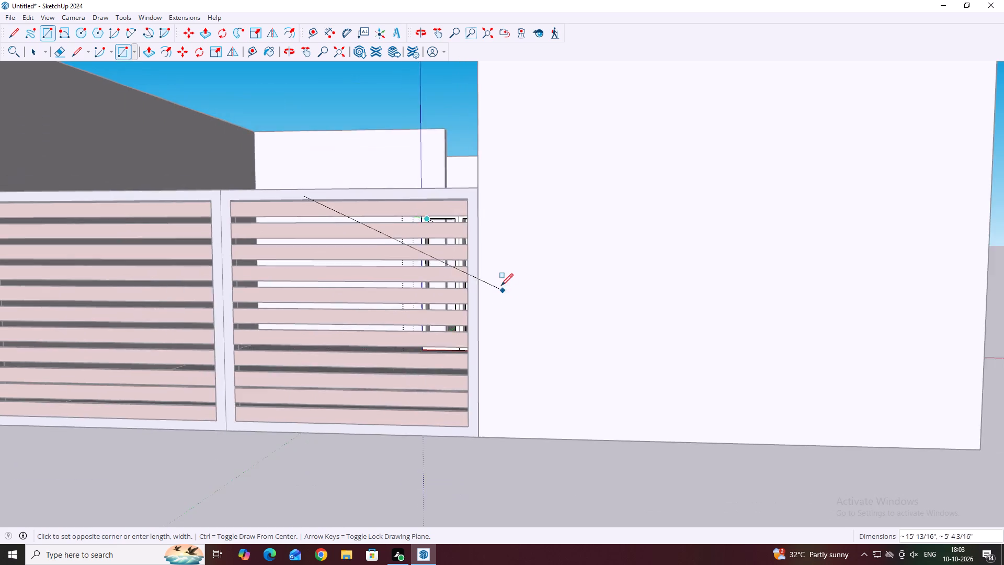
scroll(501, 286, "down", 4)
middle_click_drag(421, 176, 463, 300)
scroll(423, 177, "down", 1)
scroll(466, 329, "up", 6)
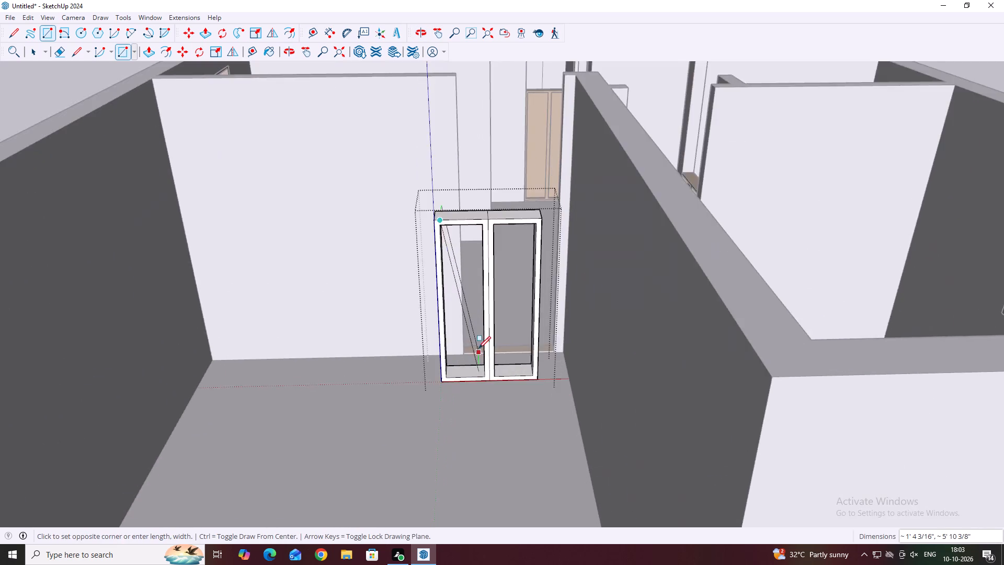
scroll(478, 348, "up", 18)
scroll(492, 375, "up", 3)
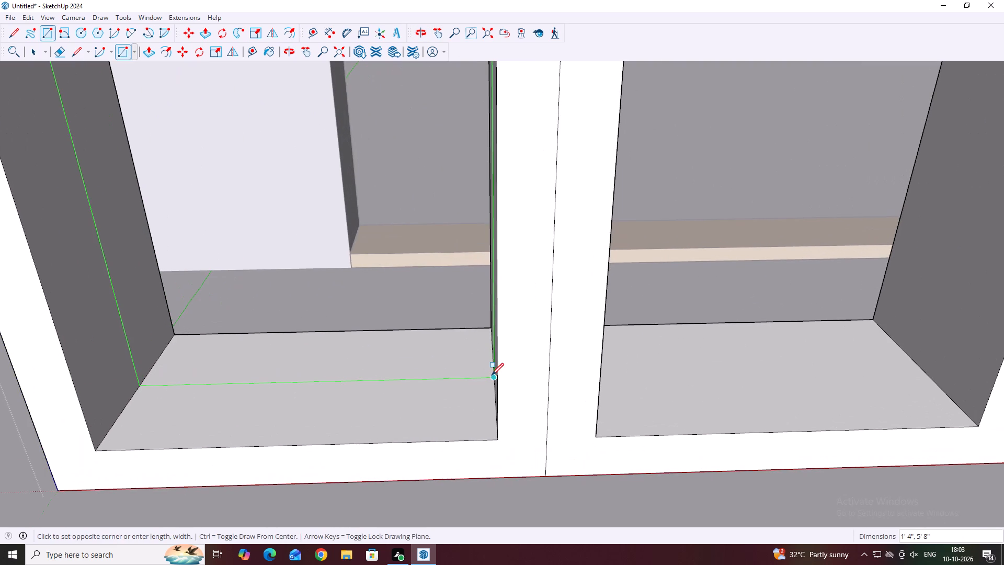
scroll(492, 380, "up", 3)
middle_click_drag(492, 380, 528, 412)
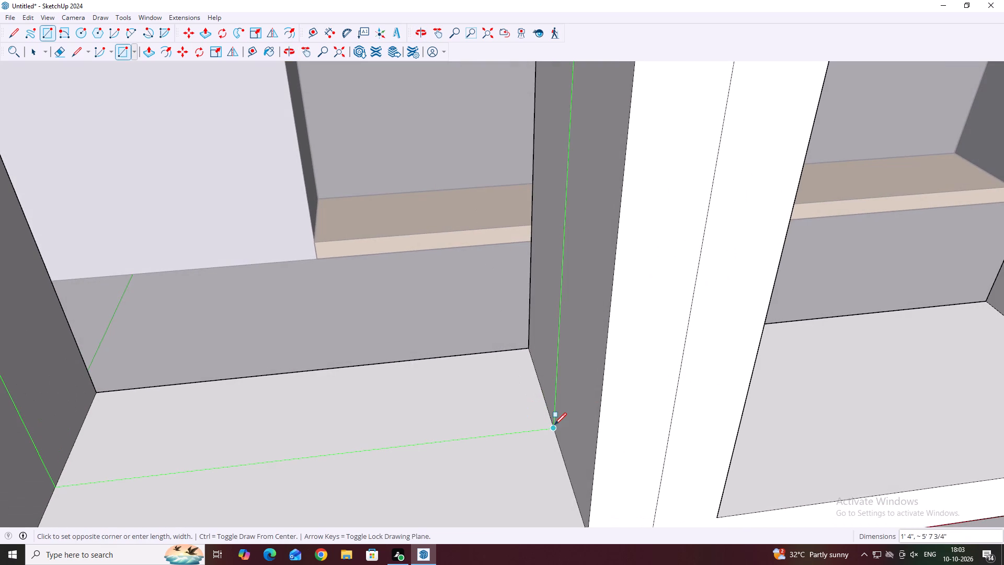
left_click(554, 429)
Reverse the new panel face in the left opening.
scroll(559, 416, "down", 20)
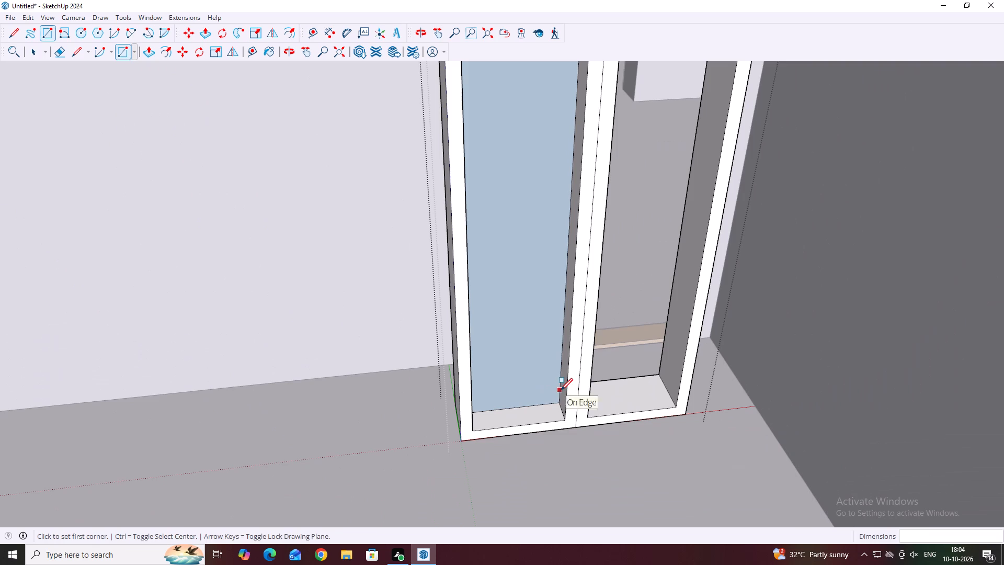
key("space")
left_click(538, 341)
right_click(538, 341)
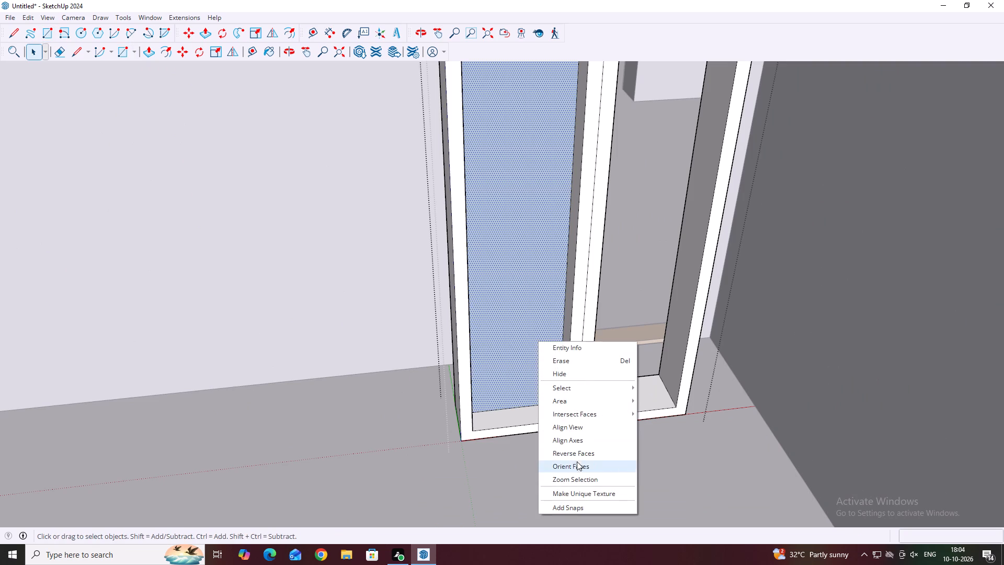
left_click(581, 456)
Copy the left panel face across into the matching position in the right opening.
middle_click_drag(566, 361, 516, 377)
middle_click_drag(573, 382, 559, 404)
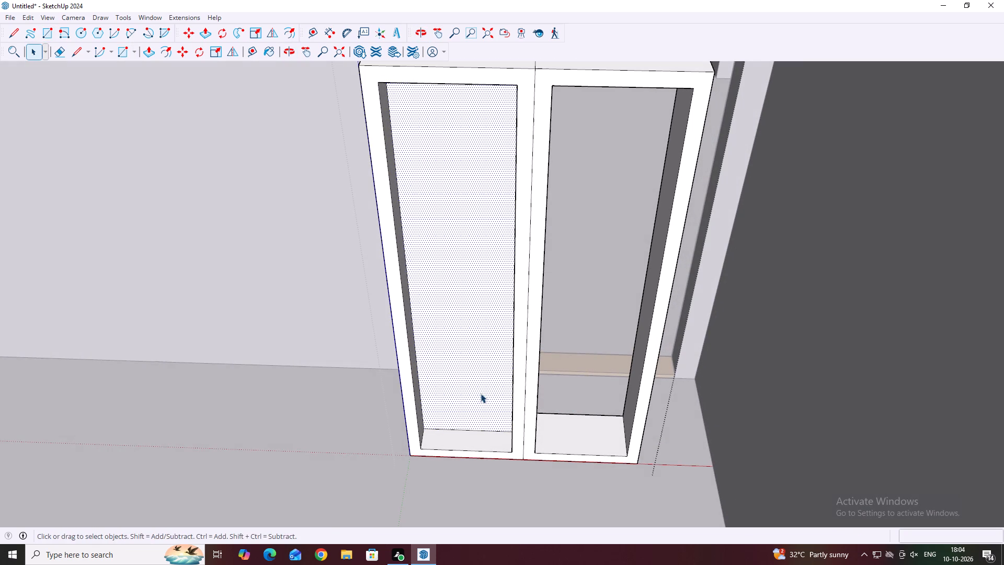
key("m")
scroll(448, 421, "up", 7)
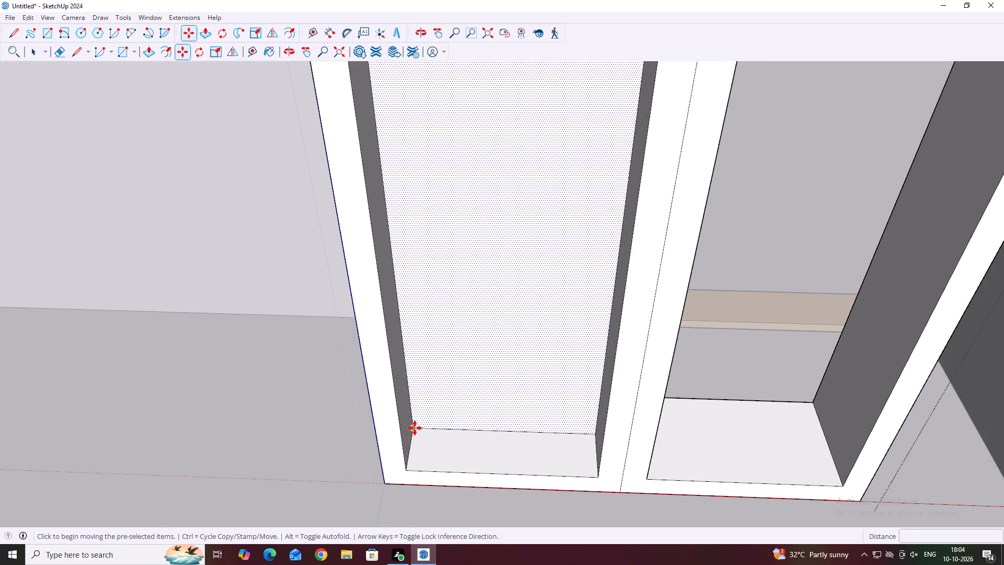
left_click(415, 428)
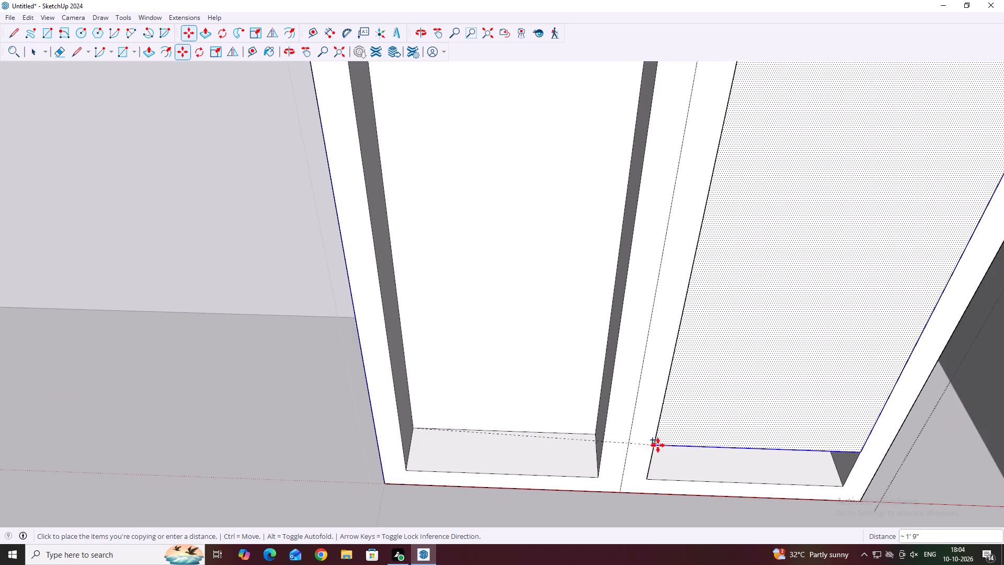
middle_click_drag(672, 439, 600, 435)
scroll(602, 438, "up", 3)
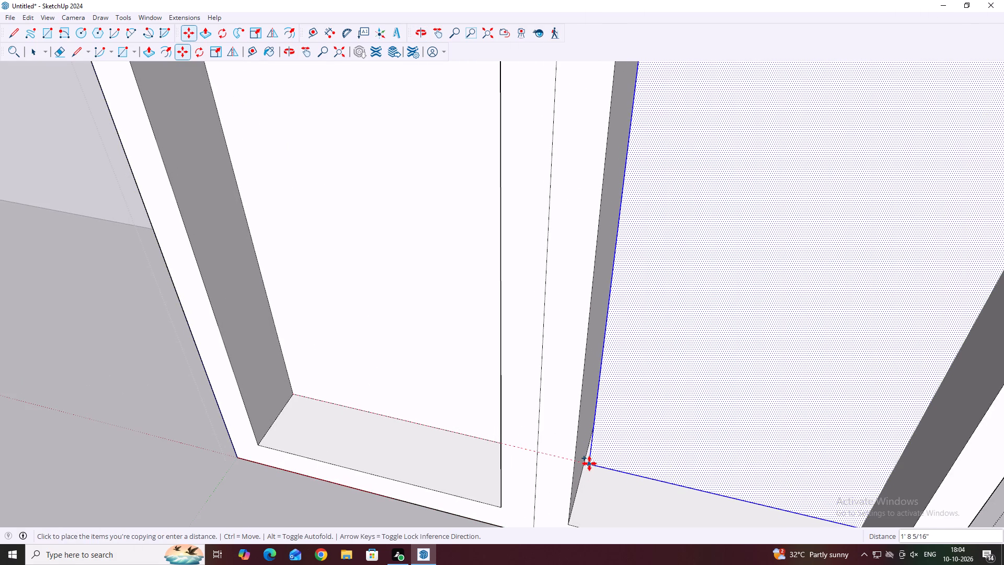
scroll(586, 467, "up", 1)
left_click(586, 467)
scroll(562, 416, "down", 7)
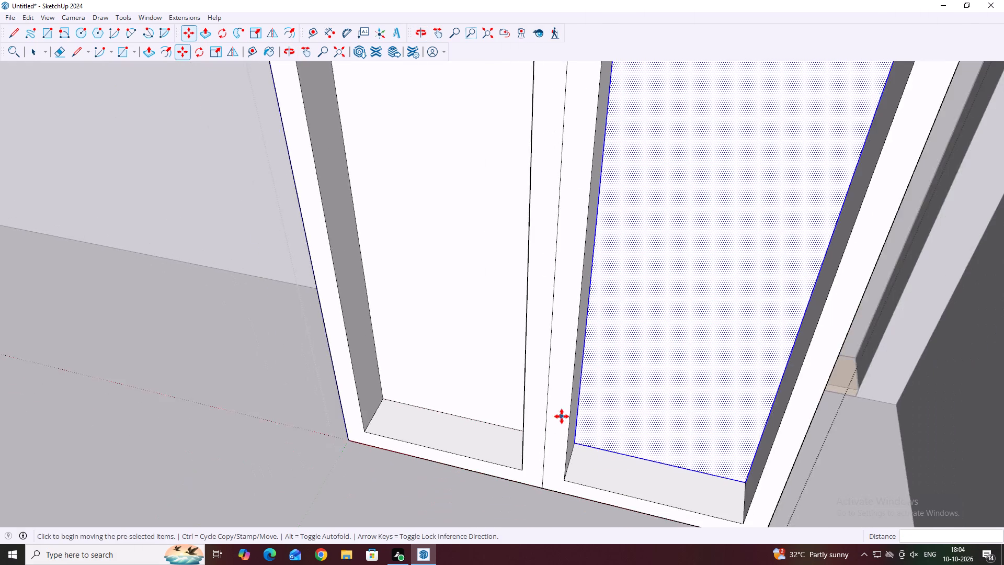
scroll(562, 416, "down", 6)
Paint the front borders of both halves and the right half's top face with Wood Floor Parquet.
key("b")
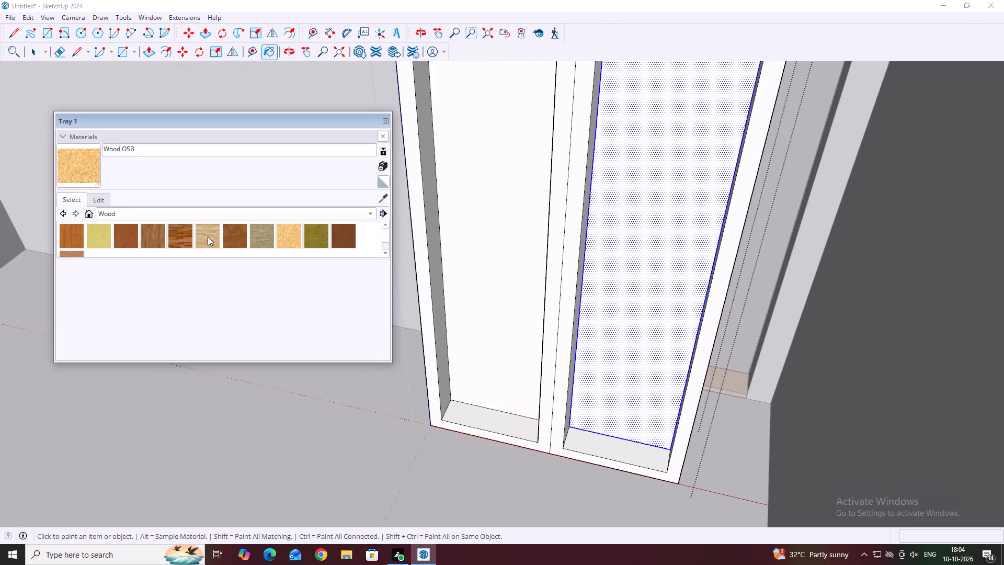
scroll(224, 238, "down", 5)
scroll(131, 238, "up", 3)
left_click(236, 232)
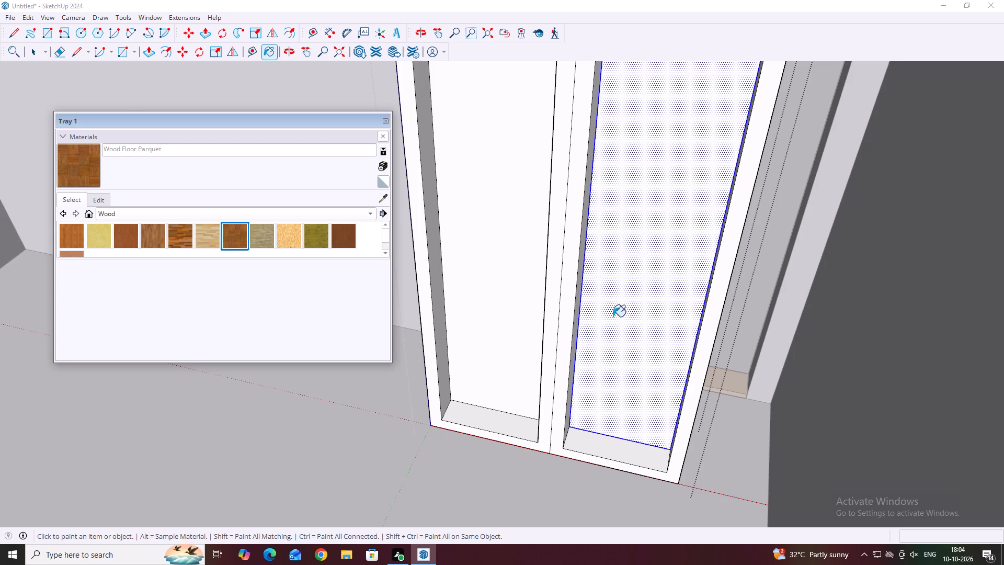
scroll(613, 315, "down", 8)
scroll(602, 306, "up", 3)
left_click(591, 306)
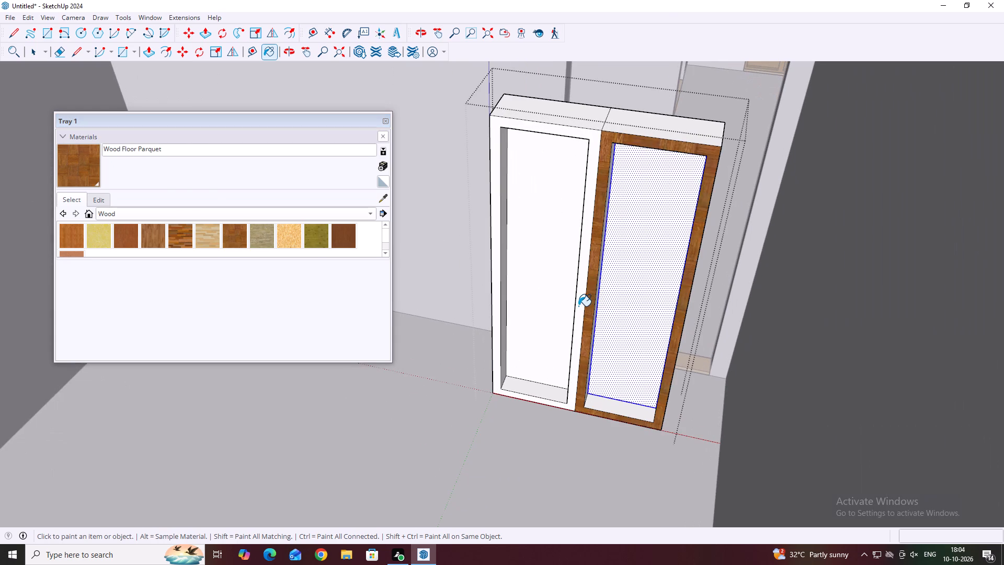
left_click(578, 306)
middle_click_drag(602, 279, 622, 382)
left_click(672, 274)
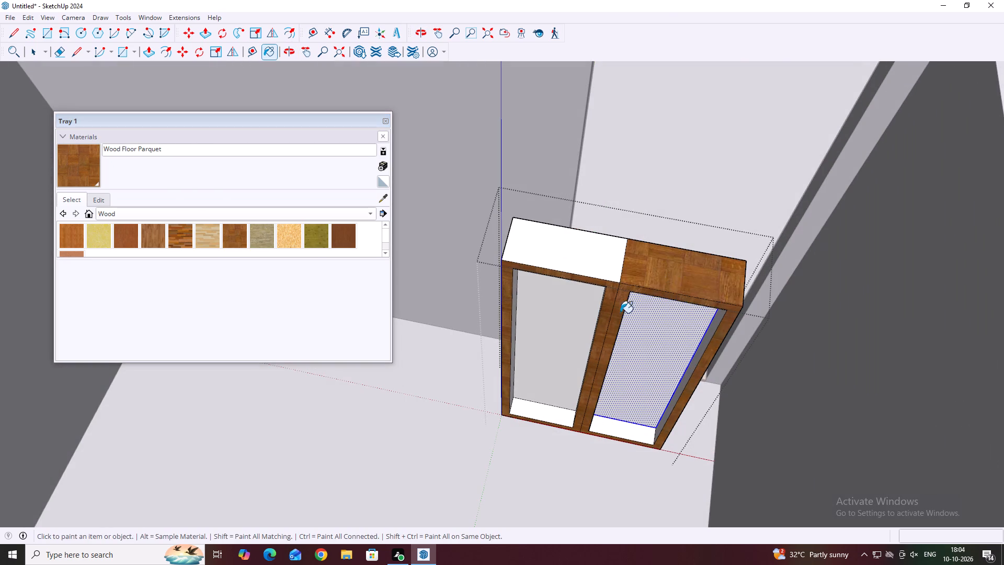
Paint both recessed panels and the inner side and bottom faces of the openings with Wood Floor Parquet.
middle_click_drag(625, 324, 597, 287)
scroll(619, 301, "up", 1)
left_click(645, 299)
left_click(605, 296)
left_click(596, 294)
left_click(556, 279)
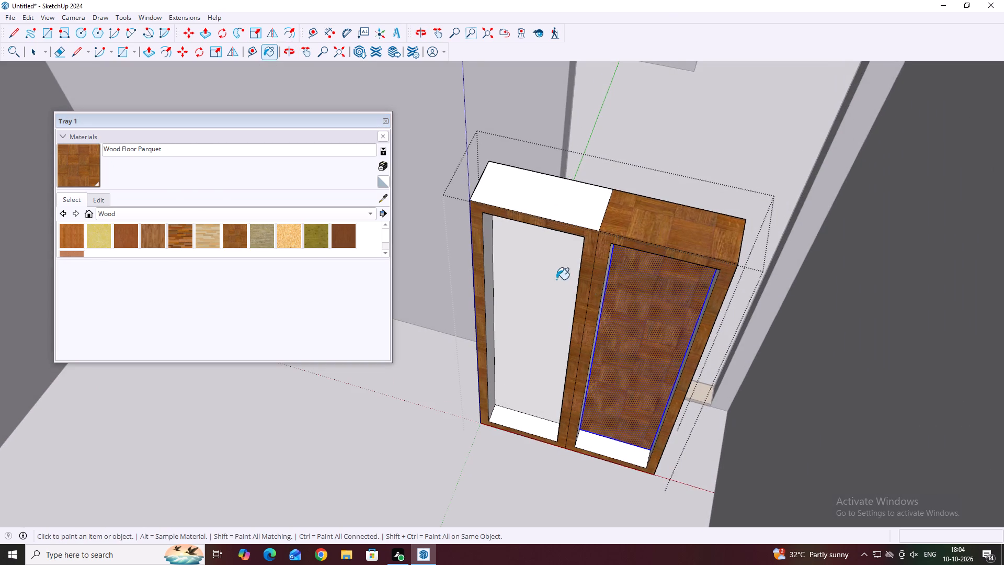
left_click(553, 295)
left_click(484, 289)
left_click(503, 312)
left_click(483, 292)
left_click(492, 306)
left_click(488, 300)
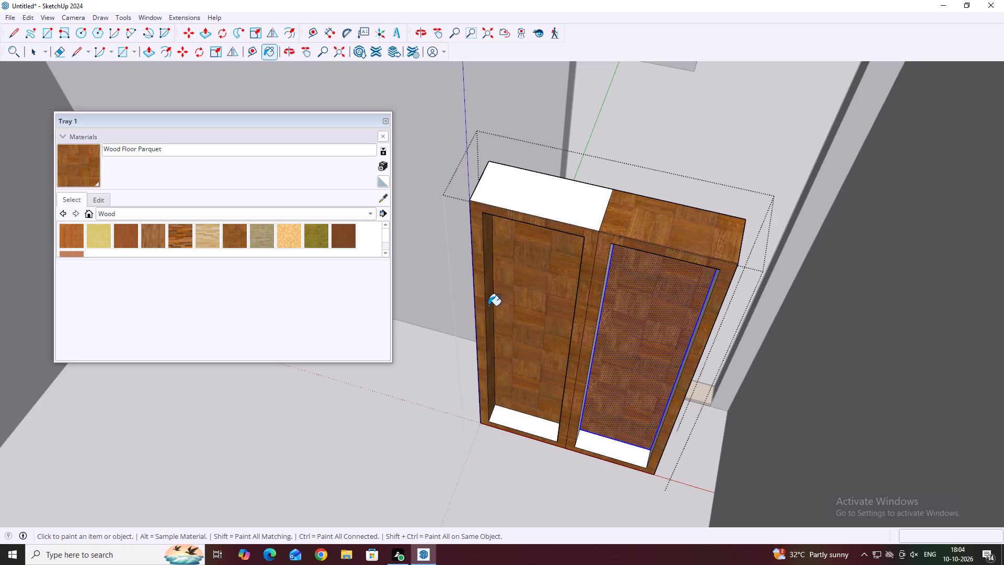
left_click_drag(519, 419, 525, 427)
left_click_drag(574, 440, 618, 453)
left_click(618, 451)
Paint the left half's top face with Wood Floor Parquet.
middle_click_drag(587, 252, 583, 267)
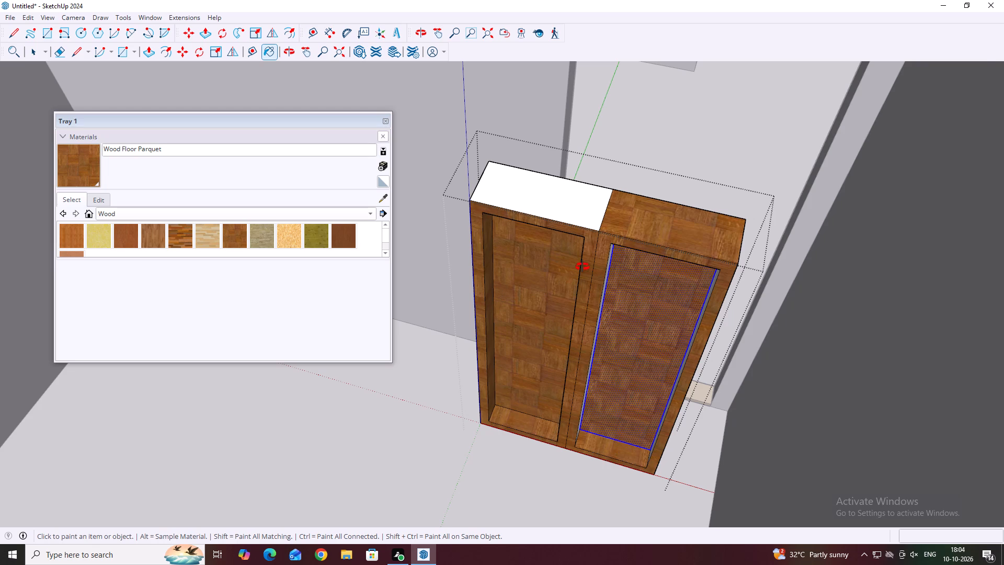
middle_click_drag(583, 267, 612, 420)
left_click(570, 423)
Examine the back of the frame through the doorway and select the strip between the two panels.
middle_click_drag(568, 394, 555, 447)
middle_click_drag(664, 473, 663, 449)
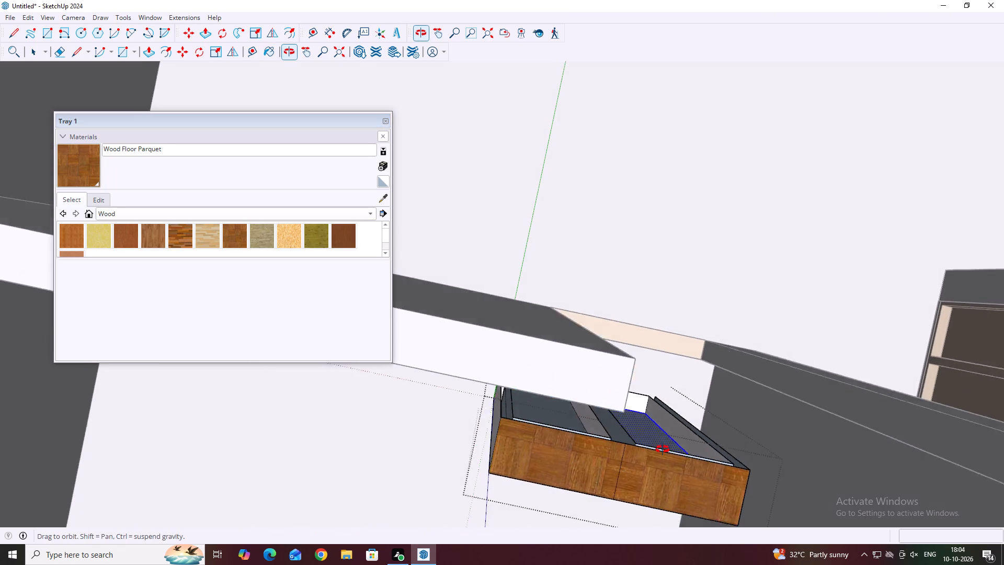
middle_click_drag(663, 449, 660, 442)
scroll(655, 443, "down", 3)
middle_click_drag(684, 448, 689, 400)
key("space")
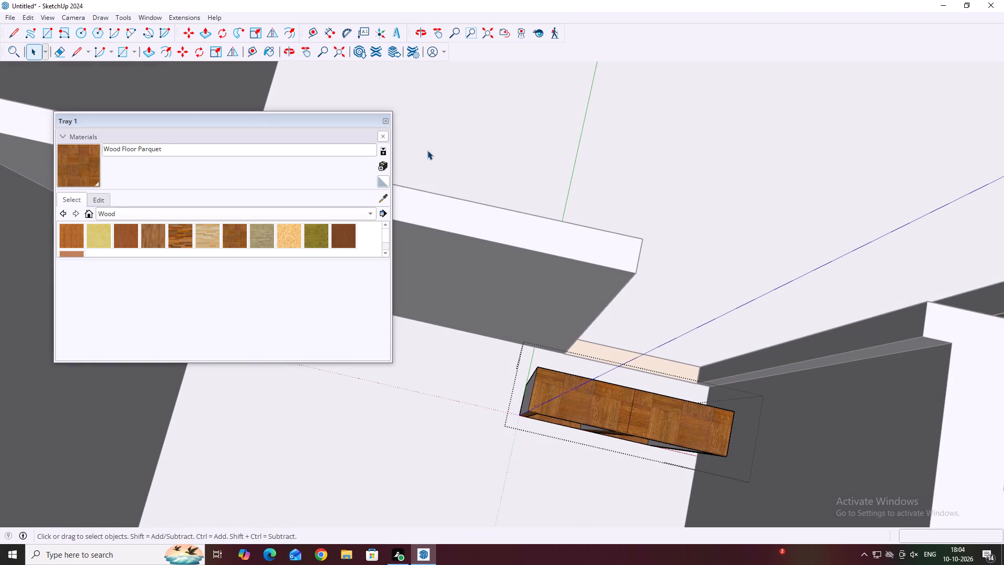
scroll(626, 394, "down", 4)
middle_click_drag(693, 400, 428, 322)
middle_click_drag(490, 360, 343, 310)
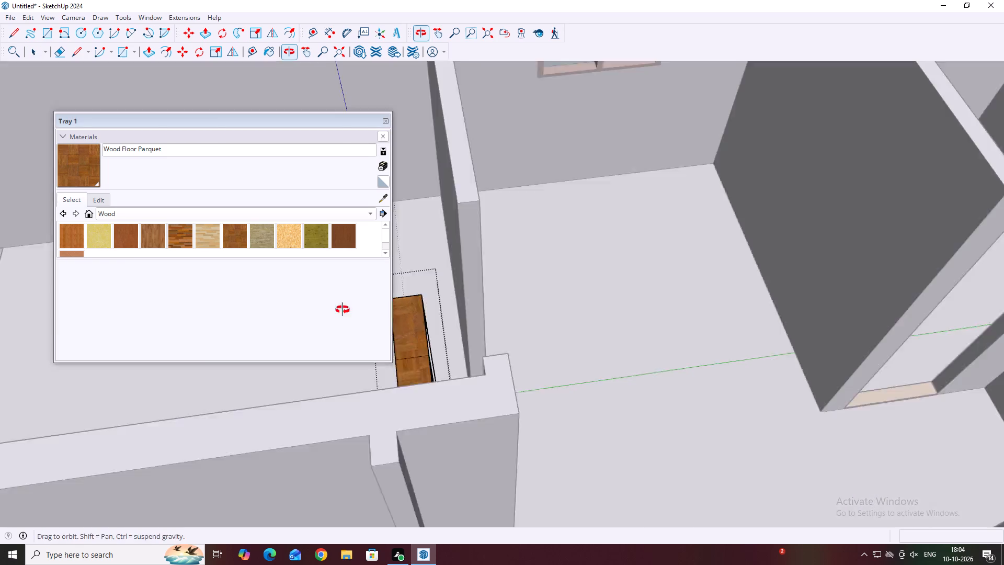
middle_click_drag(343, 310, 303, 289)
middle_click_drag(449, 346, 417, 346)
scroll(423, 338, "down", 11)
middle_click_drag(567, 318, 497, 366)
scroll(447, 291, "up", 2)
middle_click_drag(464, 292, 412, 307)
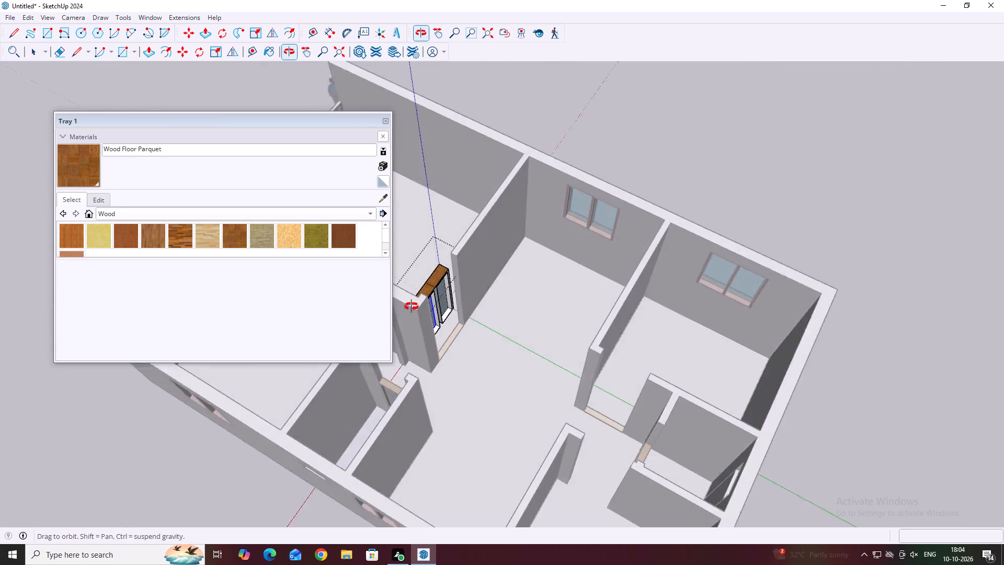
middle_click_drag(412, 307, 386, 310)
scroll(412, 314, "up", 3)
middle_click_drag(503, 303, 420, 304)
scroll(420, 303, "up", 5)
middle_click_drag(474, 265, 463, 254)
middle_click_drag(485, 262, 441, 267)
scroll(440, 267, "down", 2)
scroll(440, 267, "up", 3)
middle_click_drag(453, 263, 391, 195)
scroll(432, 227, "up", 3)
middle_click_drag(467, 246, 435, 199)
scroll(435, 198, "up", 3)
middle_click_drag(470, 180, 477, 159)
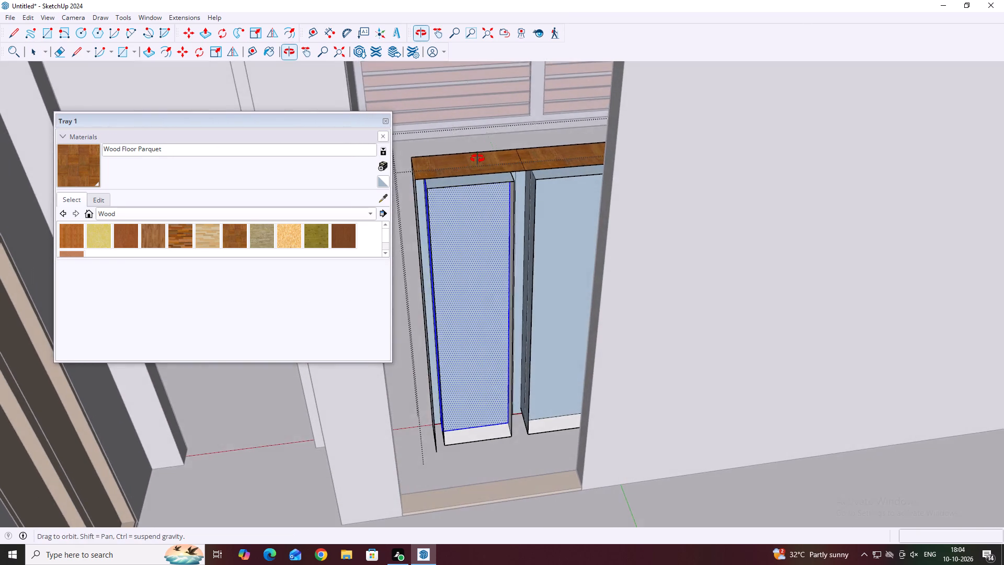
middle_click_drag(477, 159, 480, 154)
middle_click_drag(529, 211, 518, 209)
middle_click_drag(526, 248, 488, 254)
scroll(488, 254, "down", 5)
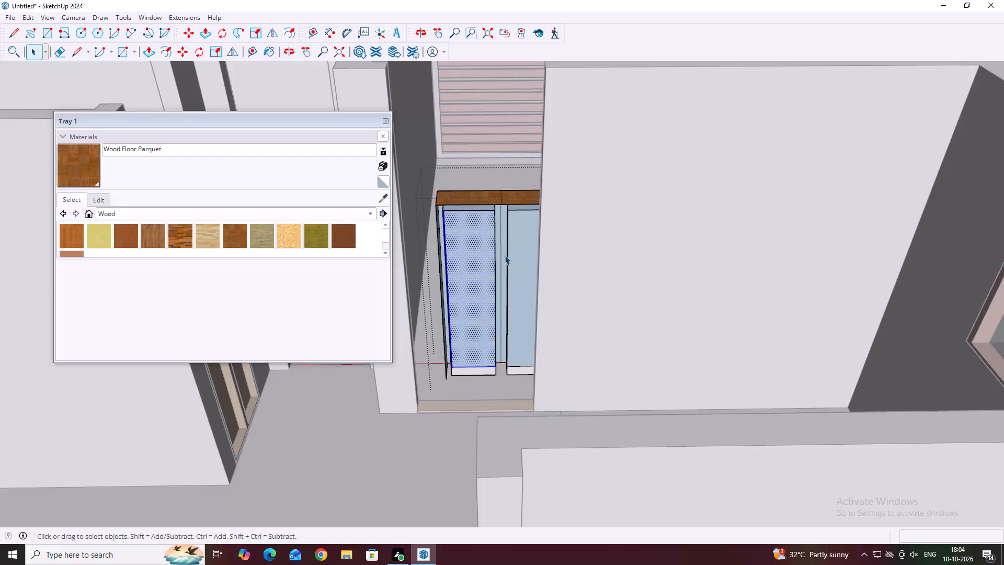
scroll(498, 255, "up", 5)
middle_click_drag(503, 234, 511, 247)
scroll(510, 246, "up", 2)
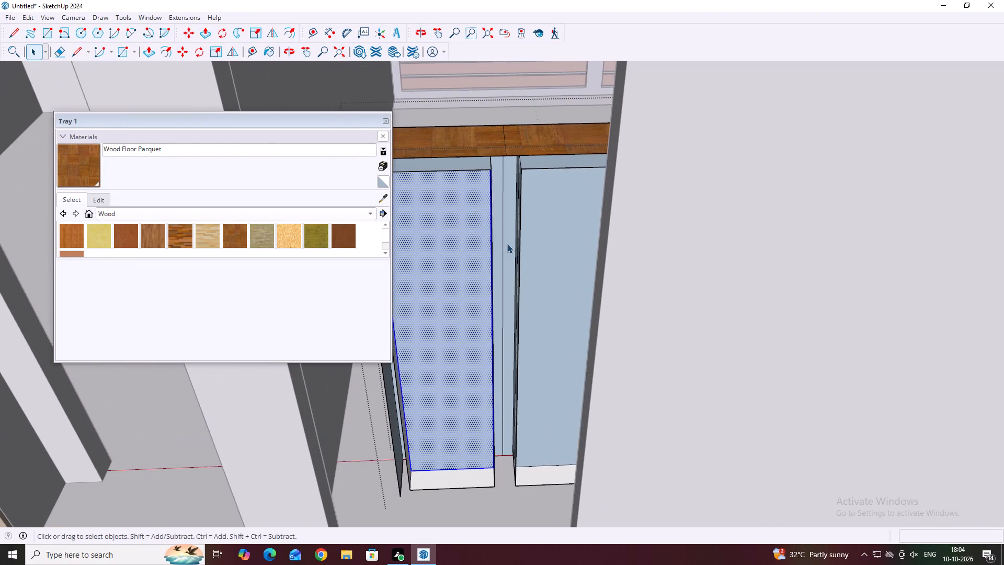
left_click(506, 242)
scroll(508, 245, "up", 2)
scroll(512, 246, "down", 8)
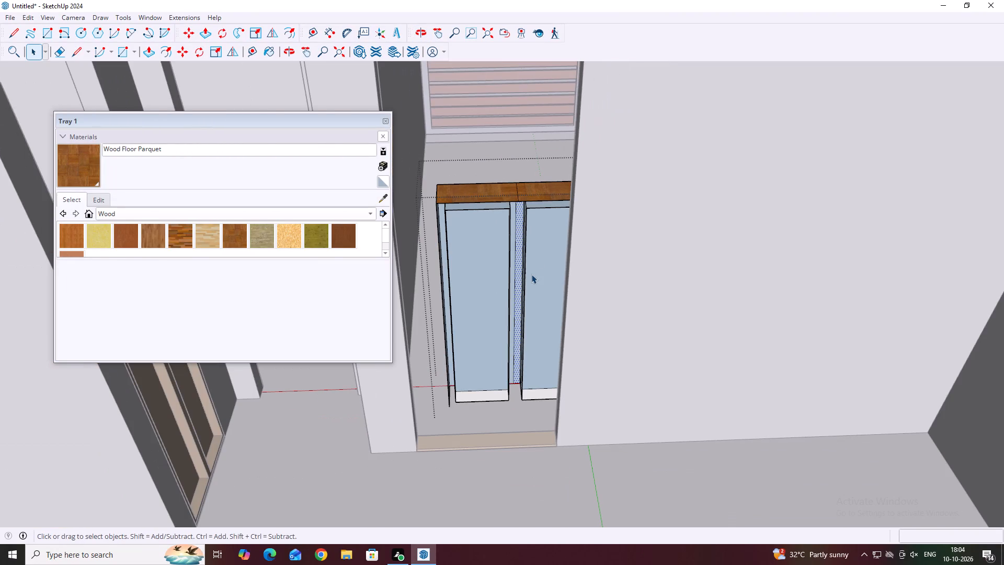
Draw a rectangle 2" wide by about 6' tall along the left border of the frame's back.
key("r")
scroll(437, 202, "up", 6)
left_click(435, 204)
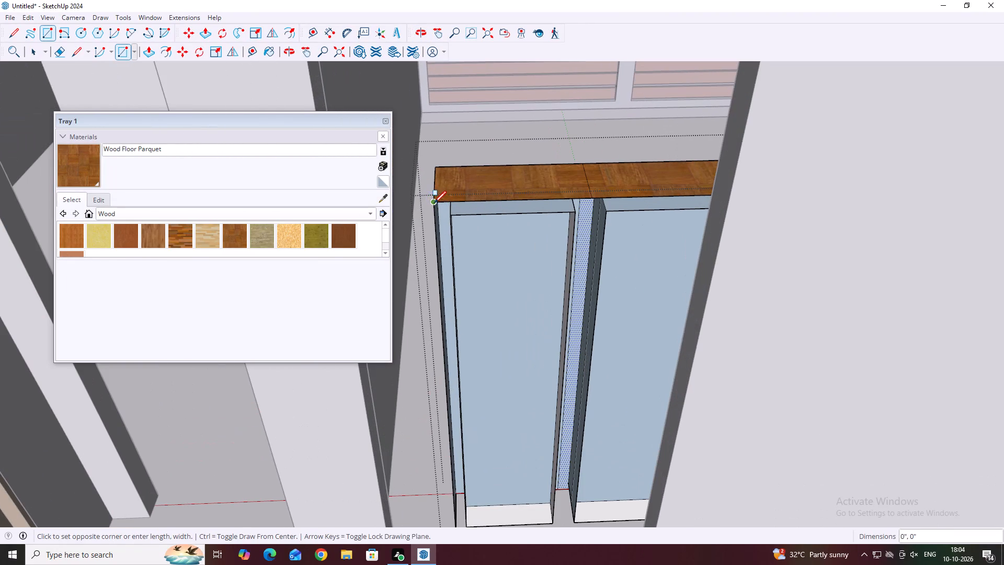
scroll(463, 243, "down", 5)
scroll(463, 444, "up", 4)
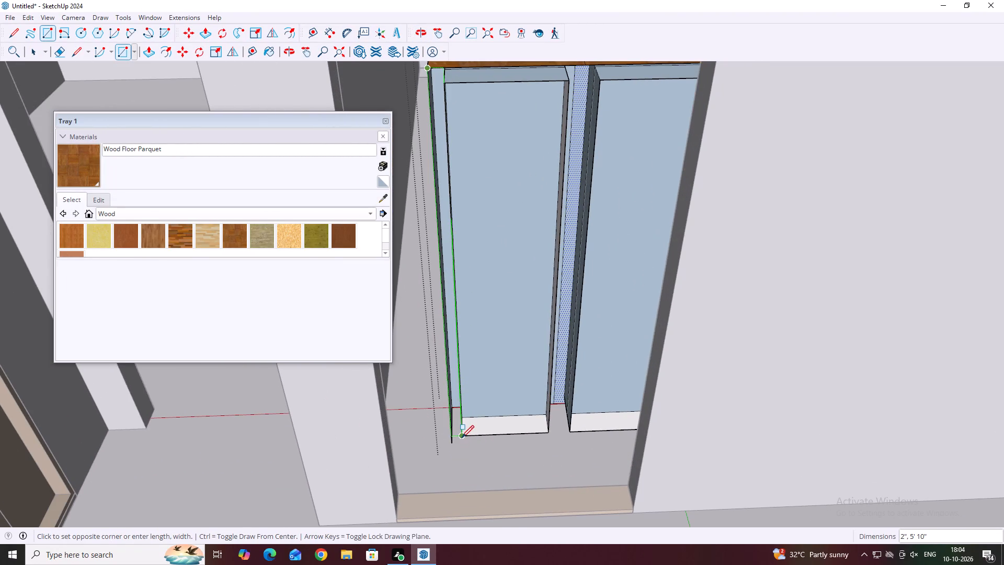
scroll(461, 439, "up", 7)
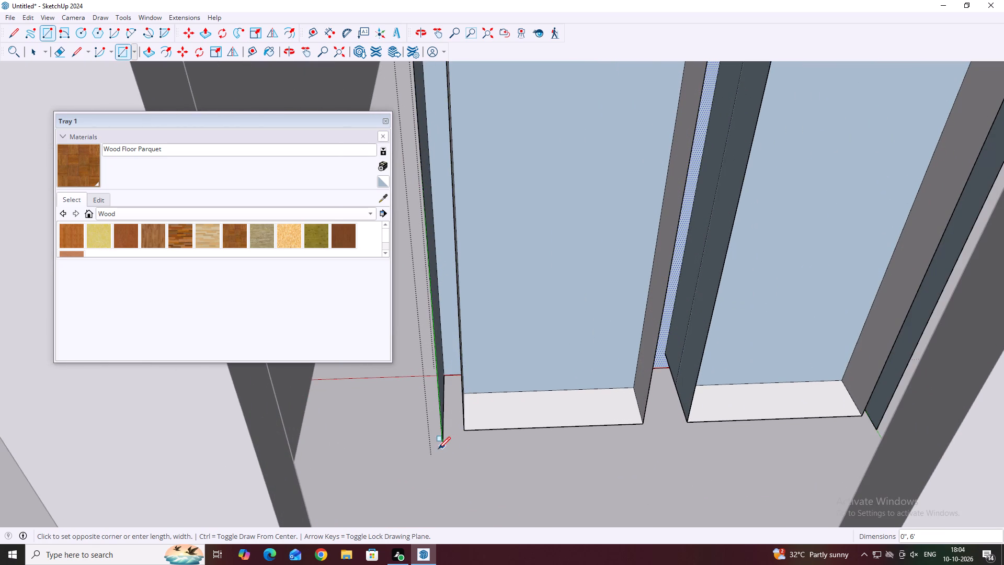
left_click(444, 448)
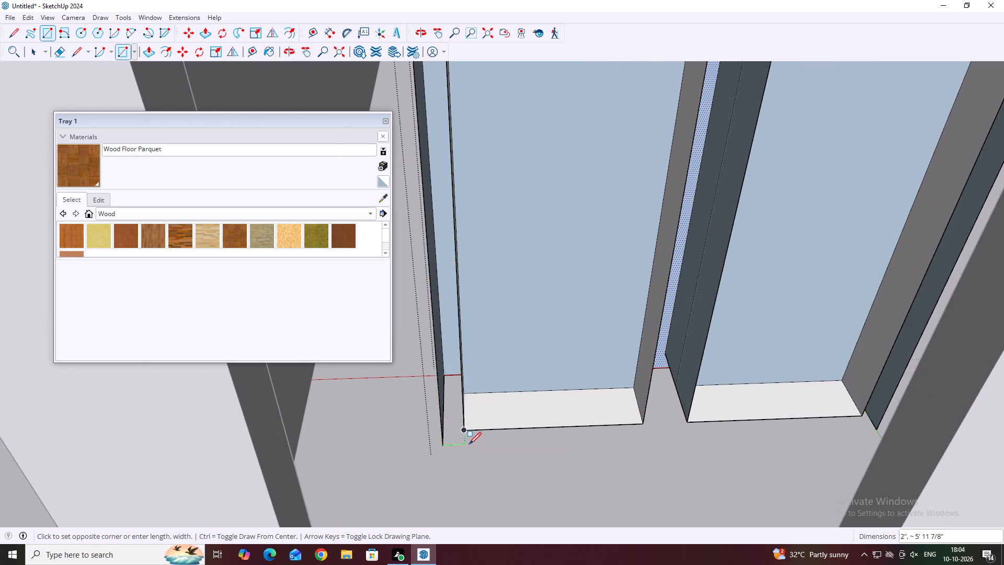
left_click(468, 445)
Draw a 1'4" by 2" rectangle along the top border above the left opening on the frame's back.
scroll(478, 433, "down", 10)
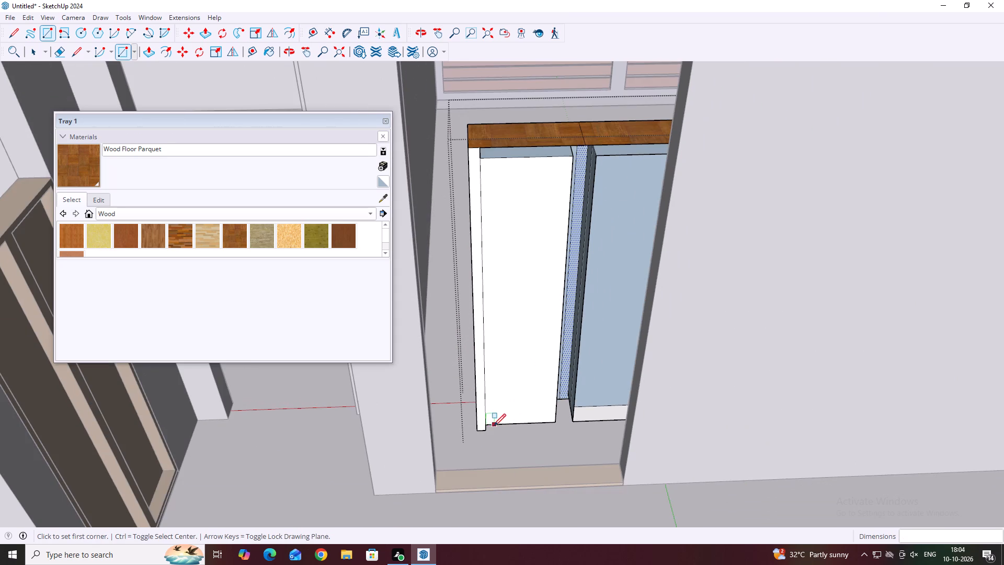
scroll(561, 155, "up", 1)
middle_click_drag(558, 155, 536, 268)
scroll(470, 265, "up", 5)
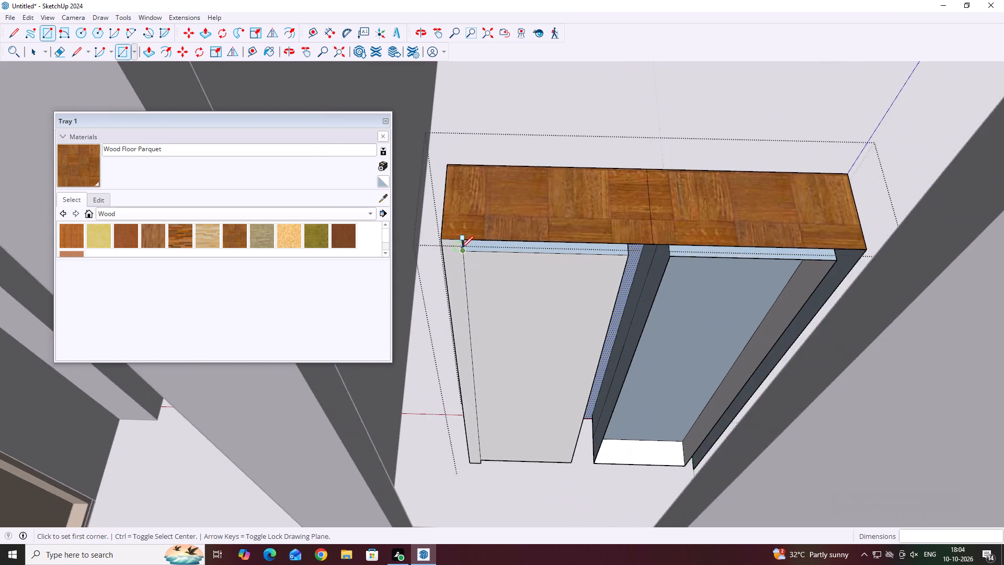
scroll(461, 248, "up", 1)
left_click(463, 243)
left_click(666, 258)
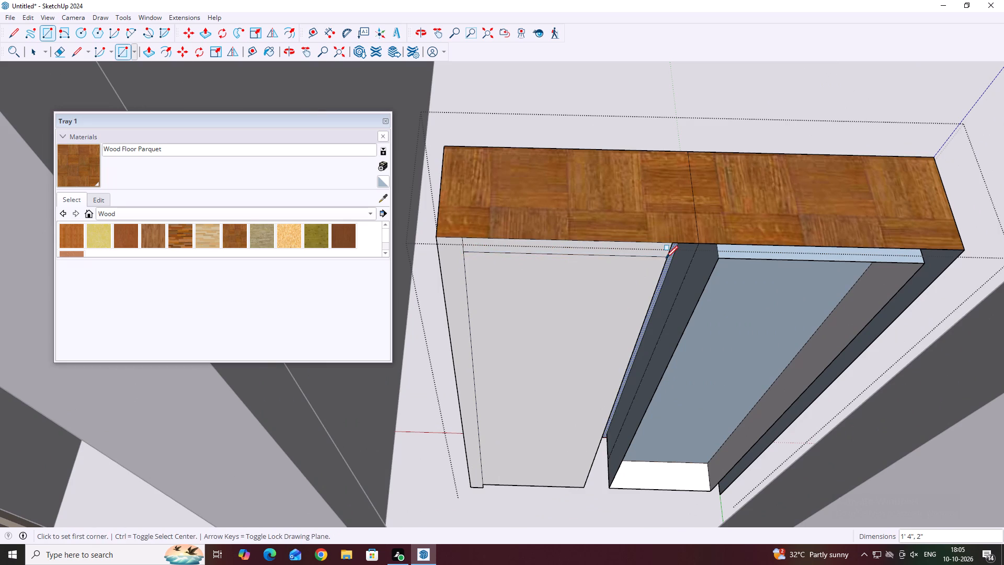
Draw a 2" high rectangle along the top border above the right opening on the frame's back.
scroll(625, 244, "down", 5)
middle_click_drag(722, 268, 672, 239)
scroll(640, 213, "down", 4)
scroll(648, 216, "up", 2)
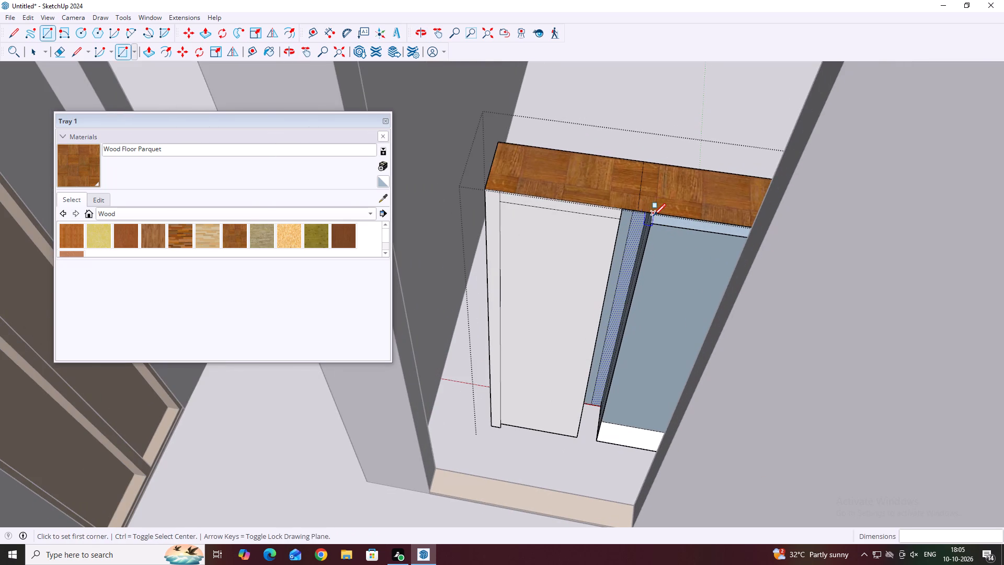
left_click(654, 216)
scroll(655, 217, "down", 9)
middle_click_drag(658, 219, 700, 244)
middle_click_drag(670, 207, 711, 246)
scroll(674, 202, "up", 13)
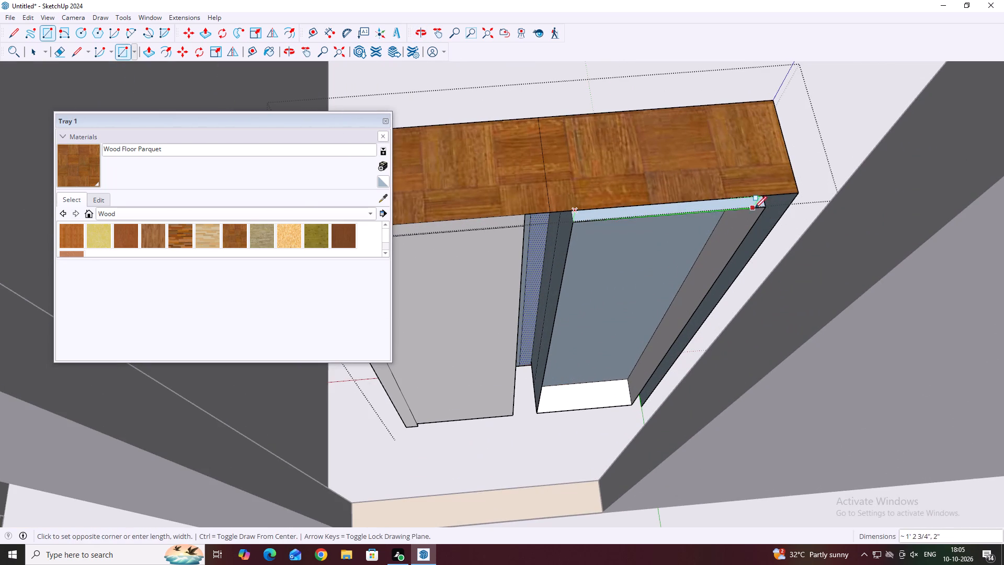
left_click(792, 206)
Draw a full-height rectangle closing the gap between the two panels on the frame's back.
middle_click_drag(647, 247, 640, 165)
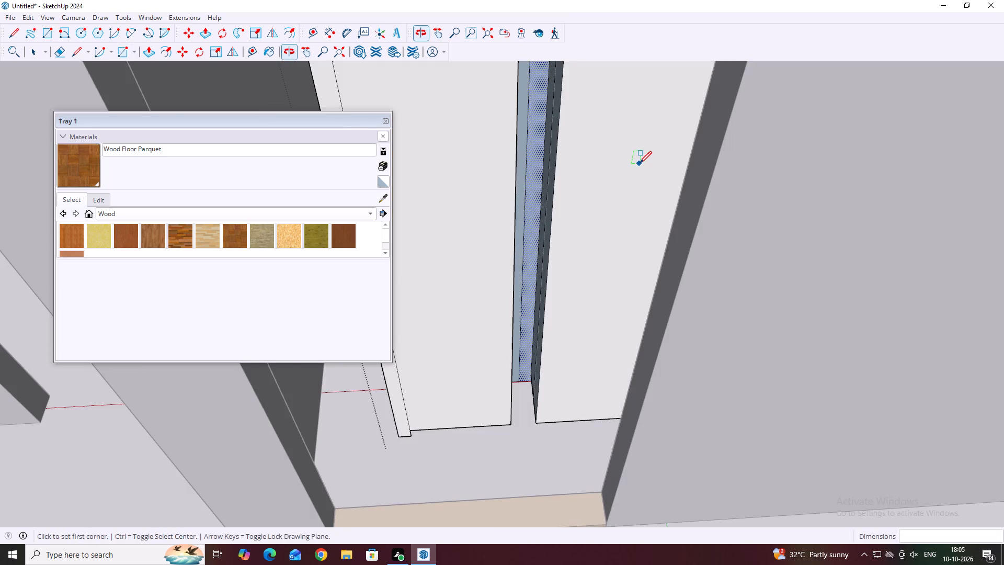
scroll(638, 165, "down", 1)
scroll(583, 152, "down", 4)
left_click(550, 88)
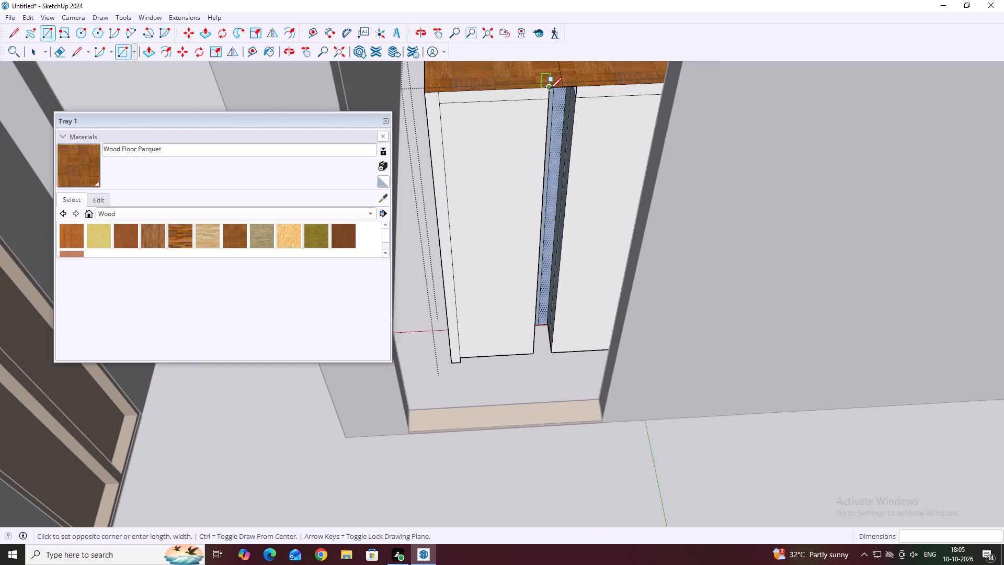
left_click(552, 352)
Draw a 2" by 5'10" rectangle down the right border of the frame's back.
scroll(523, 297, "down", 7)
middle_click_drag(521, 274, 618, 355)
middle_click_drag(542, 265, 567, 197)
scroll(568, 185, "up", 3)
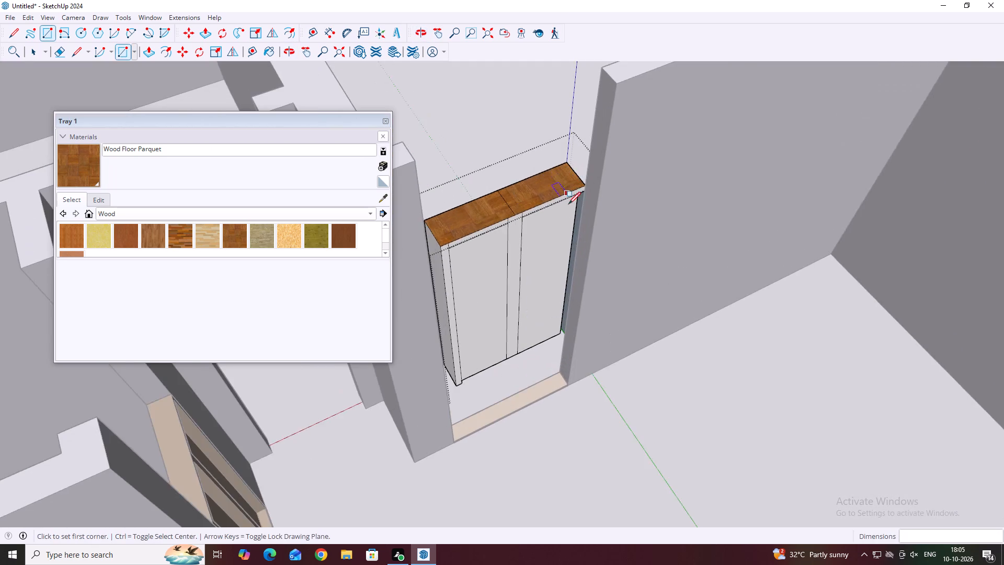
middle_click_drag(568, 214, 590, 219)
scroll(569, 189, "up", 6)
left_click(575, 190)
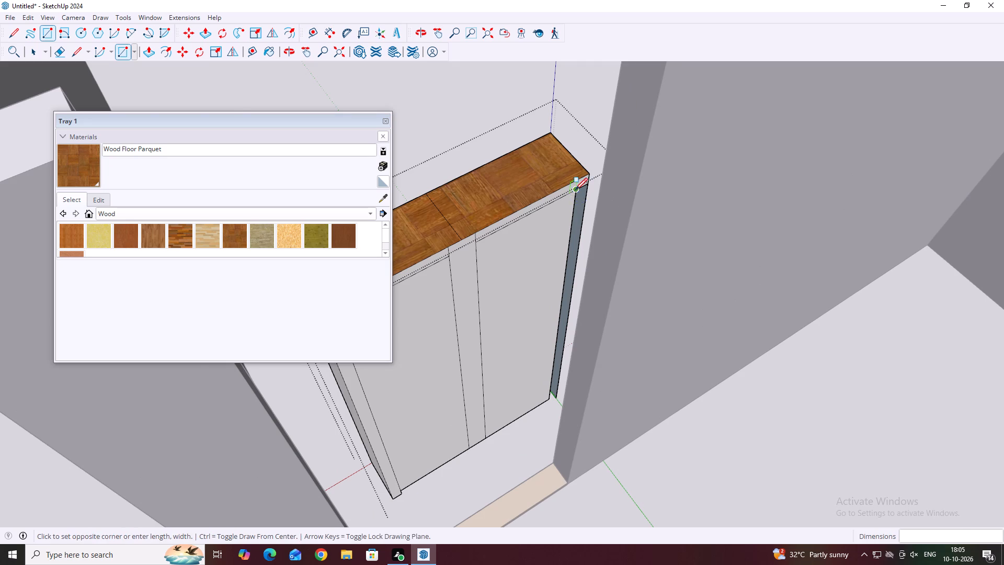
scroll(588, 248, "down", 3)
scroll(553, 360, "up", 9)
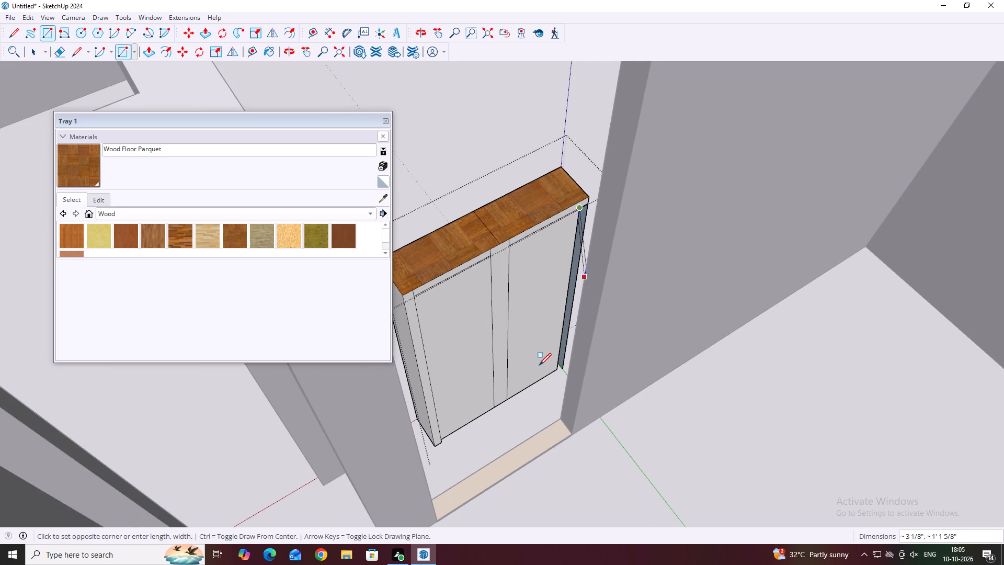
scroll(556, 379, "up", 6)
left_click(562, 369)
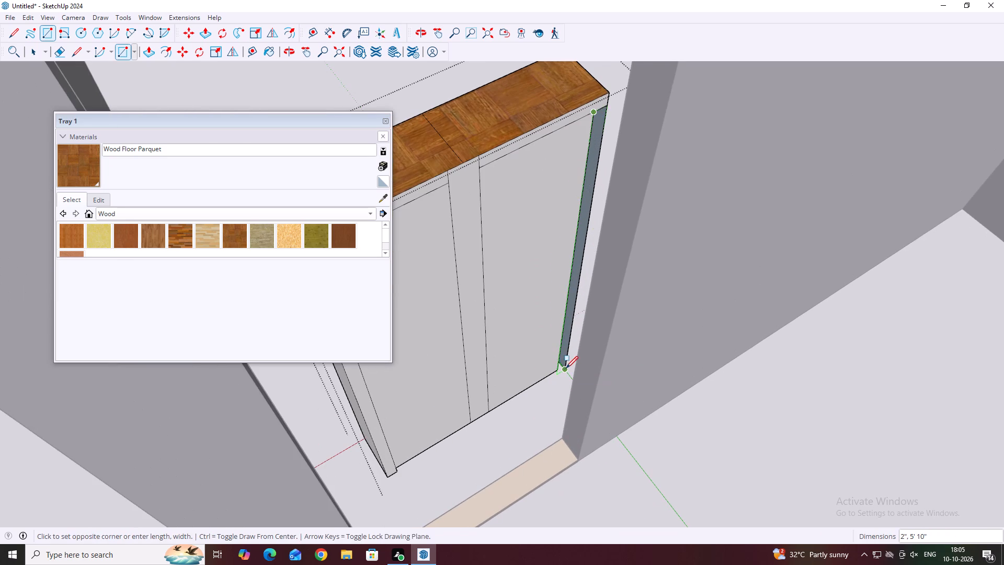
left_click(566, 366)
key("Escape")
key("space")
scroll(519, 344, "down", 4)
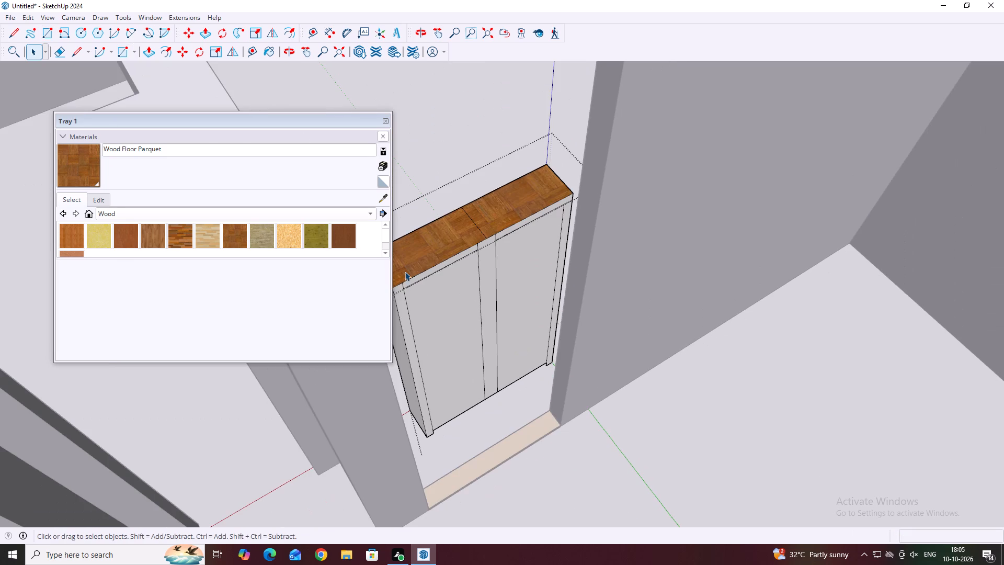
Start saving the model into the MANISHA folder on the Desktop.
left_click(3, 16)
left_click(56, 85)
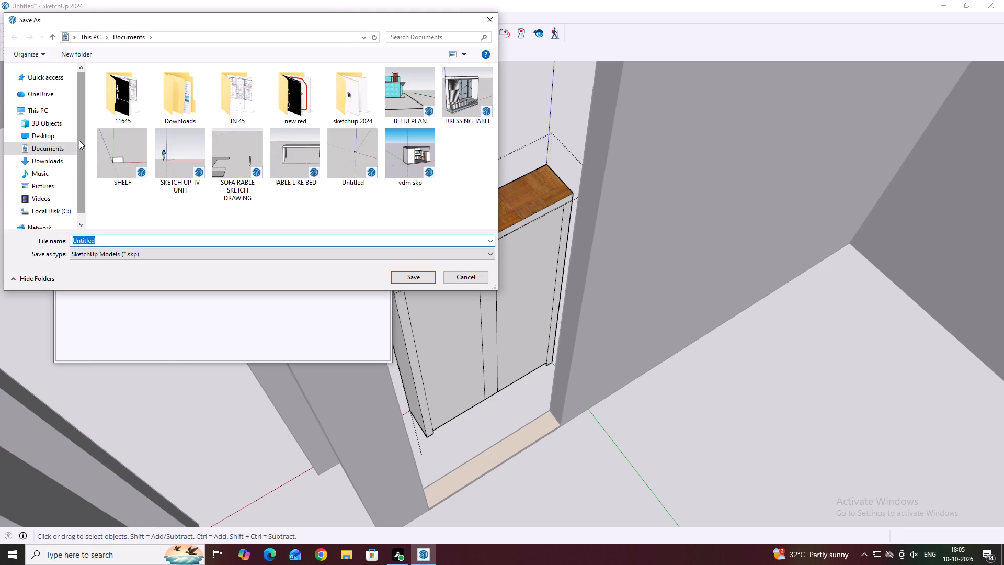
left_click(31, 137)
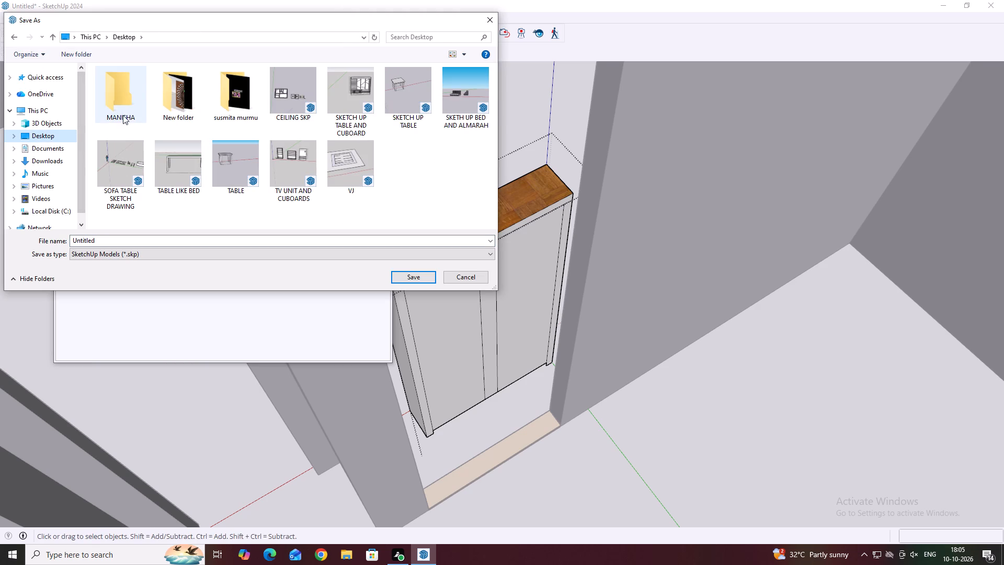
double_click(123, 111)
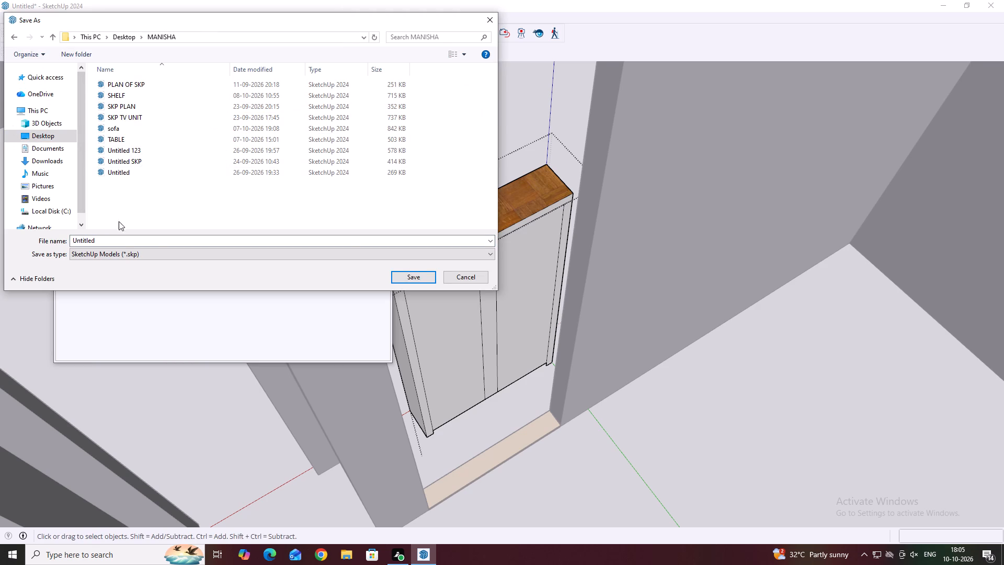
left_click(104, 241)
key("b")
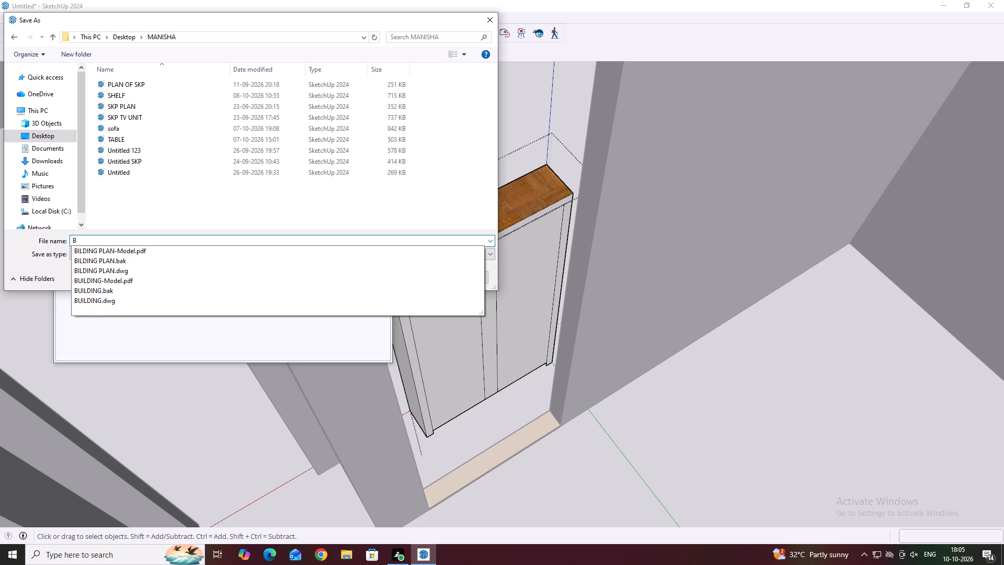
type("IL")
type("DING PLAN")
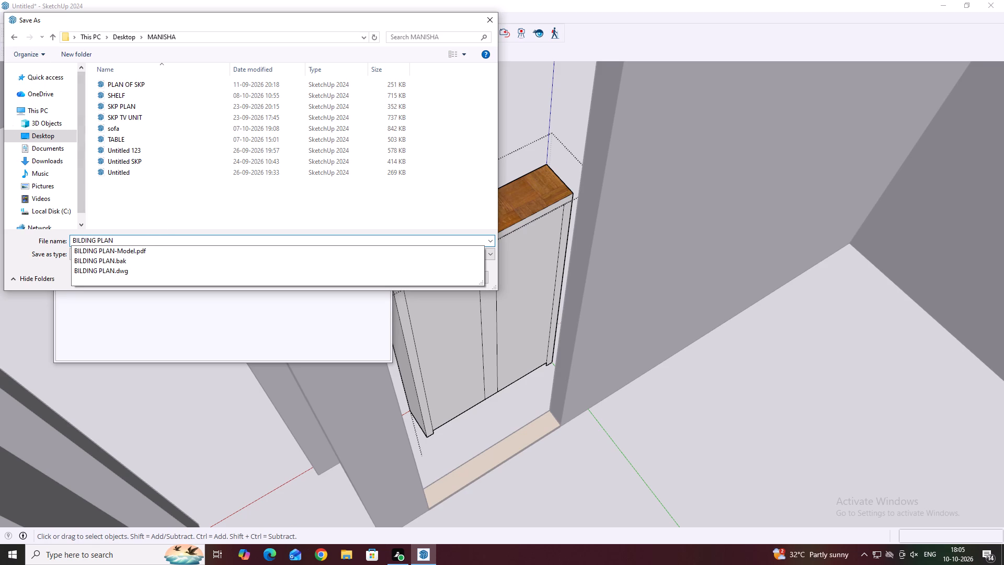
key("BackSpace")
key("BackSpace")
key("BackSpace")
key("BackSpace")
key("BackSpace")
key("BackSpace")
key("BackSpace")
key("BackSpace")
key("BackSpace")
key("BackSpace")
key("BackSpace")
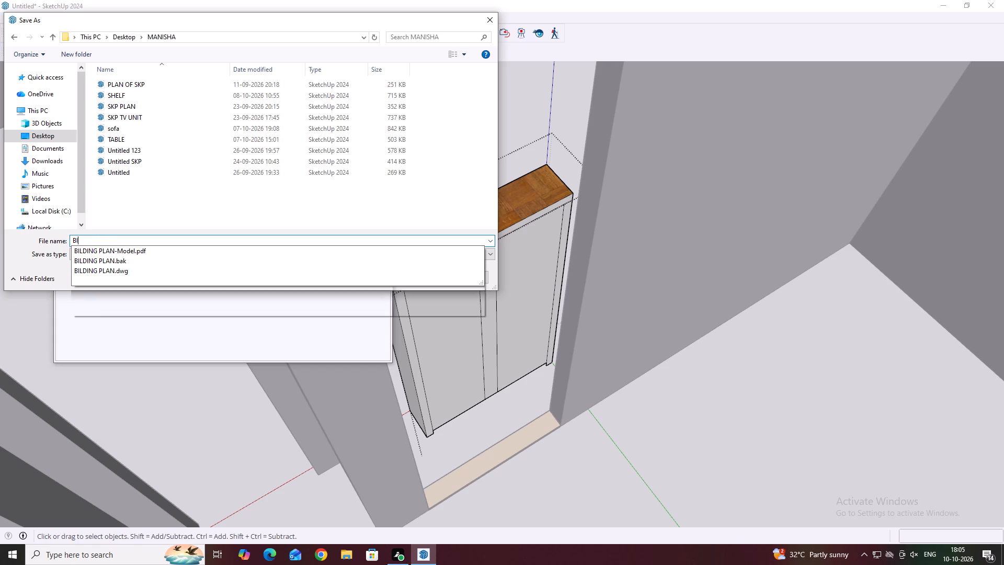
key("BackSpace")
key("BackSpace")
Name the file SKP BILIDING PALN and save it as a SketchUp model.
type("SK[")
key("BackSpace")
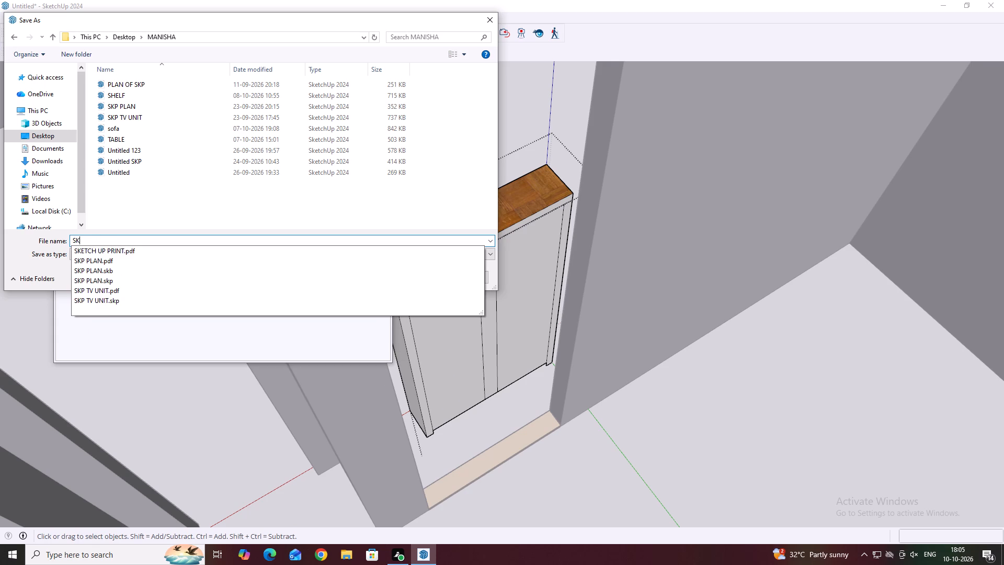
type("P")
key("space")
type("BILIDING PAL")
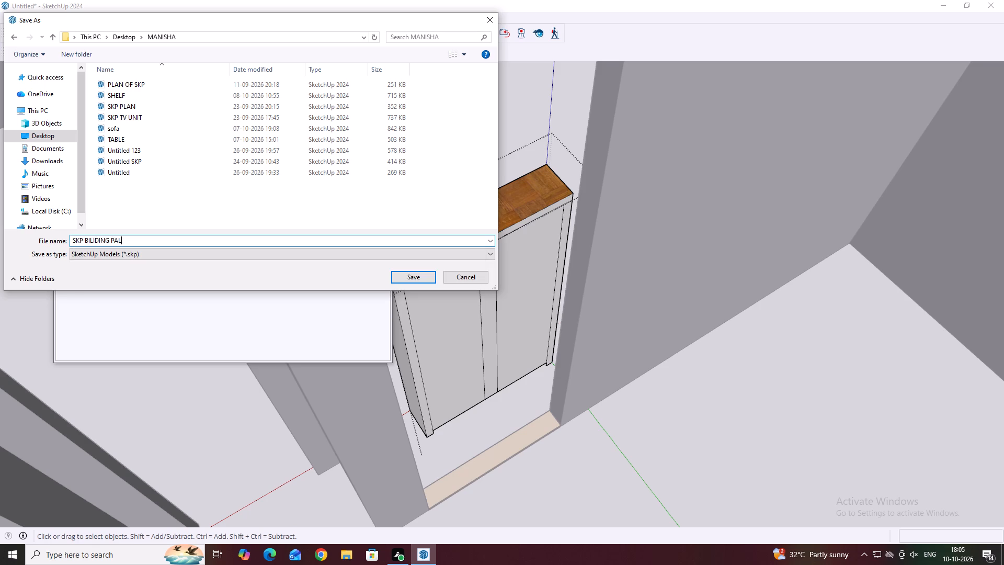
key("BackSpace")
type("LM")
key("BackSpace")
key("n")
left_click(410, 276)
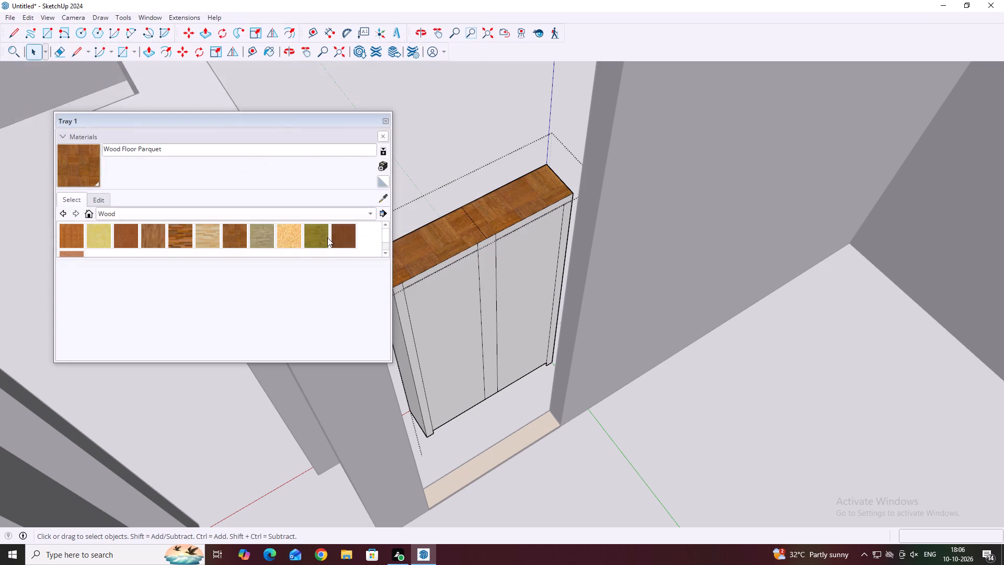
Delete the face covering the left opening on the frame's back.
scroll(475, 258, "down", 3)
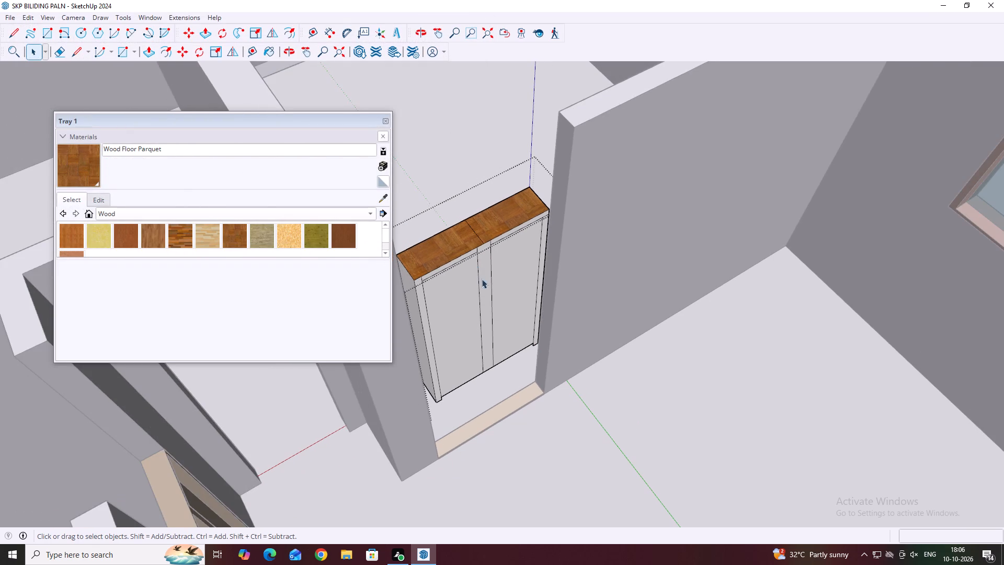
middle_click_drag(478, 279, 475, 275)
scroll(469, 282, "up", 2)
left_click(459, 290)
middle_click_drag(478, 298, 447, 277)
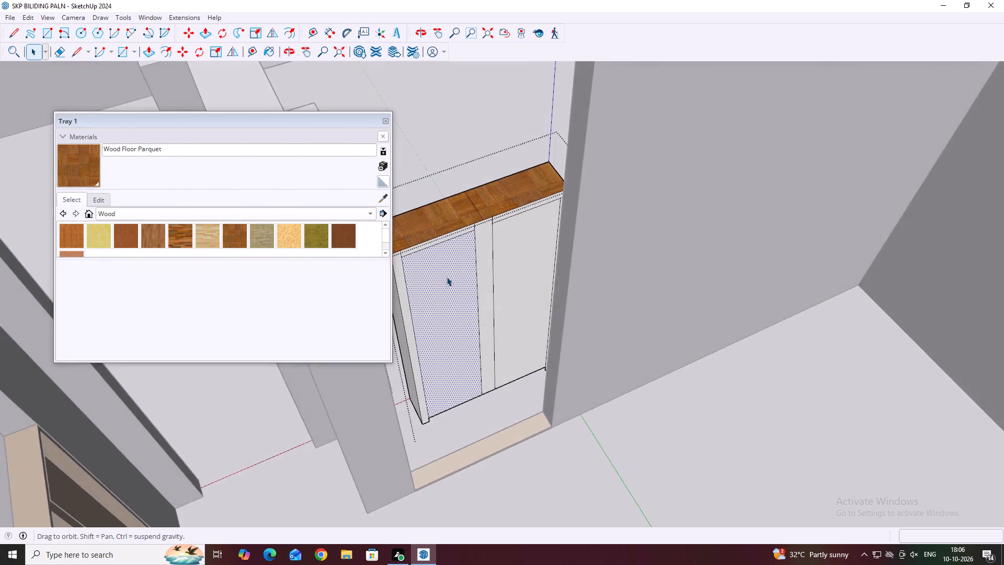
scroll(449, 283, "up", 3)
middle_click_drag(477, 290, 490, 292)
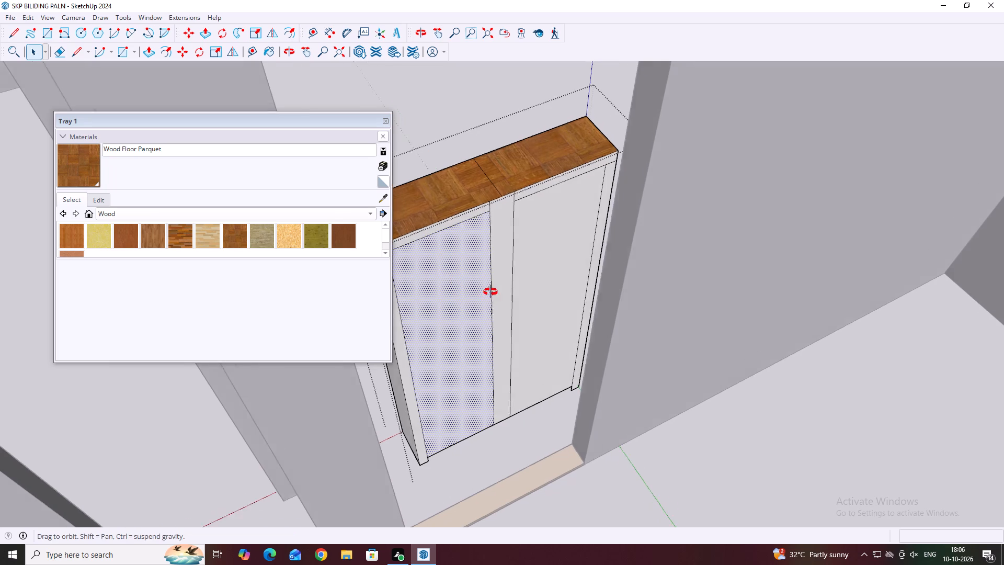
middle_click_drag(490, 292, 510, 273)
key("Return")
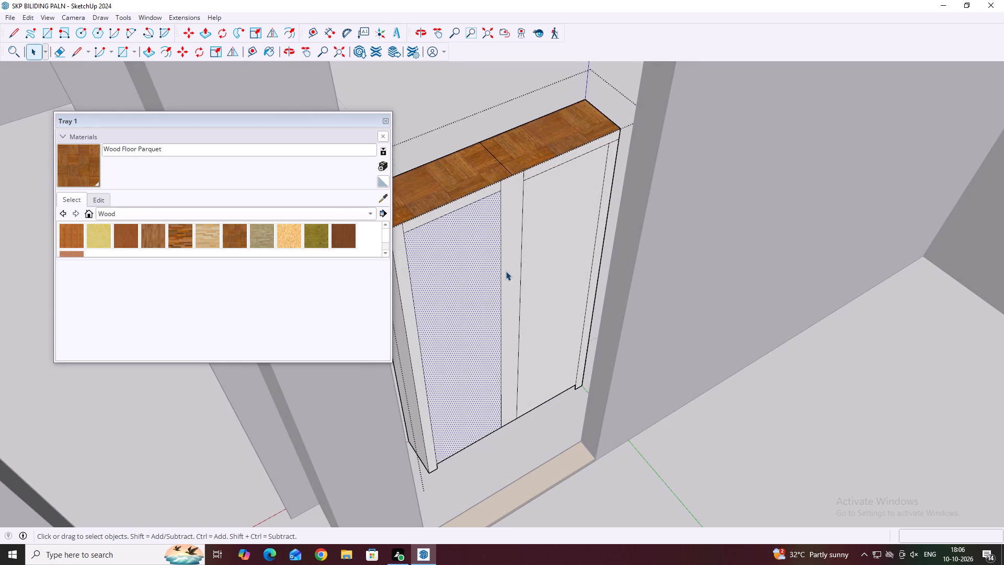
key("Return")
key("Return")
key("Delete")
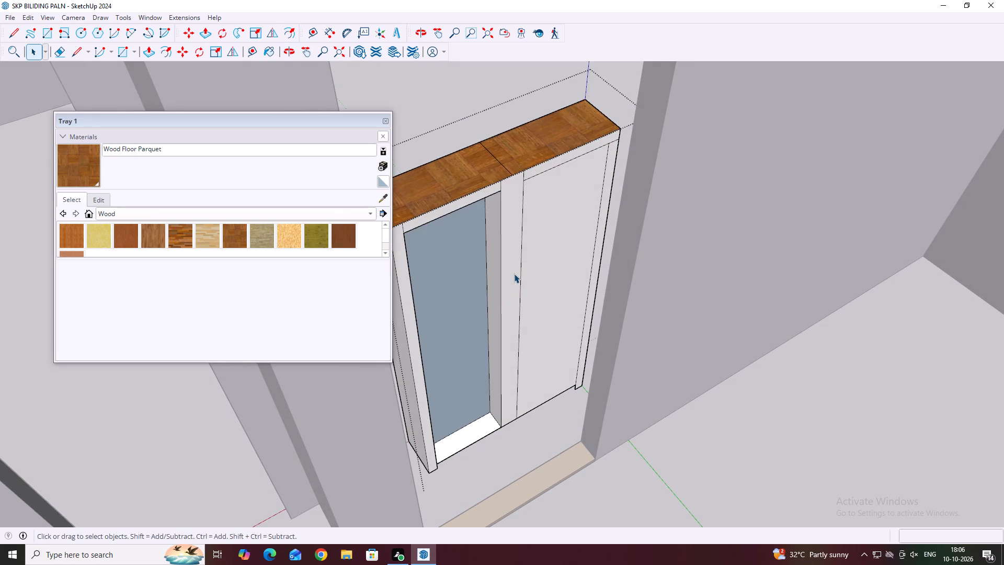
Delete the face covering the right opening on the frame's back.
middle_click_drag(482, 280, 501, 297)
left_click(478, 296)
middle_click_drag(496, 299, 469, 298)
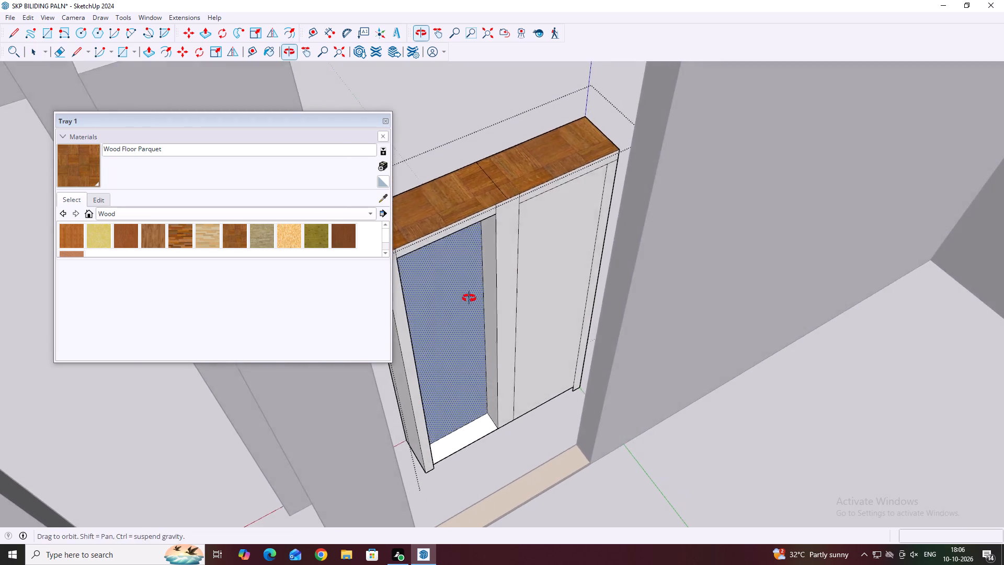
middle_click_drag(469, 298, 469, 298)
scroll(467, 297, "down", 6)
left_click(522, 275)
key("Delete")
middle_click_drag(488, 317, 494, 318)
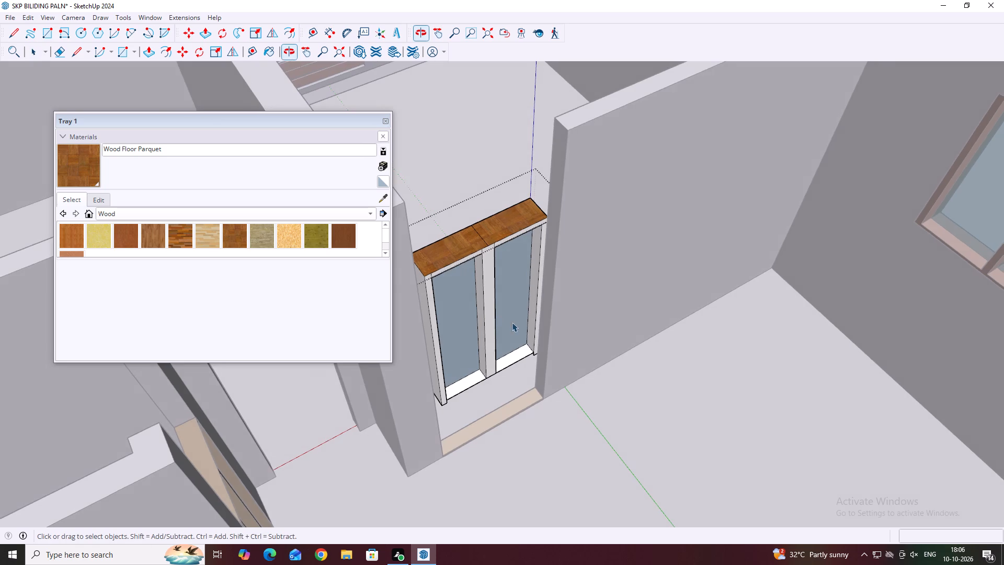
Draw a 3' line along the frame's bottom edge on the back to close the bottom border face.
scroll(510, 343, "up", 2)
middle_click_drag(459, 313, 516, 327)
scroll(518, 403, "up", 5)
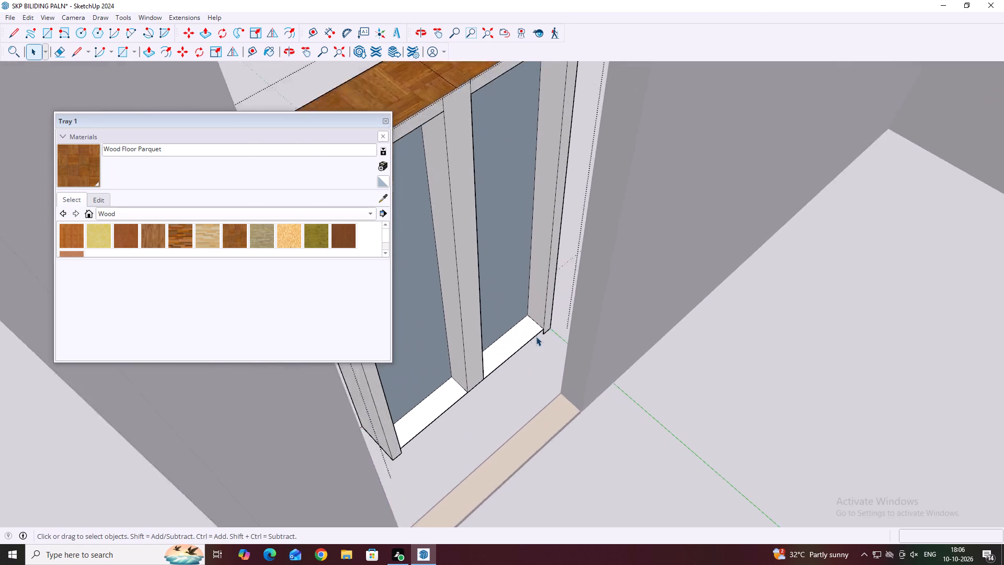
scroll(536, 336, "up", 5)
scroll(545, 333, "down", 5)
middle_click(446, 408)
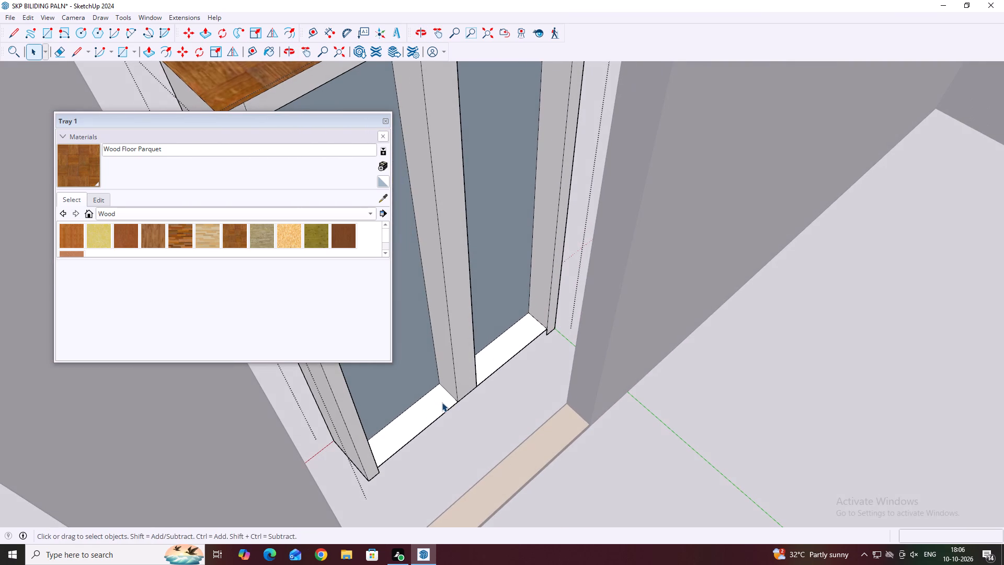
key("l")
scroll(374, 483, "up", 3)
left_click_drag(382, 471, 391, 466)
scroll(475, 407, "down", 4)
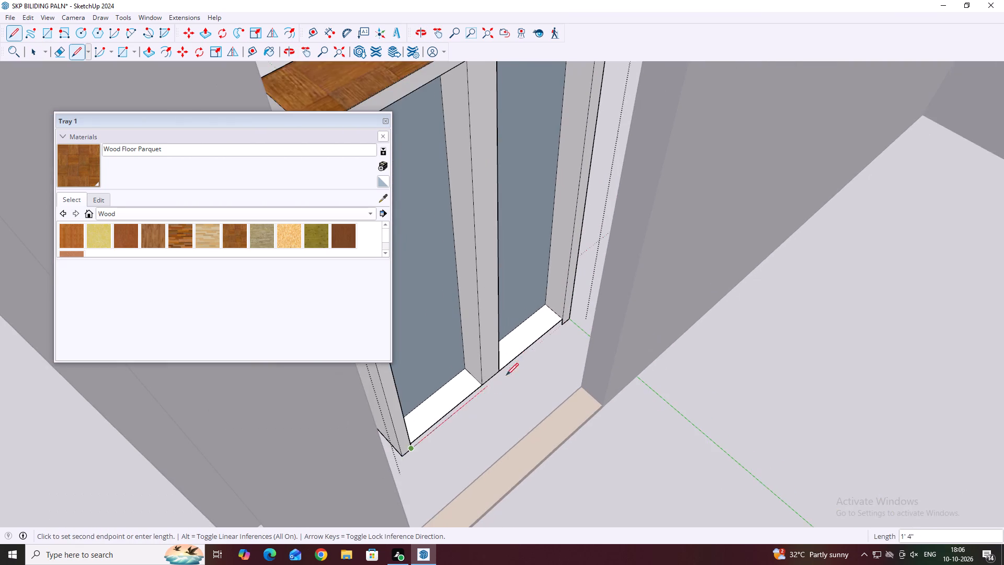
scroll(532, 353, "up", 7)
left_click(572, 312)
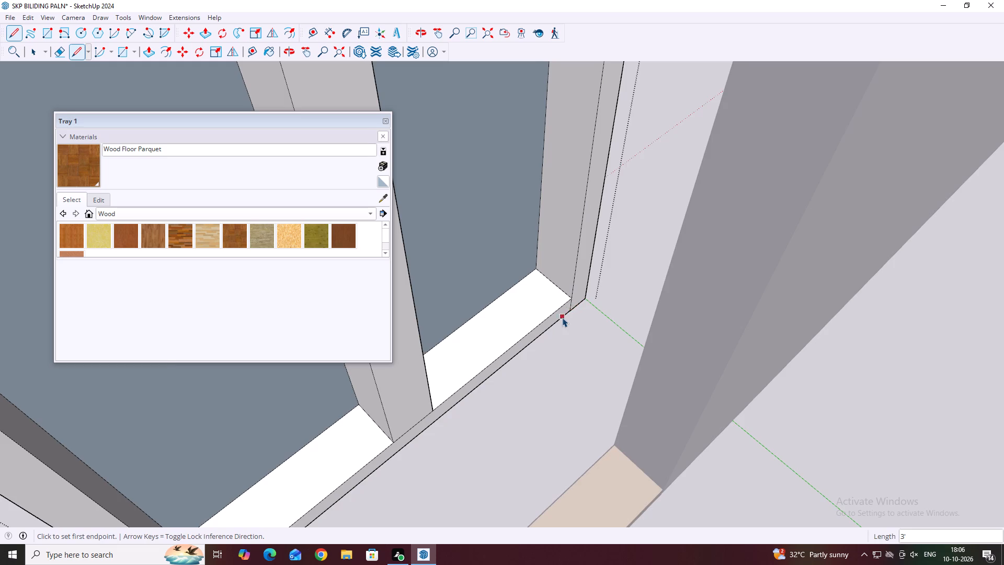
key("space")
Paint the back's centre post, its inner side and both top border strips with Wood Floor Parquet.
scroll(562, 318, "down", 12)
middle_click(494, 288)
middle_click_drag(511, 276, 454, 272)
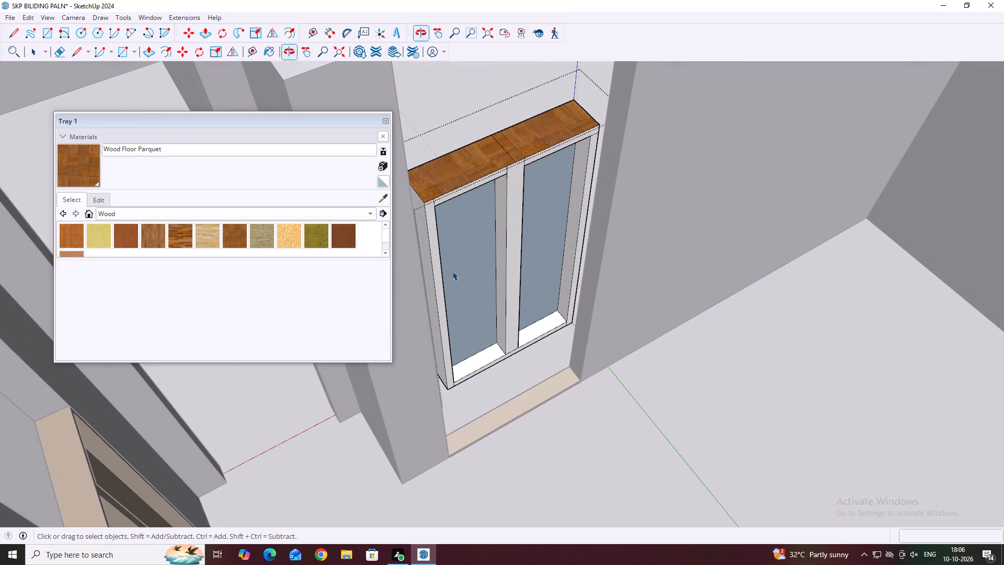
left_click(82, 159)
scroll(498, 179, "up", 5)
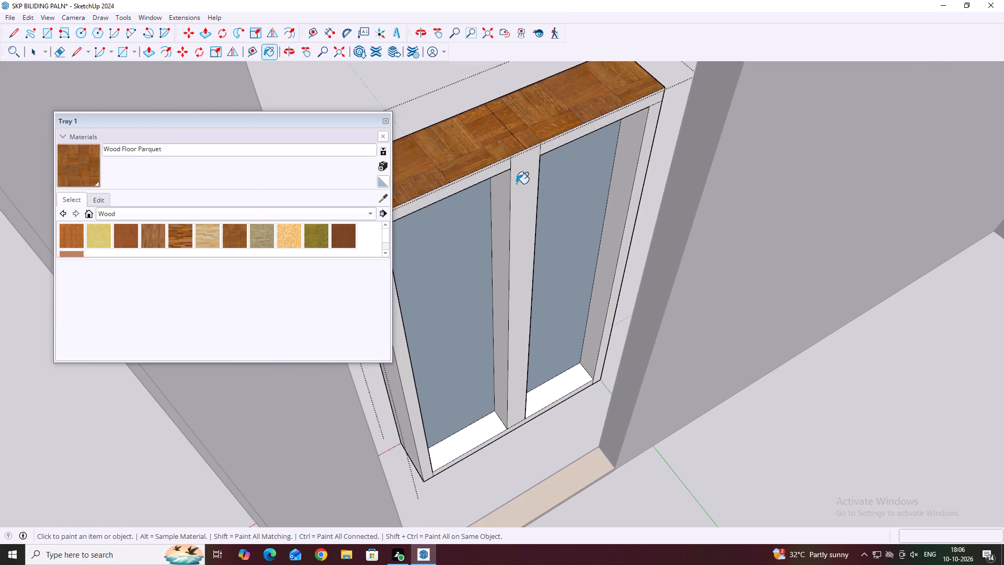
left_click(522, 177)
scroll(522, 176, "down", 3)
left_click(554, 151)
scroll(551, 153, "up", 2)
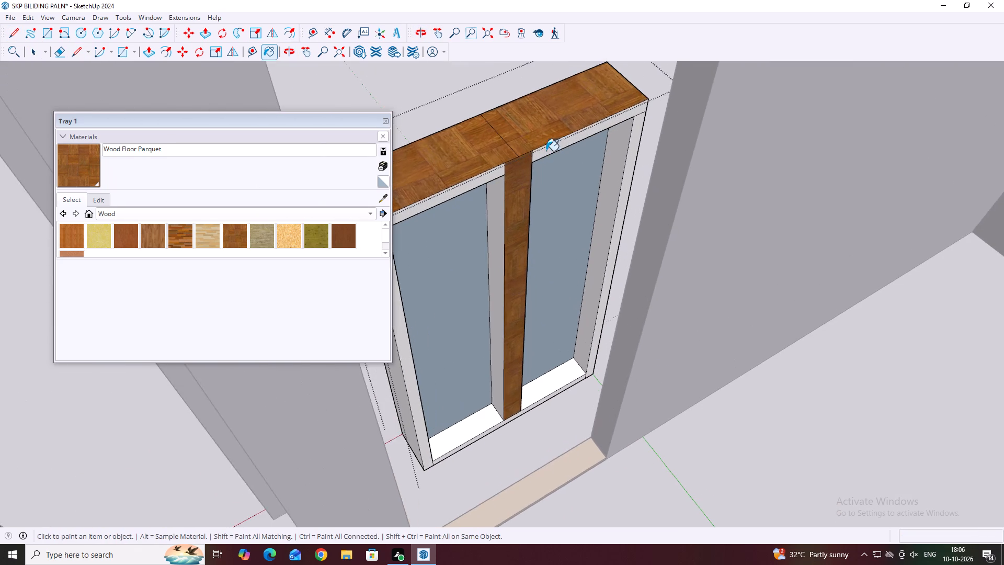
scroll(546, 151, "up", 1)
left_click(542, 154)
scroll(491, 189, "up", 2)
left_click(496, 184)
left_click(493, 176)
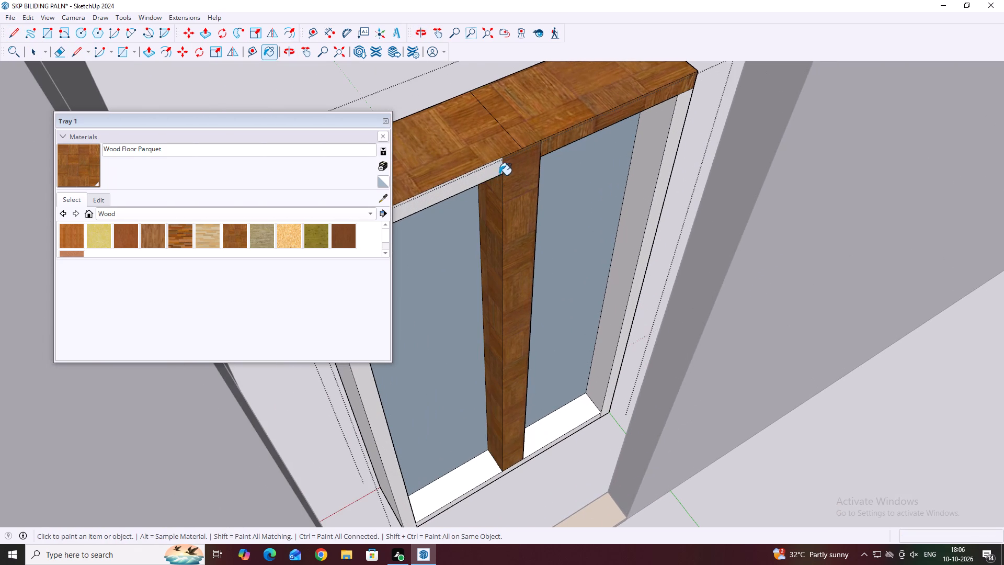
Paint the back's right border, its inner side, the right opening's sill and the bottom border with Wood Floor Parquet.
left_click(674, 155)
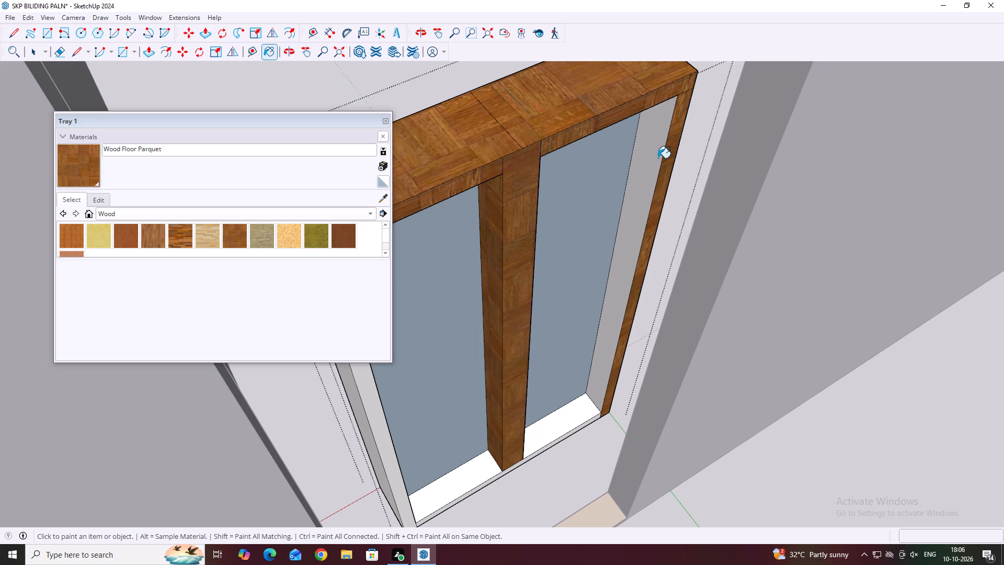
left_click(658, 158)
left_click(589, 410)
scroll(577, 426, "up", 6)
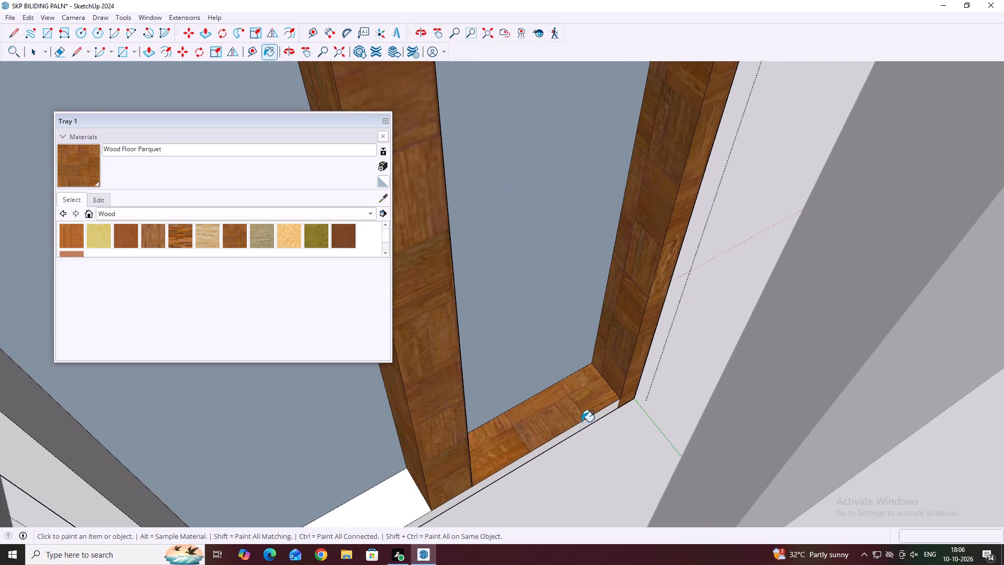
left_click(587, 425)
scroll(626, 381, "down", 5)
scroll(620, 405, "up", 3)
middle_click_drag(610, 416, 567, 329)
scroll(561, 453, "up", 3)
left_click(552, 437)
Paint the left opening's sill and the left border on the frame's back with Wood Floor Parquet.
scroll(584, 397, "down", 15)
left_click(516, 410)
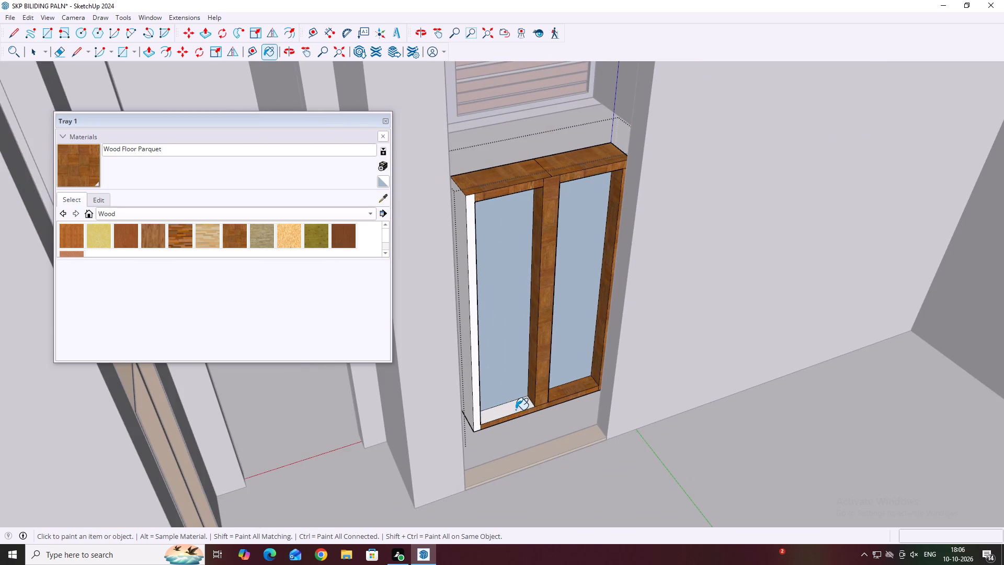
scroll(467, 393, "up", 2)
left_click(473, 391)
scroll(478, 391, "up", 2)
left_click(476, 387)
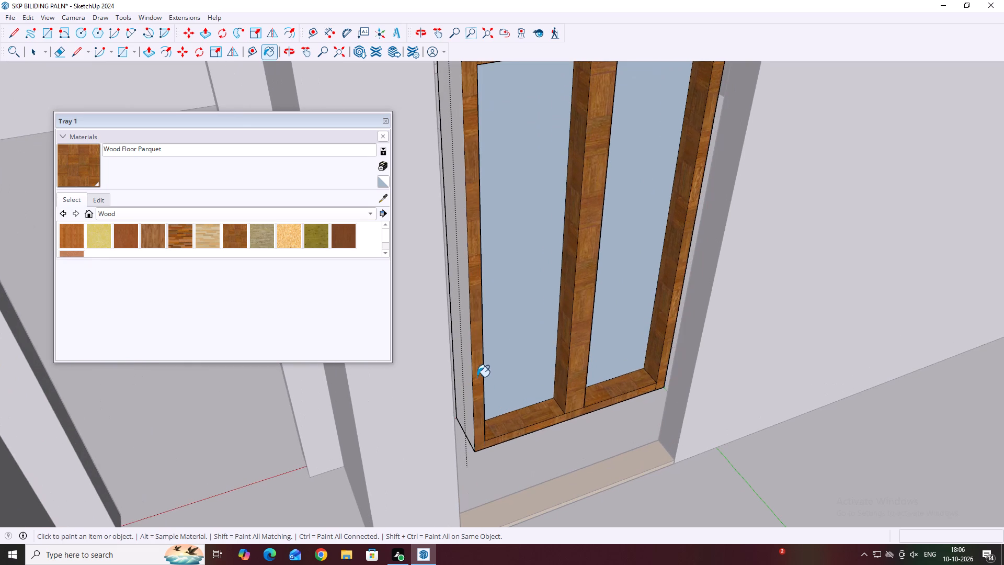
Paint the outer side face at the right end of the frame's front with Wood Floor Parquet.
middle_click_drag(477, 377, 509, 424)
scroll(512, 366, "down", 13)
middle_click_drag(508, 288, 680, 394)
middle_click_drag(504, 240, 552, 286)
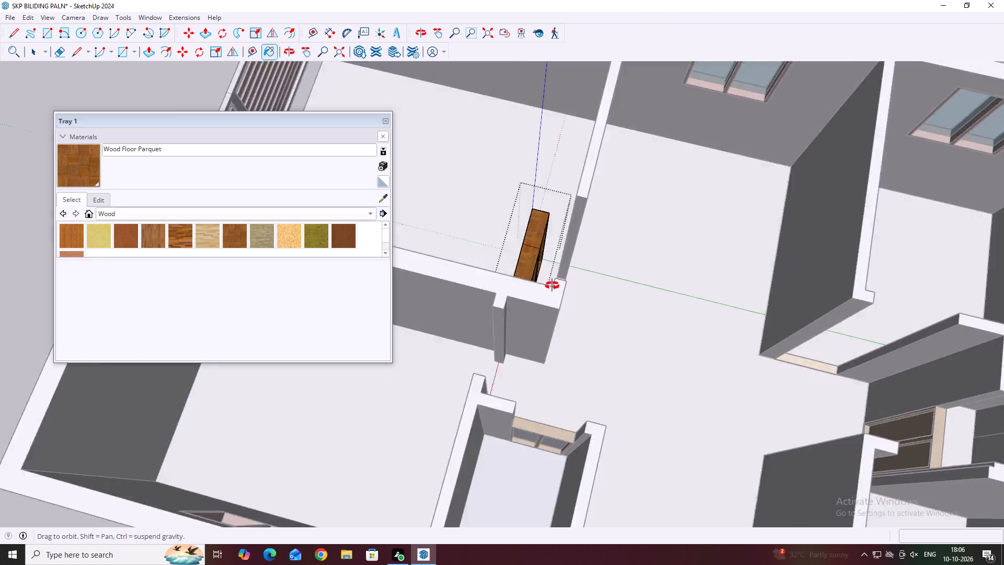
middle_click_drag(552, 286, 626, 292)
scroll(520, 257, "down", 5)
middle_click_drag(515, 263, 745, 225)
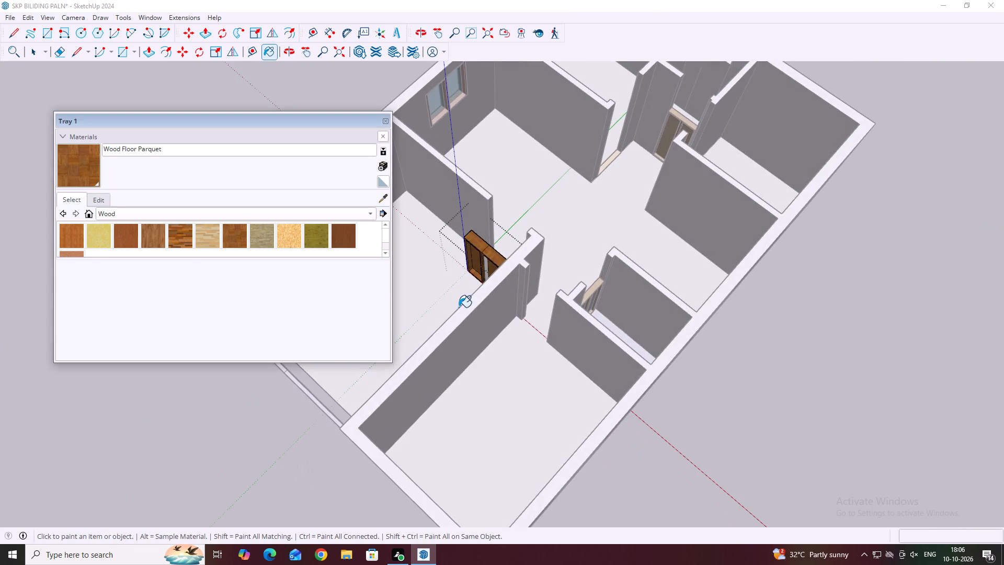
middle_click_drag(459, 307, 613, 240)
middle_click_drag(305, 300, 429, 276)
scroll(499, 263, "up", 8)
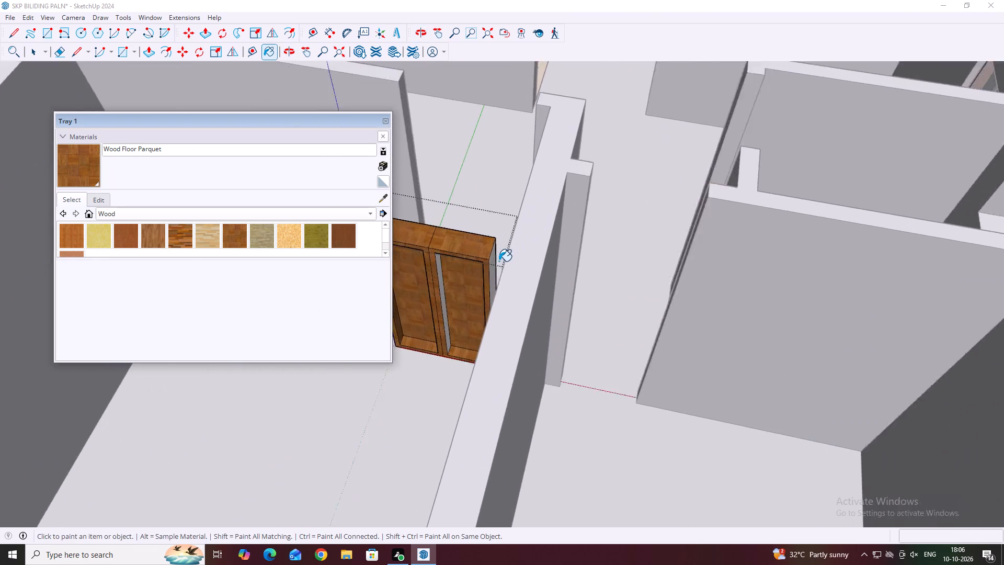
scroll(499, 261, "up", 5)
left_click(489, 256)
Paint the inner right sides of both front recesses and the frame's left outer side with Wood Floor Parquet.
middle_click_drag(444, 303, 600, 295)
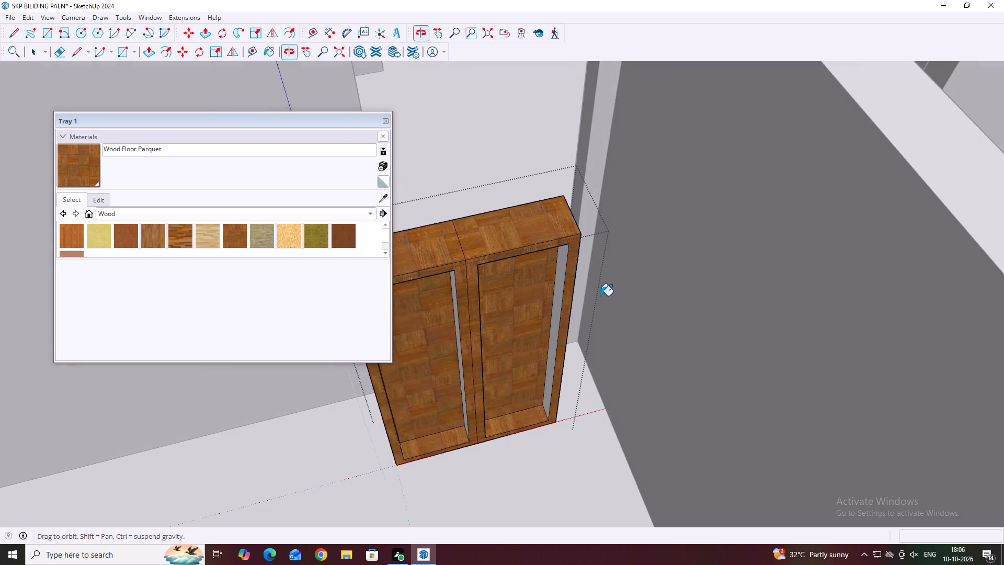
scroll(541, 314, "up", 2)
middle_click_drag(568, 329, 605, 311)
scroll(558, 325, "up", 1)
middle_click_drag(558, 325, 642, 321)
scroll(642, 319, "up", 2)
left_click(646, 315)
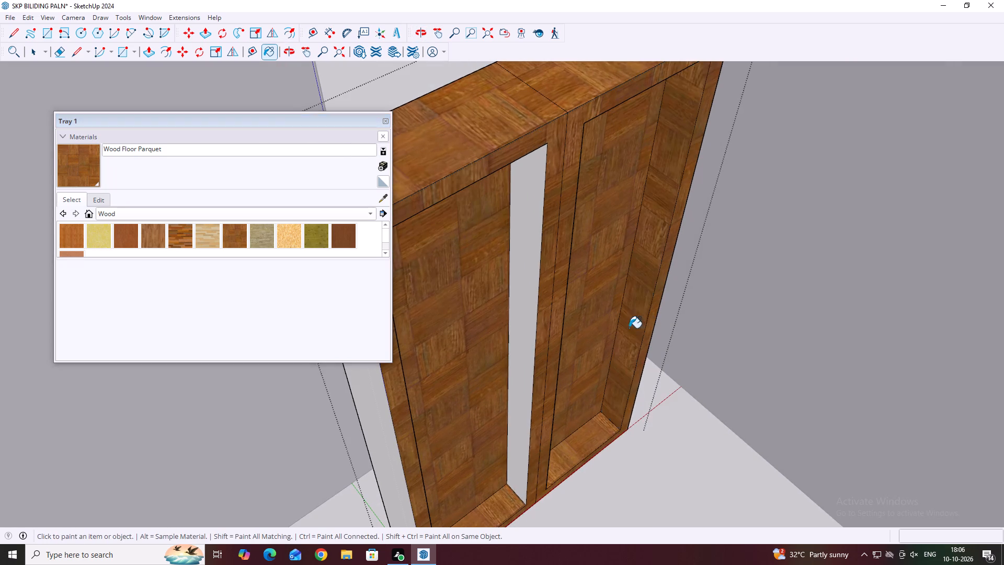
middle_click_drag(563, 337, 472, 348)
middle_click_drag(473, 346, 650, 309)
left_click(633, 323)
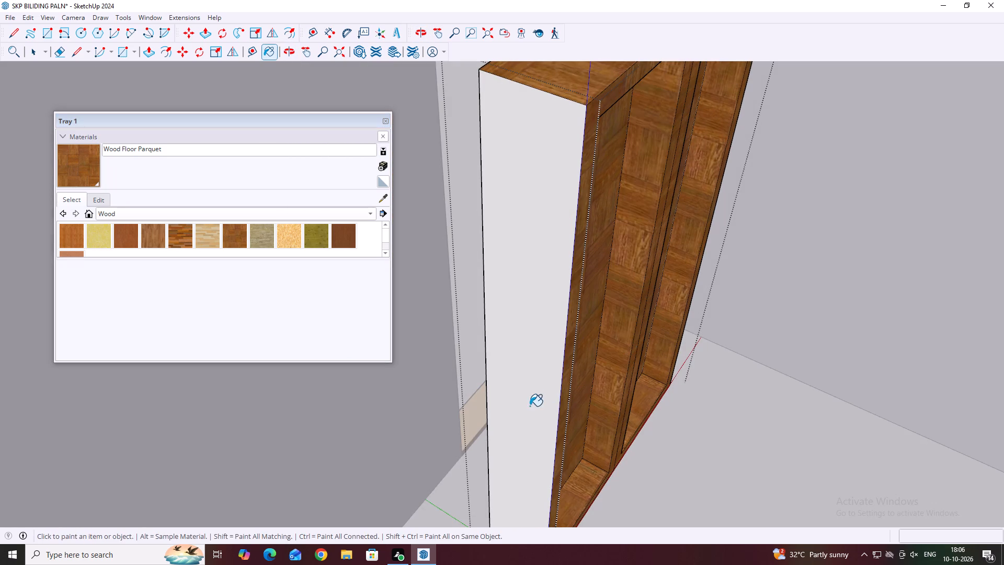
left_click(528, 398)
Paint the centre post's inner side facing the right front recess with Wood Floor Parquet.
scroll(585, 340, "down", 5)
middle_click_drag(655, 282, 496, 313)
scroll(527, 294, "down", 5)
middle_click_drag(538, 293, 503, 332)
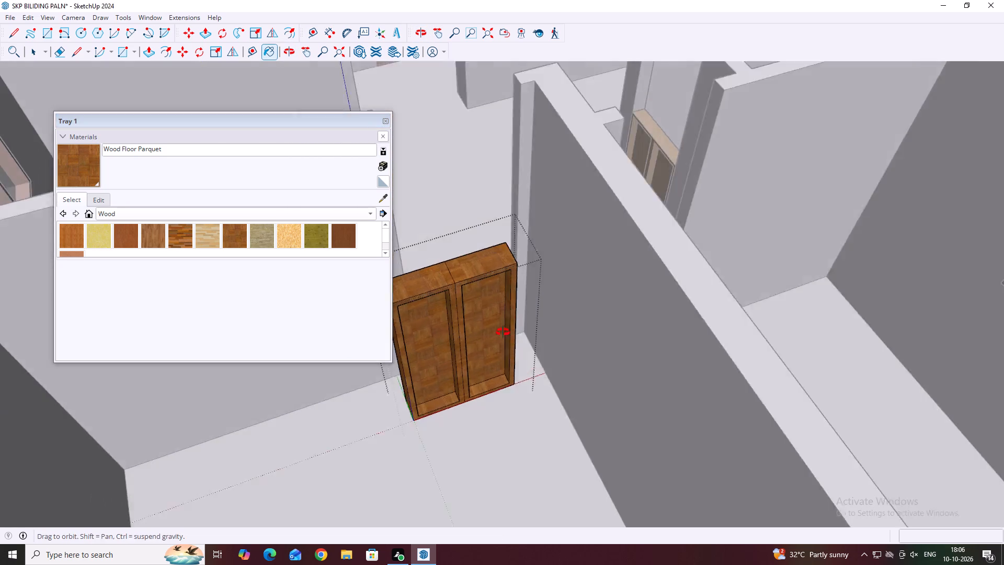
middle_click_drag(503, 332, 447, 364)
scroll(439, 369, "up", 5)
middle_click_drag(428, 376, 394, 398)
scroll(426, 388, "up", 5)
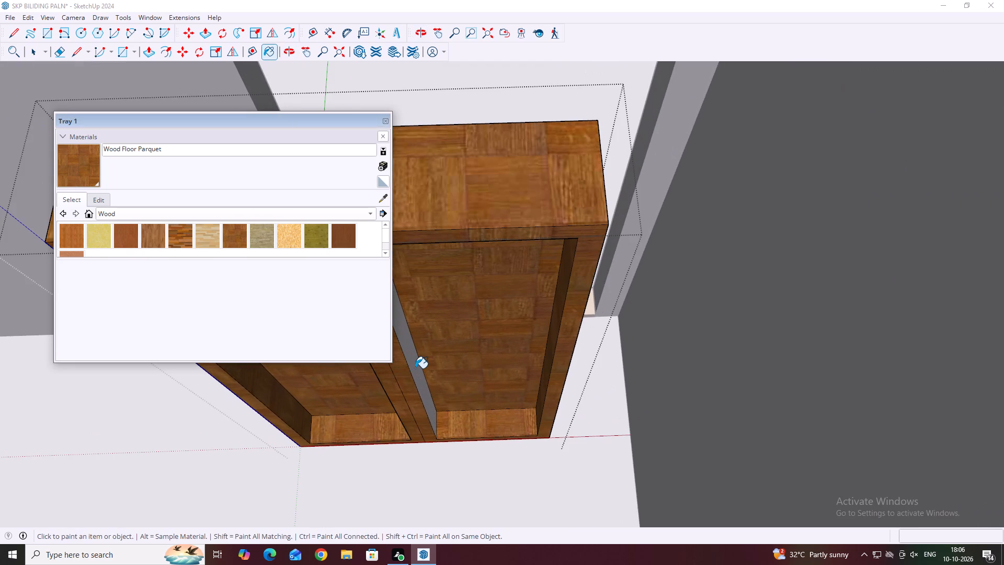
left_click(415, 369)
Close the materials tray and exit editing of the frame group.
scroll(495, 411, "down", 5)
middle_click_drag(480, 247, 541, 453)
scroll(503, 396, "down", 5)
middle_click_drag(506, 436, 504, 303)
middle_click_drag(466, 479, 468, 347)
middle_click_drag(504, 414, 497, 365)
key("space")
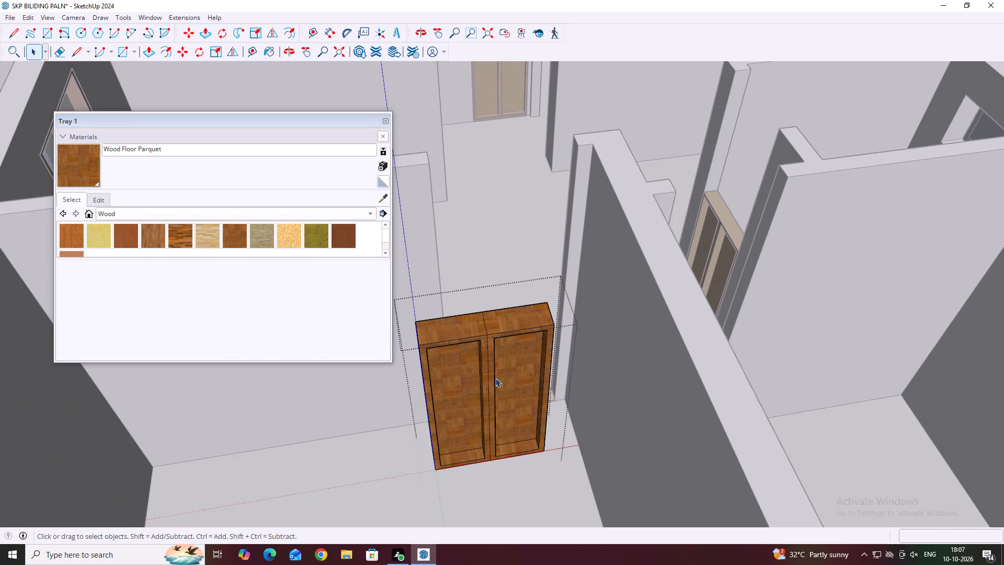
left_click(386, 122)
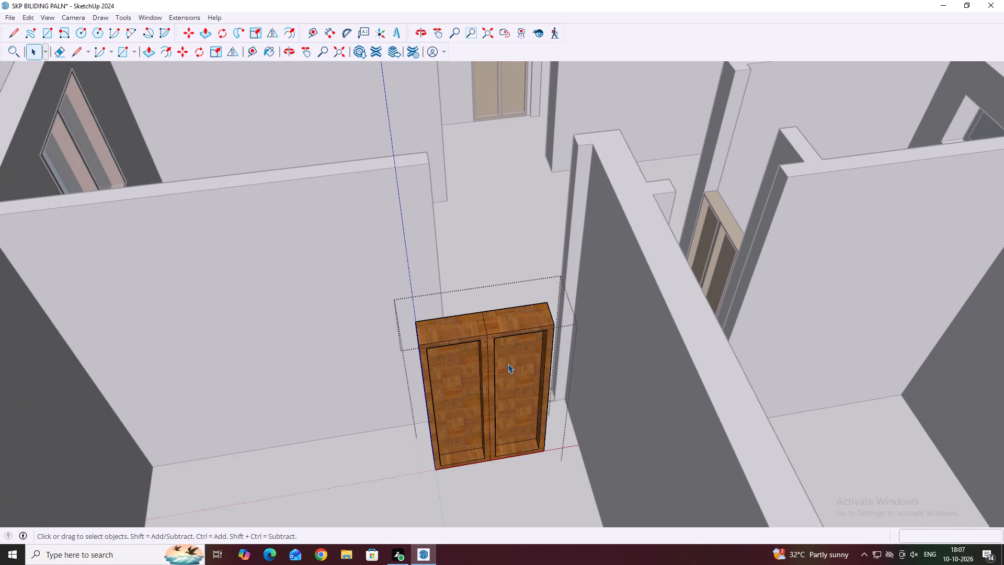
left_click(508, 363)
key("Escape")
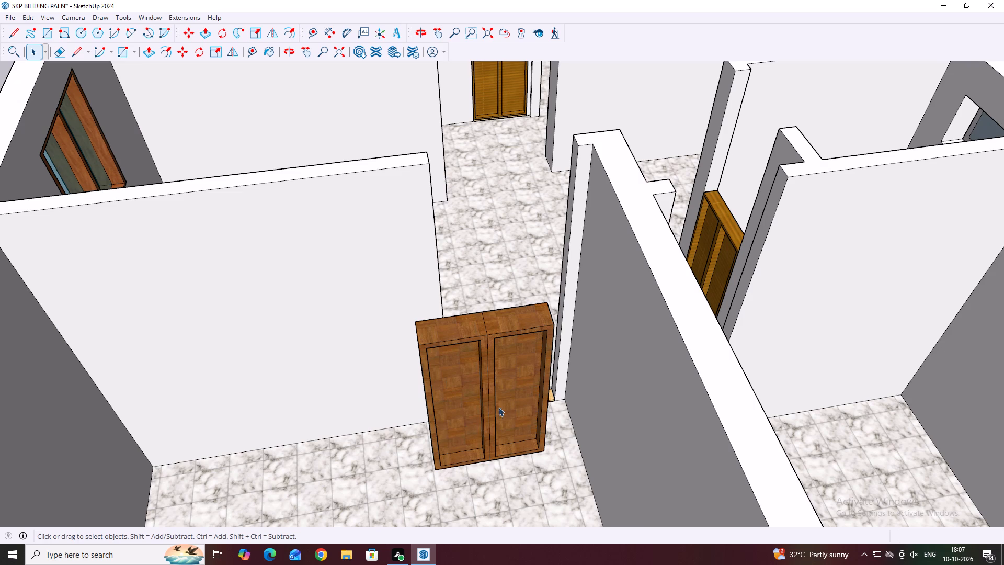
Move the frame into the doorway, placing its lower left front corner on the threshold's bottom left corner.
left_click(550, 394)
middle_click_drag(448, 421, 486, 323)
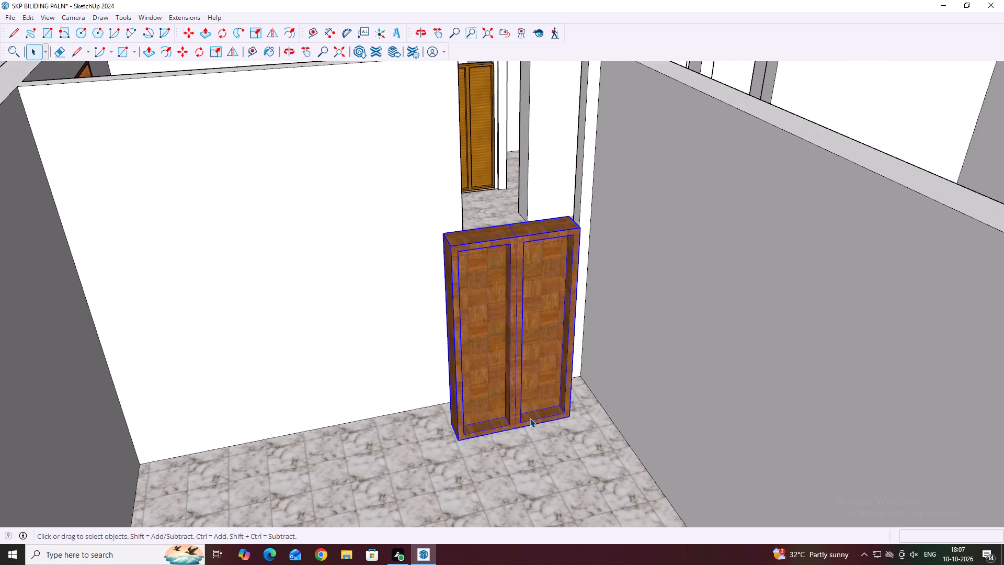
key("m")
scroll(466, 448, "up", 3)
left_click(458, 439)
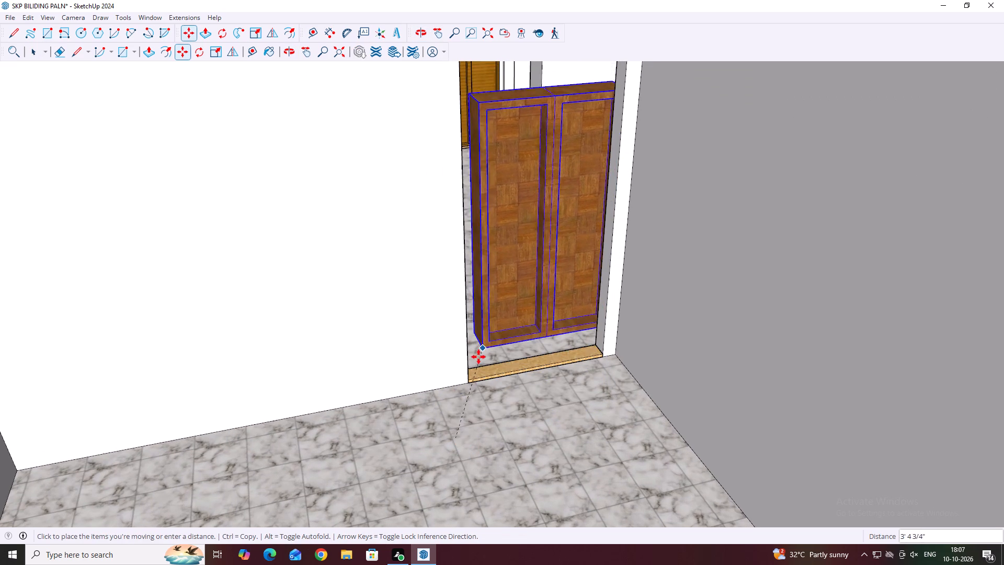
scroll(477, 360, "up", 3)
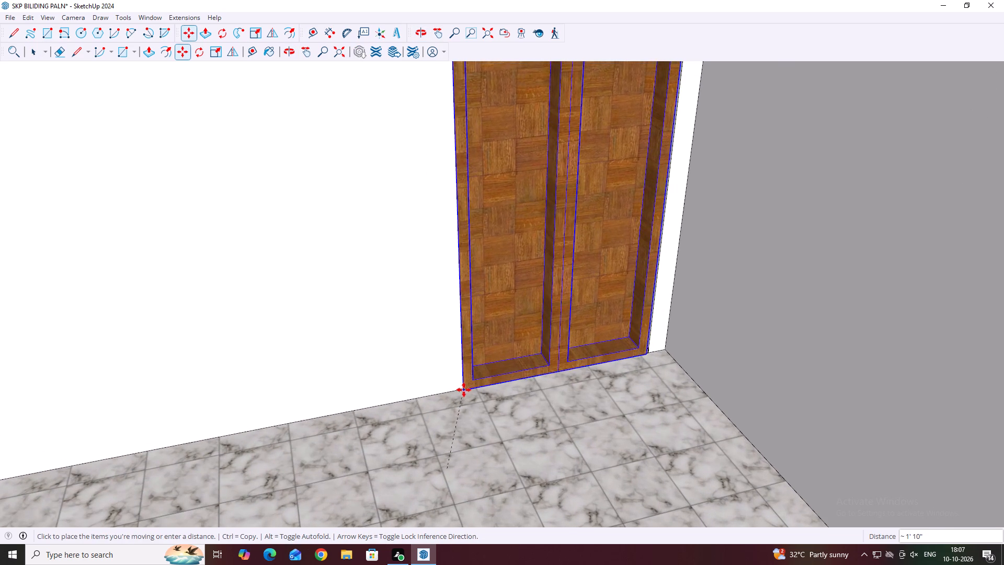
scroll(467, 385, "up", 4)
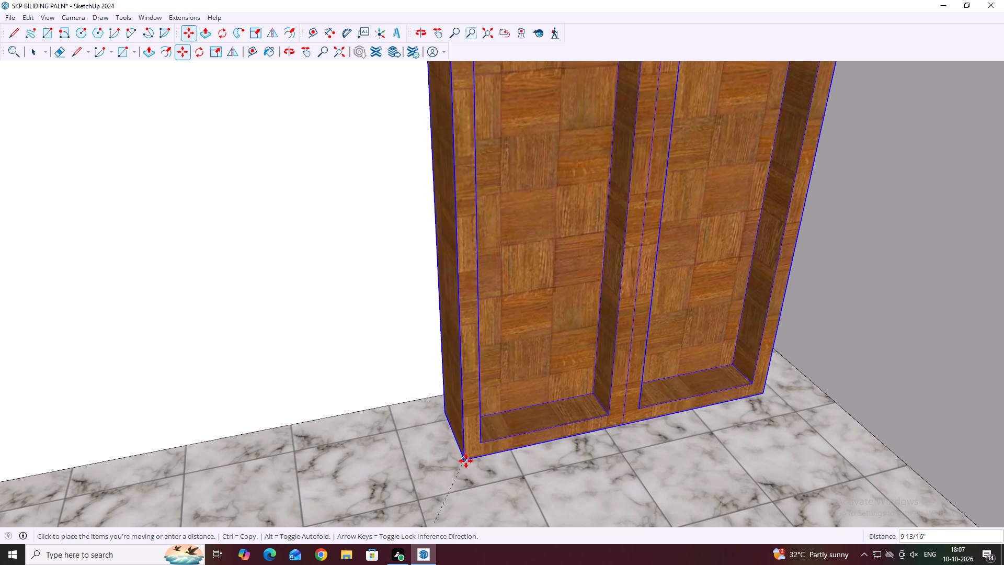
left_click(471, 465)
scroll(473, 467, "up", 3)
left_click(471, 466)
scroll(476, 406, "down", 6)
scroll(477, 360, "up", 2)
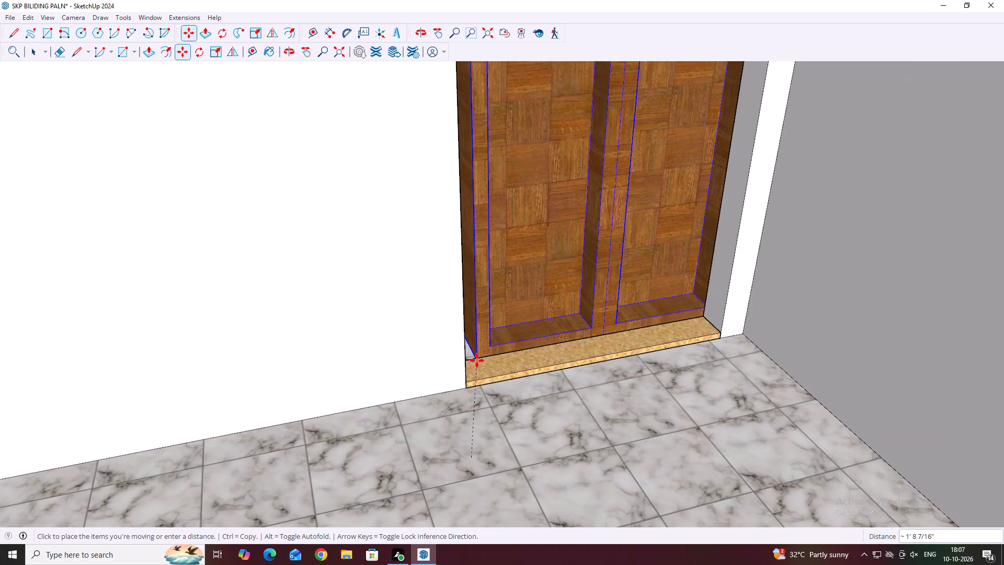
scroll(464, 380, "up", 2)
left_click(469, 387)
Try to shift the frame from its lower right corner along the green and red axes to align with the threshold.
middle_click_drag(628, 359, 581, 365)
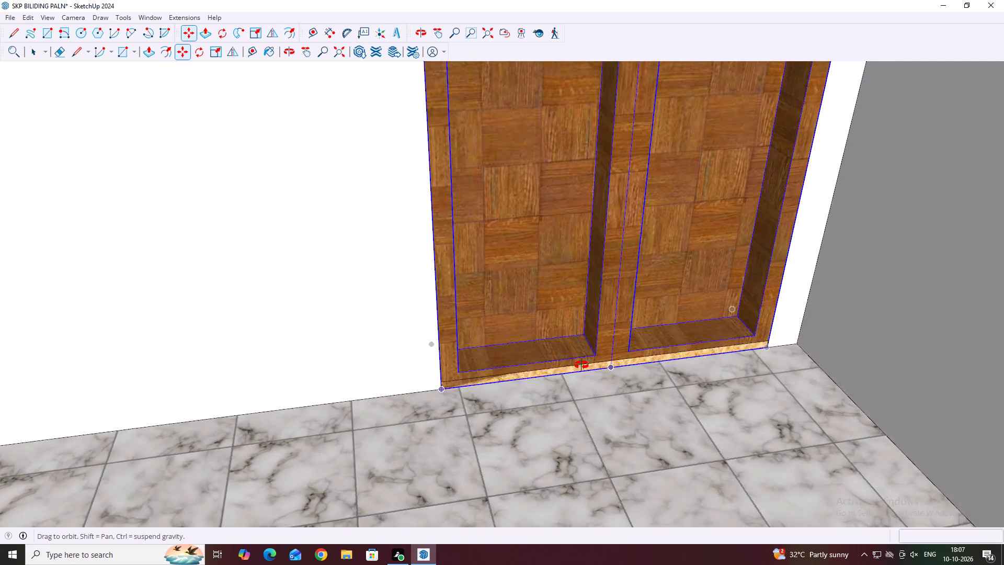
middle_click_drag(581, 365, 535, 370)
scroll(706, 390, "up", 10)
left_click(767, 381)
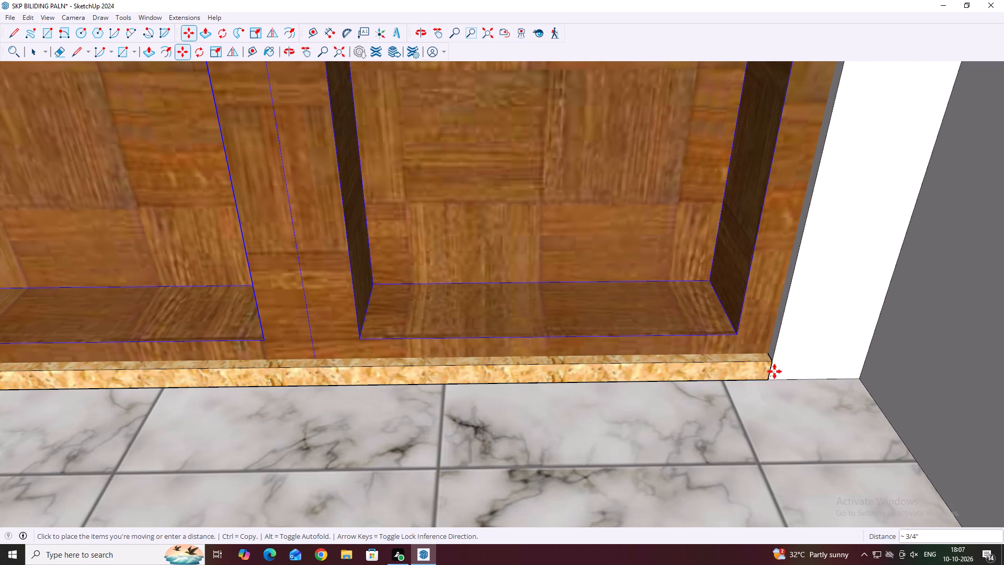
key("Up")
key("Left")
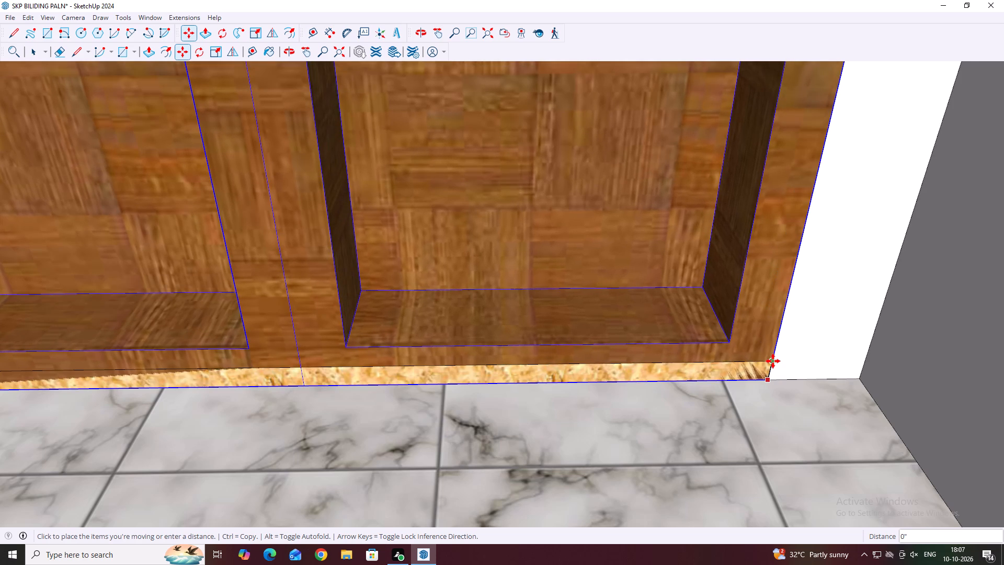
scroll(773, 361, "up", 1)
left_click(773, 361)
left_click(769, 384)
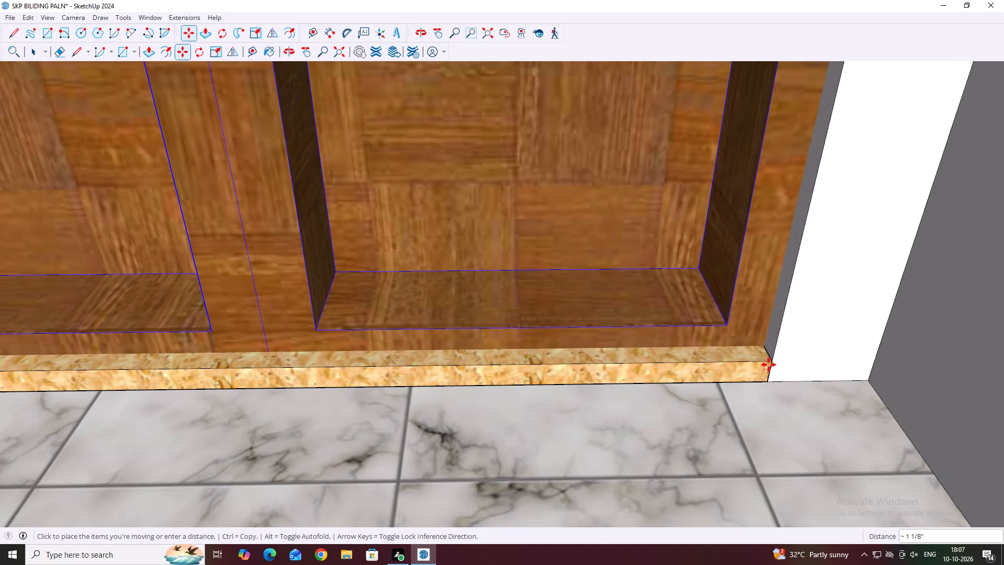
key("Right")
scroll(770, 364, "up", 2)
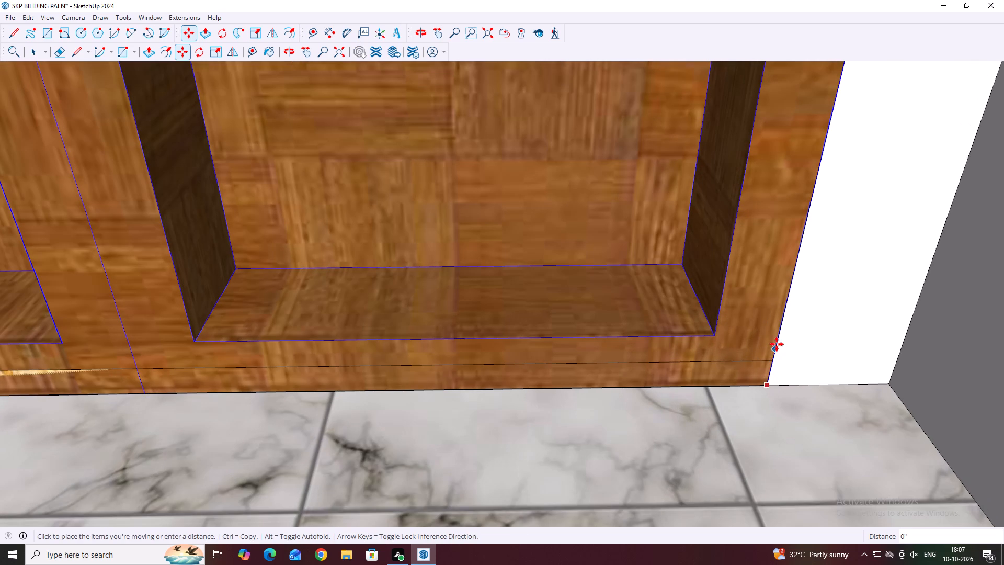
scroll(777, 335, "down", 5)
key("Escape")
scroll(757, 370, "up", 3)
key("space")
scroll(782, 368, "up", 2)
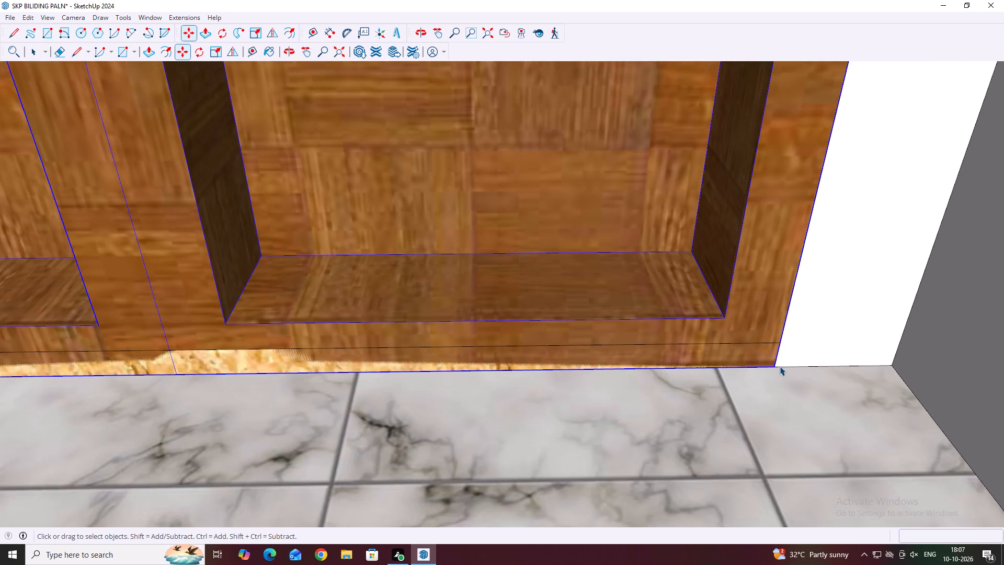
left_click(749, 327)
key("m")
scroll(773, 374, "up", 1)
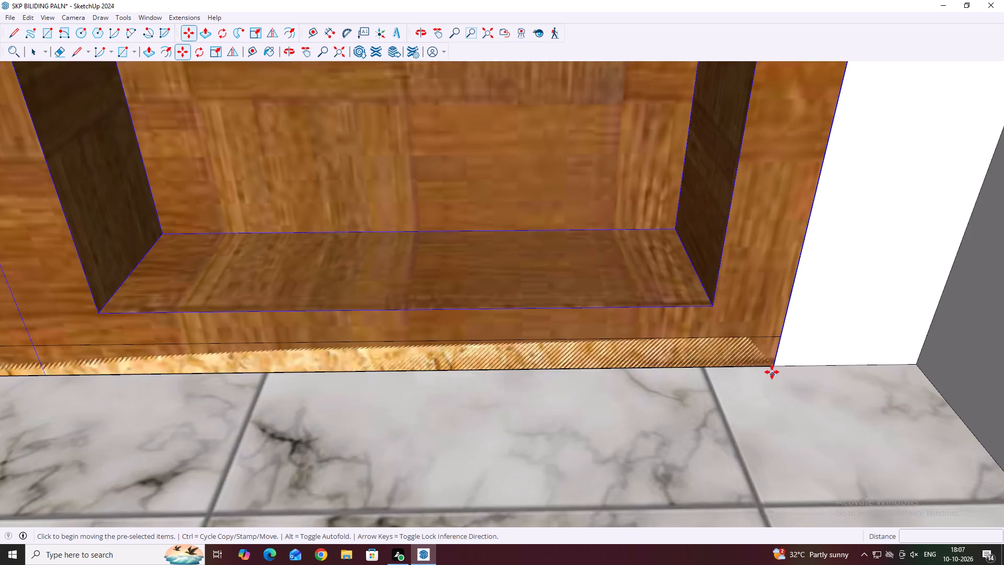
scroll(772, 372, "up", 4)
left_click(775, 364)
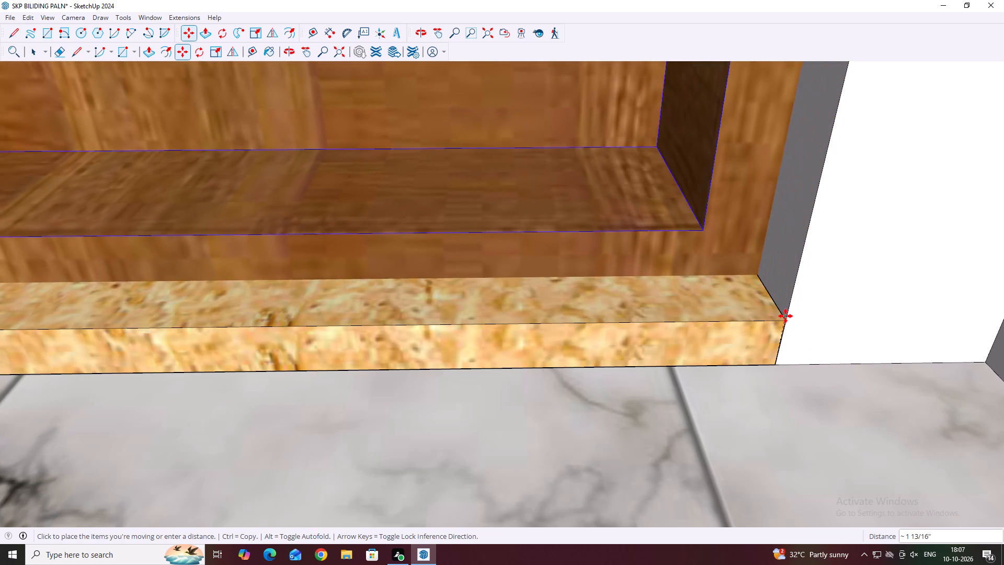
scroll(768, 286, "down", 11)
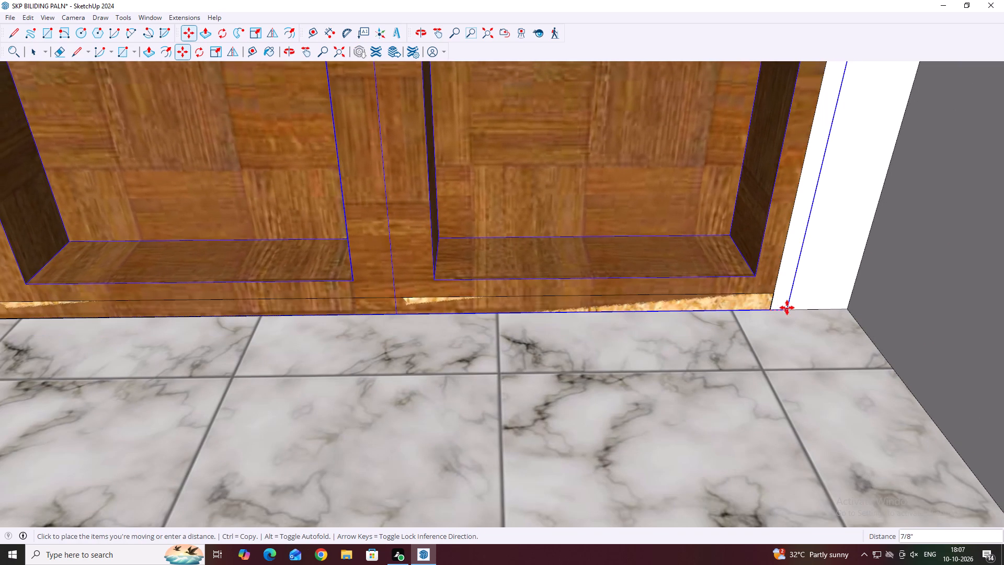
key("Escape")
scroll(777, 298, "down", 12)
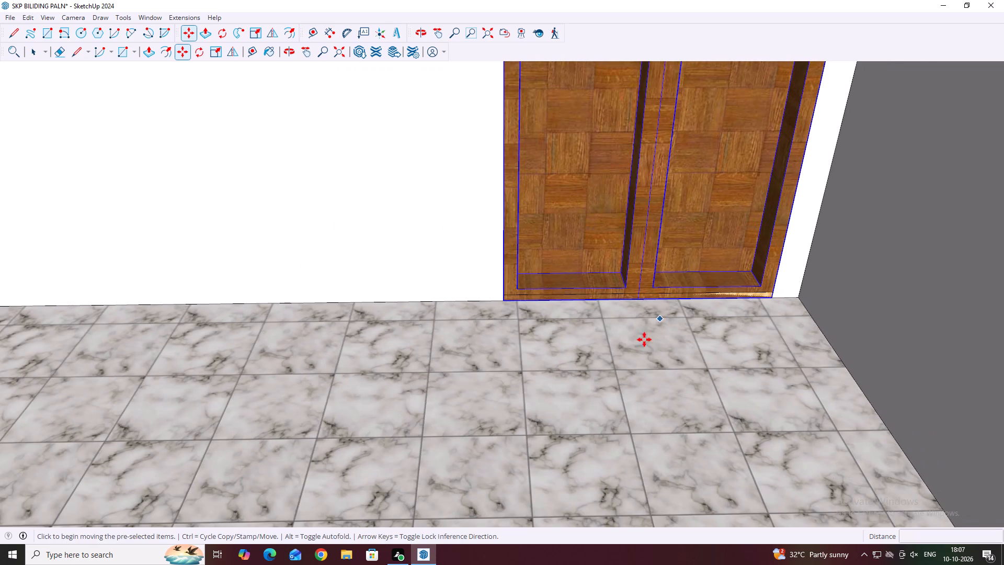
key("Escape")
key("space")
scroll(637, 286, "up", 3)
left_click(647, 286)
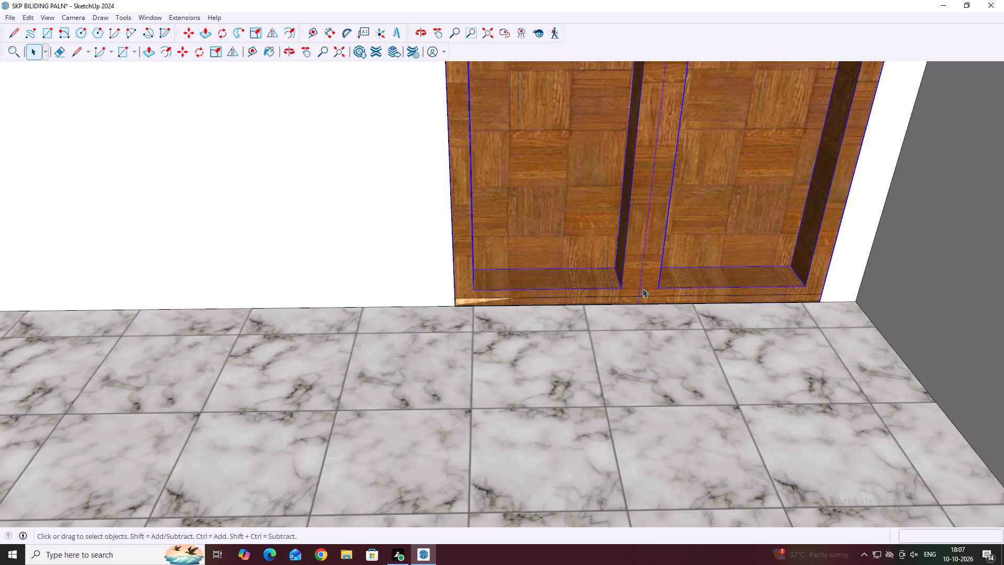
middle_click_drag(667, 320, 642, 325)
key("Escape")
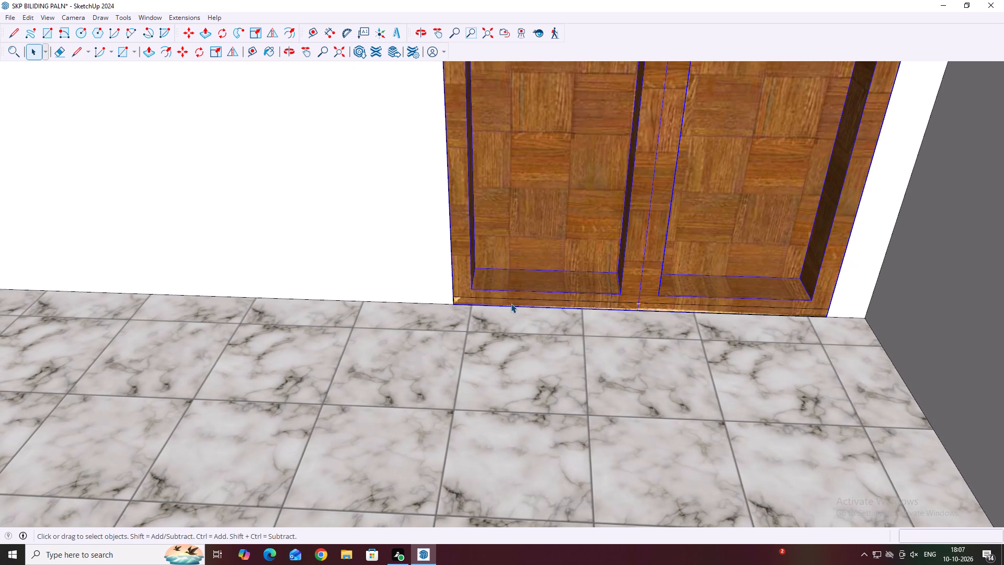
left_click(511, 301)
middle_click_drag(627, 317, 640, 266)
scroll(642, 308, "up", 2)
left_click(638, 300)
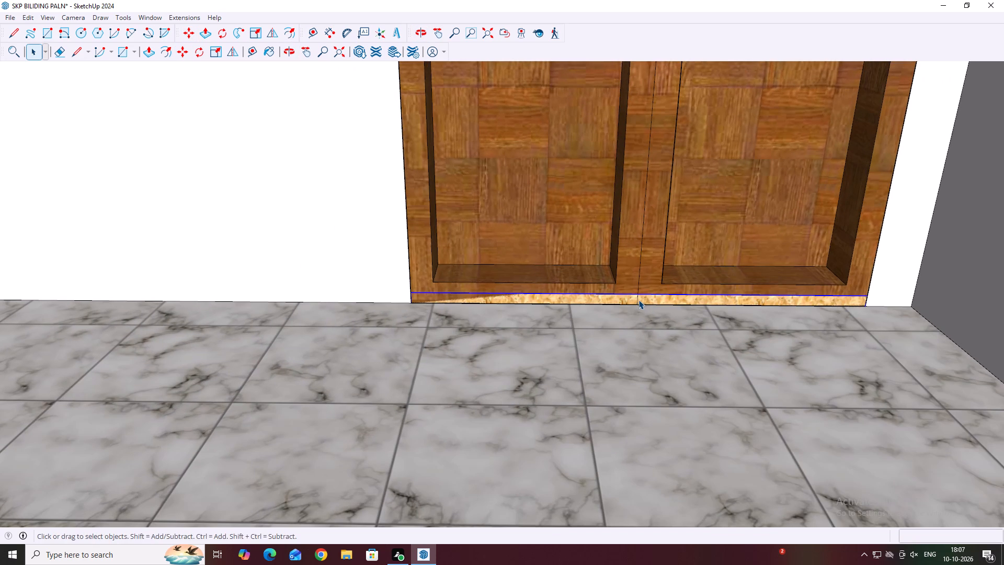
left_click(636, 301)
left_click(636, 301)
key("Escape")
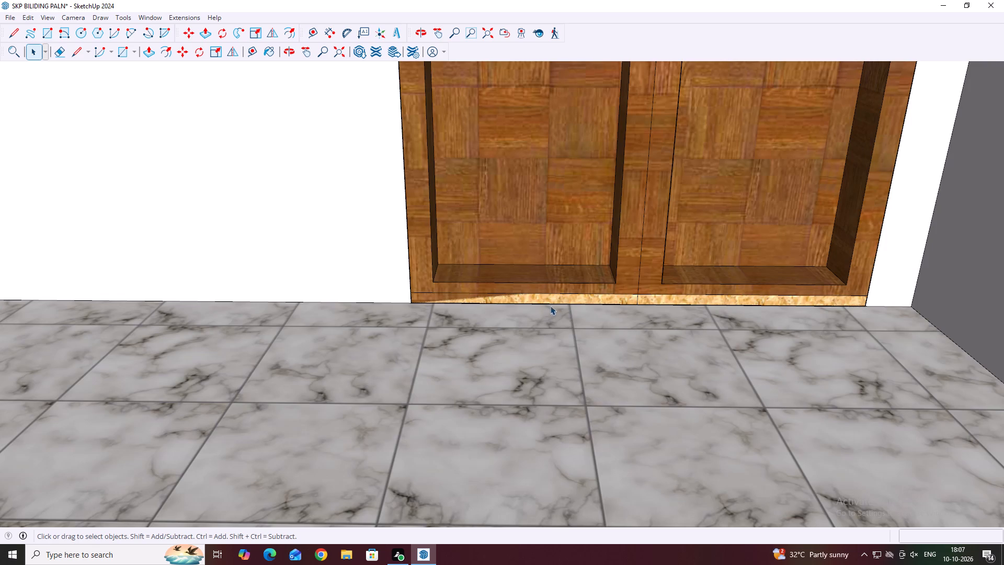
Move the frame from its lower left front corner slightly back into the doorway, behind the threshold's front face.
left_click(556, 303)
left_click(563, 299)
left_click(562, 288)
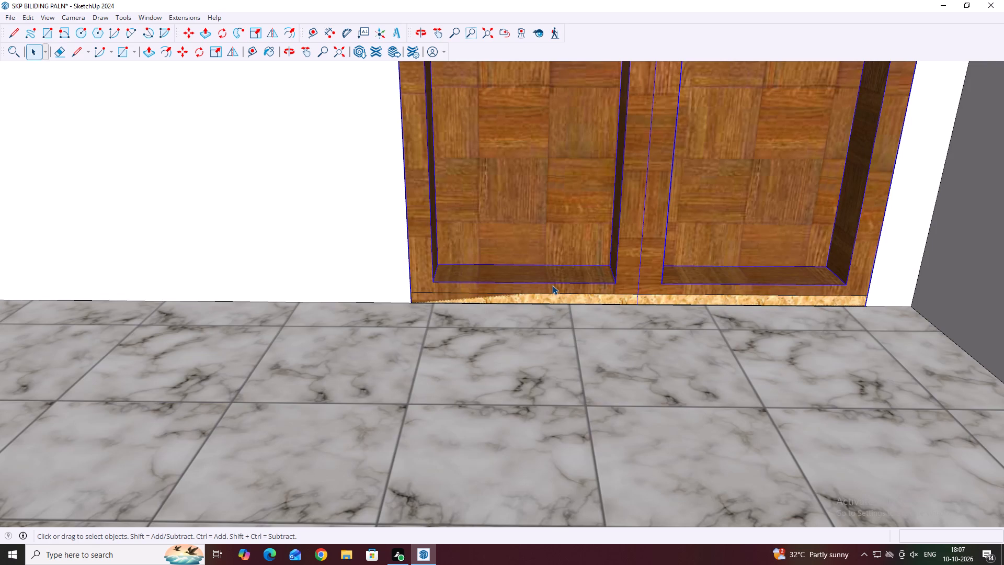
middle_click_drag(573, 298, 688, 299)
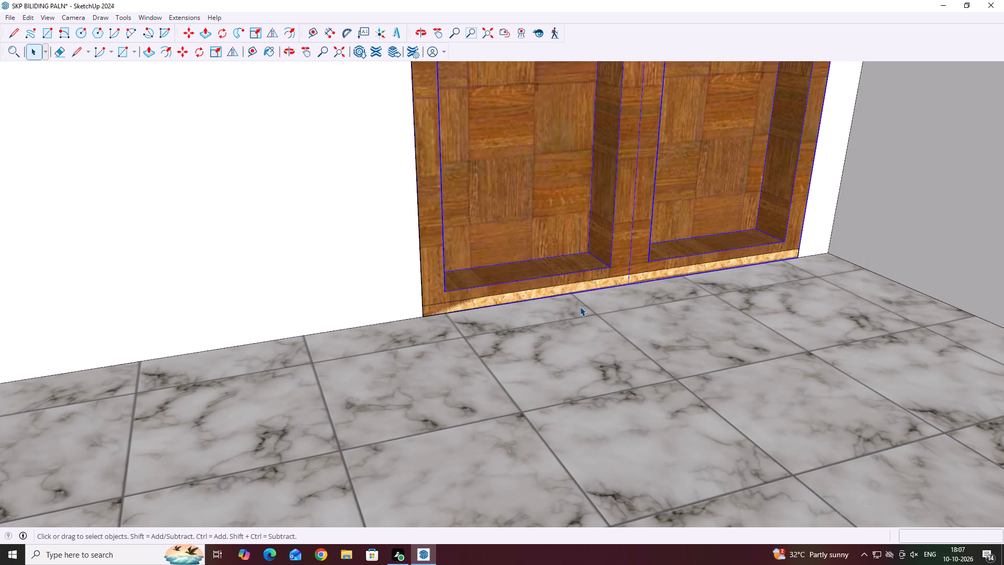
key("m")
scroll(439, 312, "up", 10)
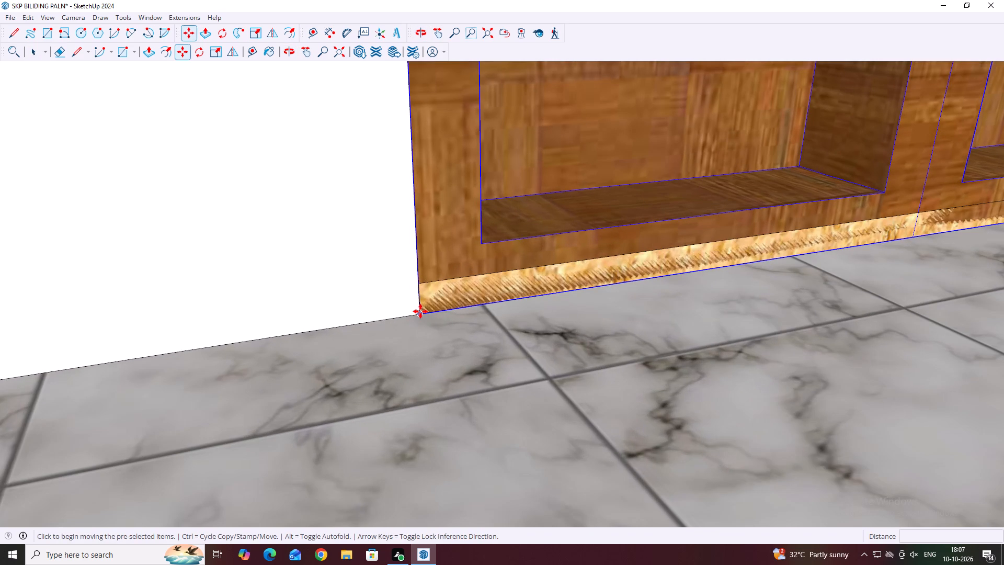
scroll(431, 313, "up", 1)
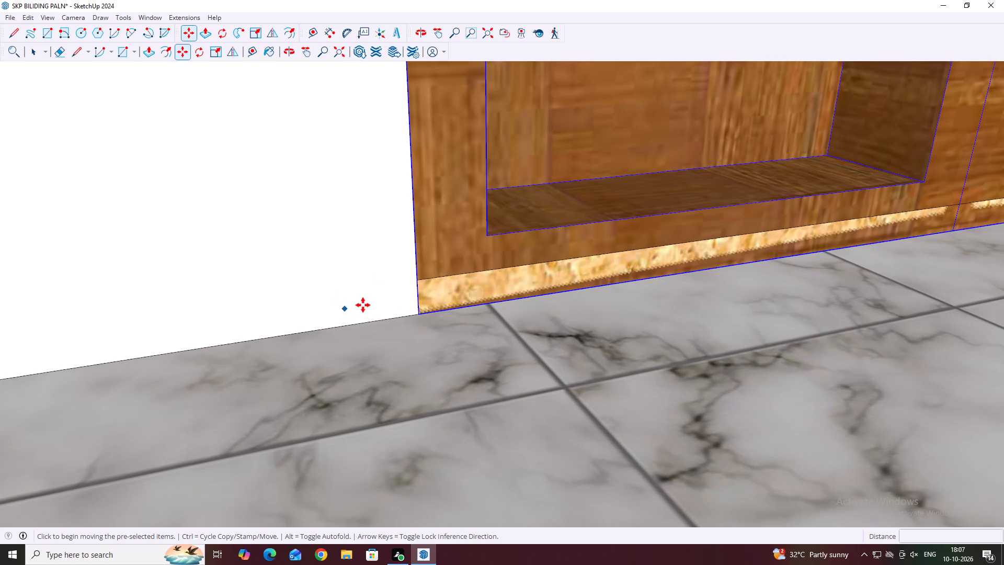
scroll(412, 305, "up", 5)
left_click(421, 317)
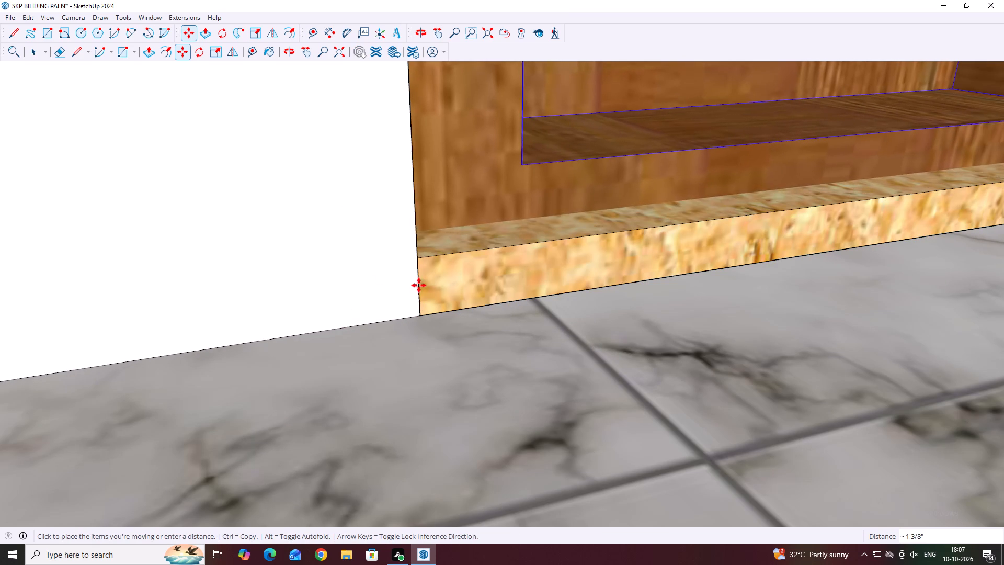
key("Up")
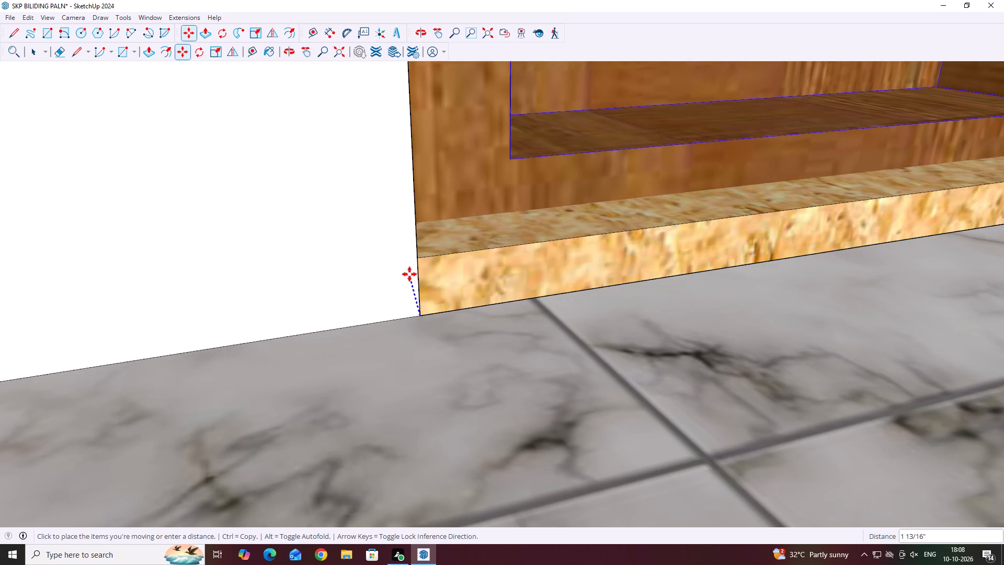
key("Left")
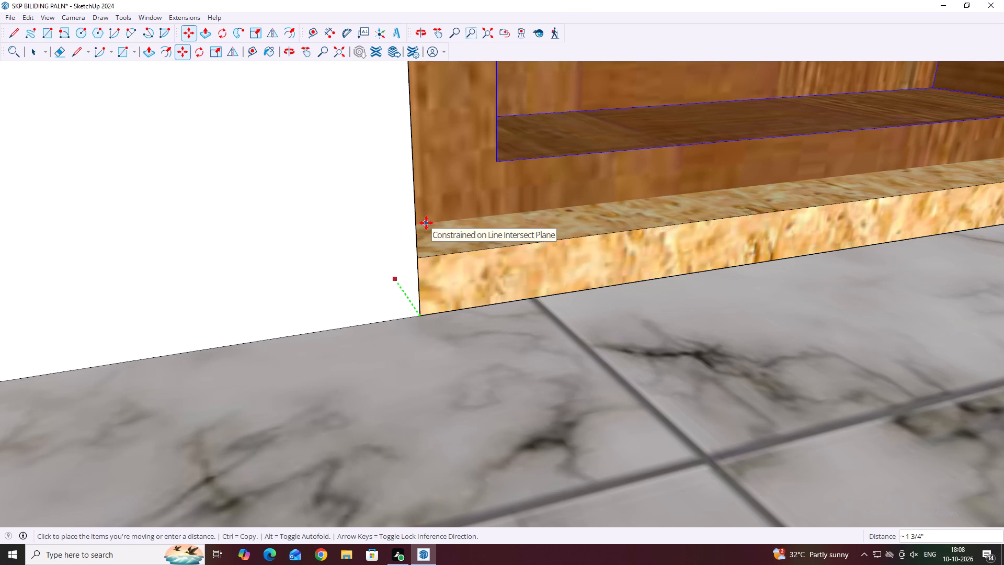
key("Left")
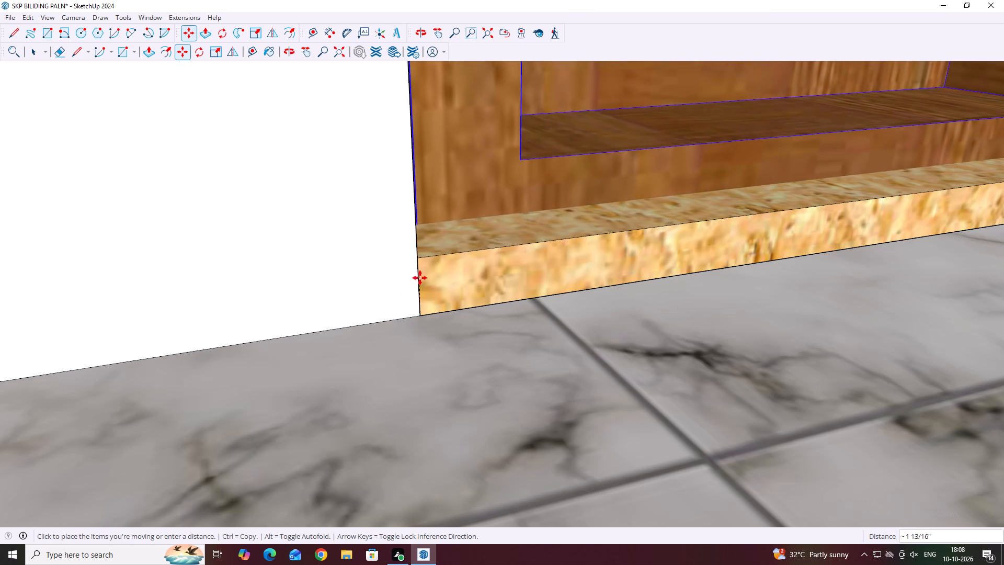
scroll(422, 308, "down", 3)
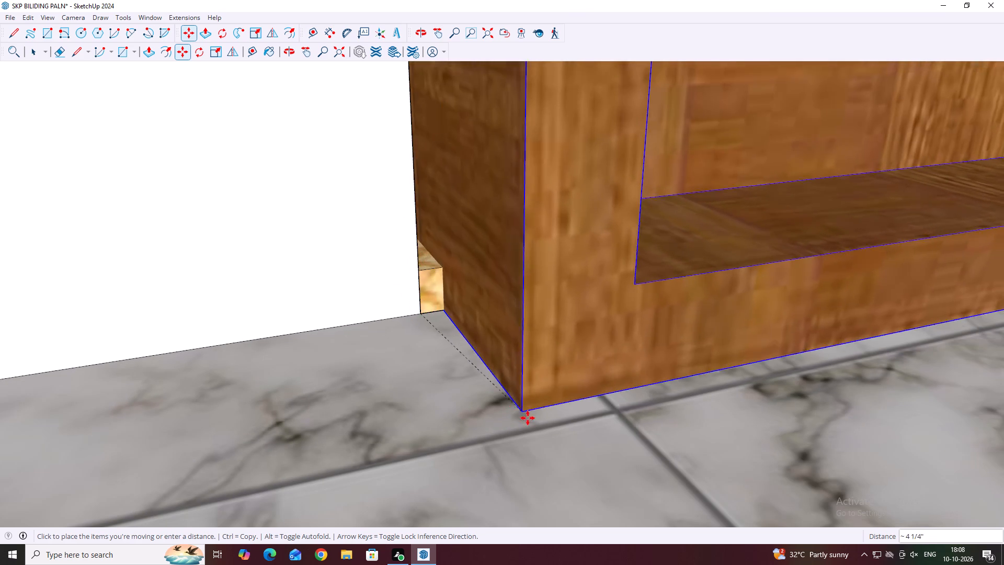
scroll(529, 423, "down", 15)
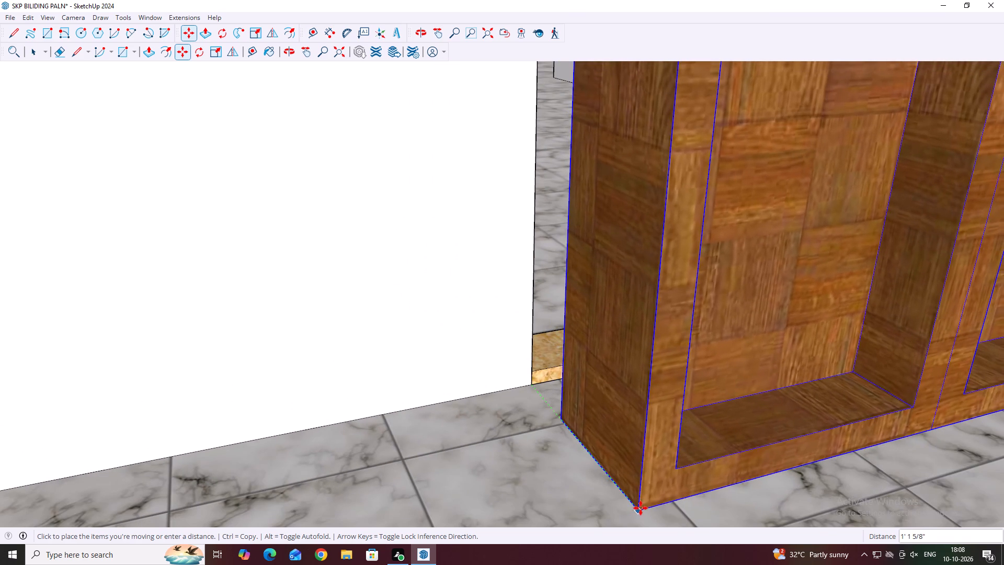
scroll(640, 507, "down", 3)
scroll(554, 393, "up", 2)
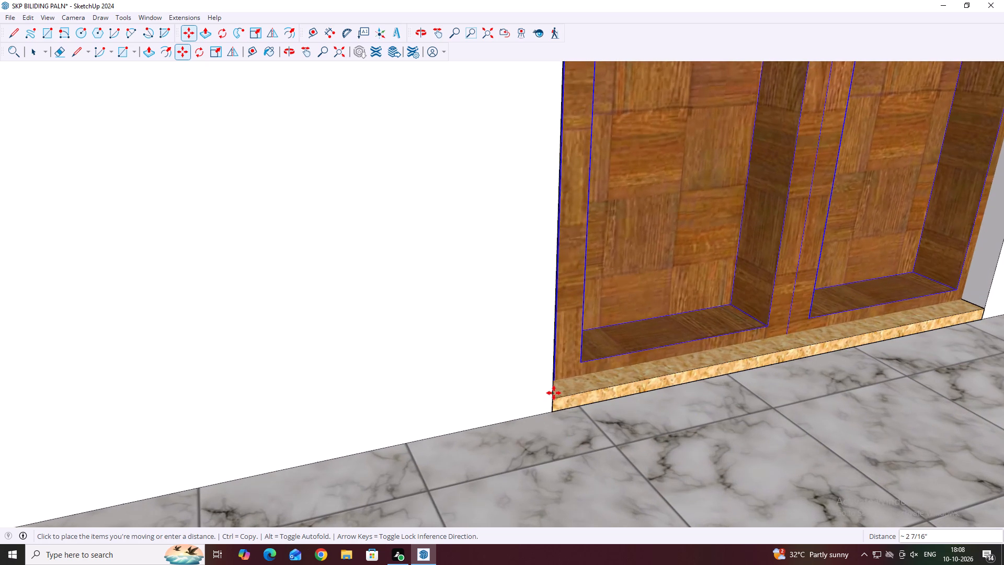
left_click(553, 403)
Move the frame's left front edge onto the threshold's top left front corner.
middle_click_drag(612, 376, 576, 369)
scroll(539, 393, "up", 20)
scroll(539, 393, "up", 1)
middle_click_drag(511, 395, 478, 376)
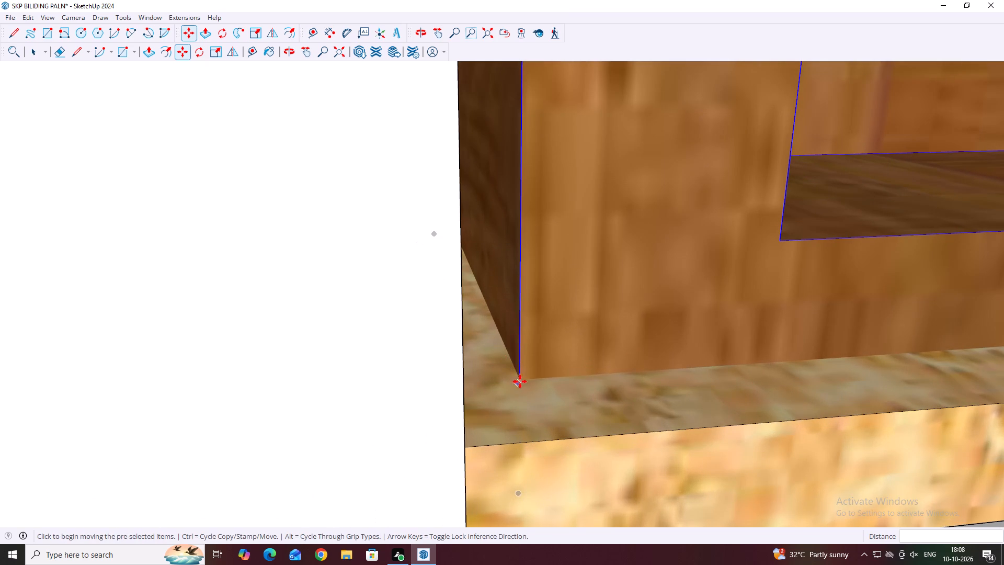
left_click(521, 380)
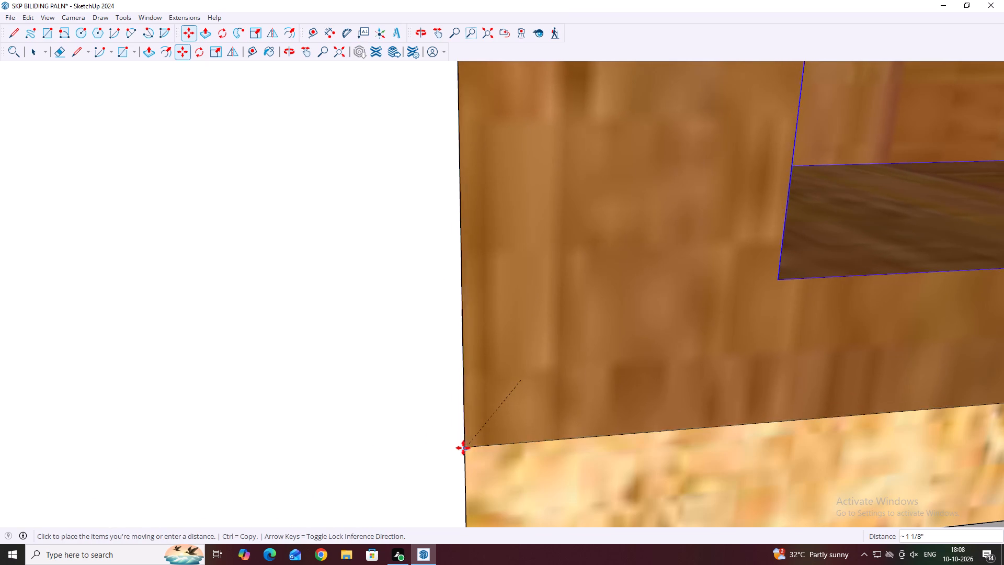
left_click(466, 443)
Shift the frame about 1/16" so its right front edge meets the threshold's top right front corner.
scroll(511, 392, "down", 5)
middle_click_drag(783, 432, 726, 405)
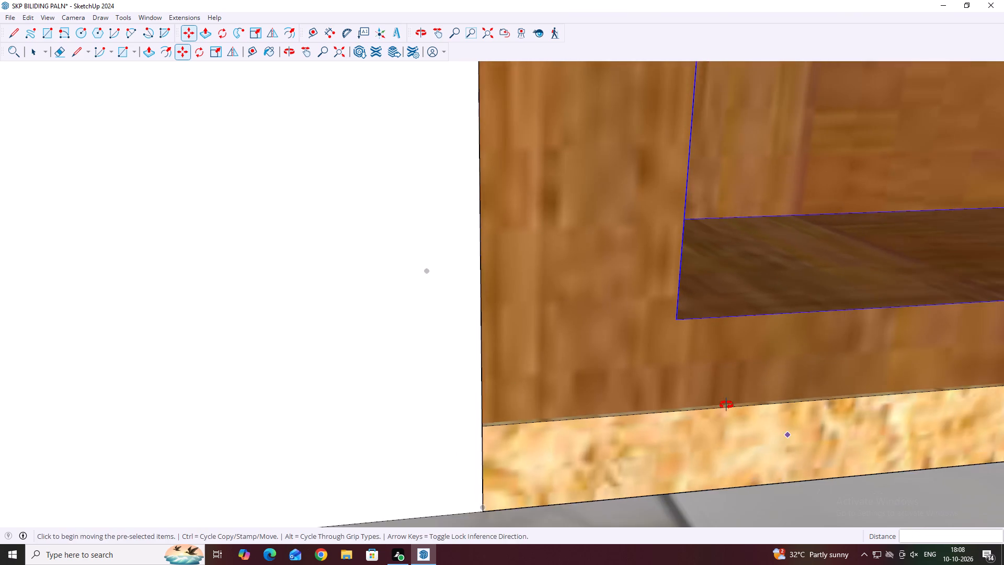
middle_click_drag(726, 405, 609, 352)
scroll(607, 351, "down", 20)
scroll(607, 351, "down", 10)
middle_click(583, 284)
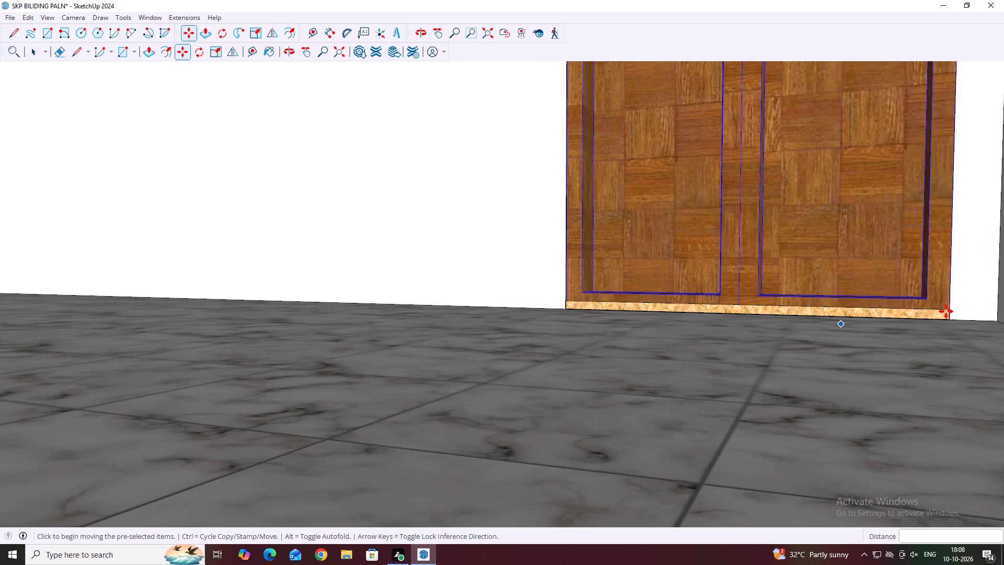
middle_click_drag(943, 292, 909, 341)
scroll(933, 349, "up", 16)
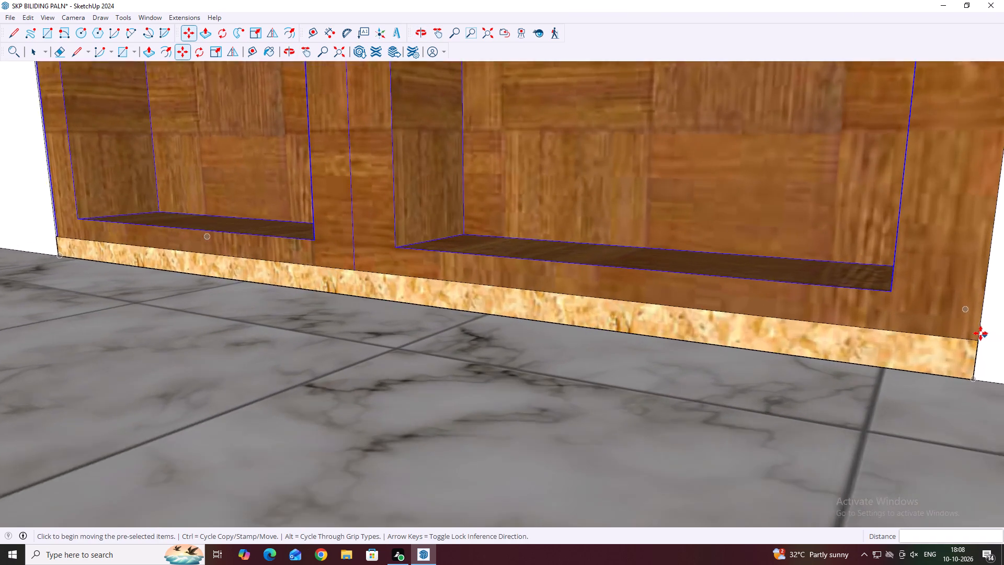
scroll(980, 333, "up", 13)
middle_click_drag(979, 339, 883, 346)
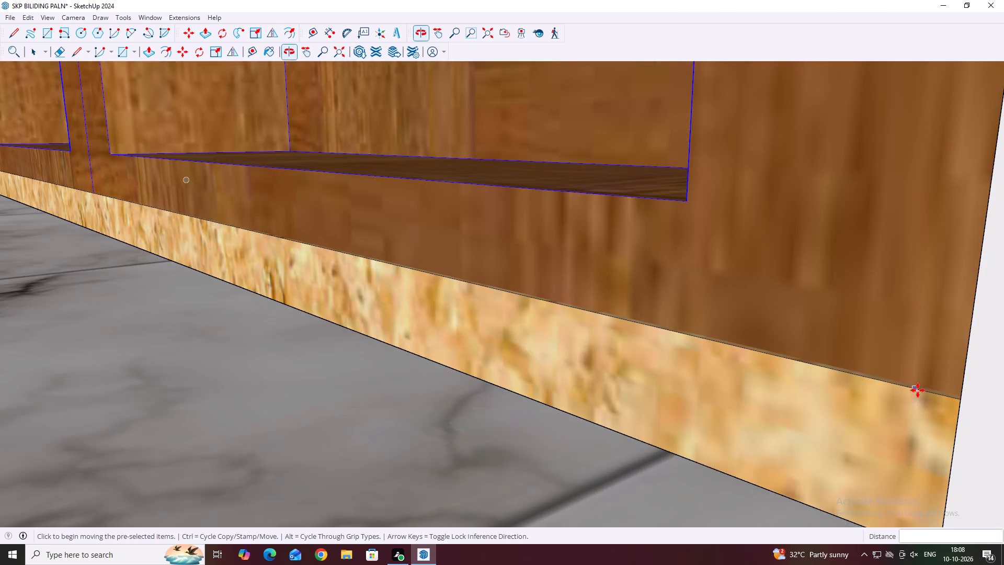
scroll(919, 390, "up", 20)
scroll(919, 390, "up", 1)
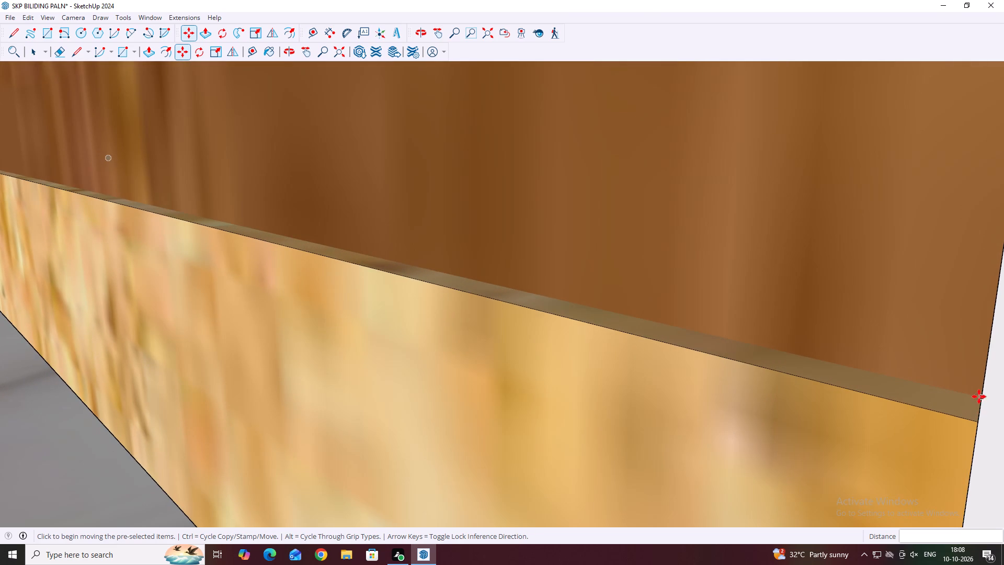
left_click(980, 394)
left_click(978, 421)
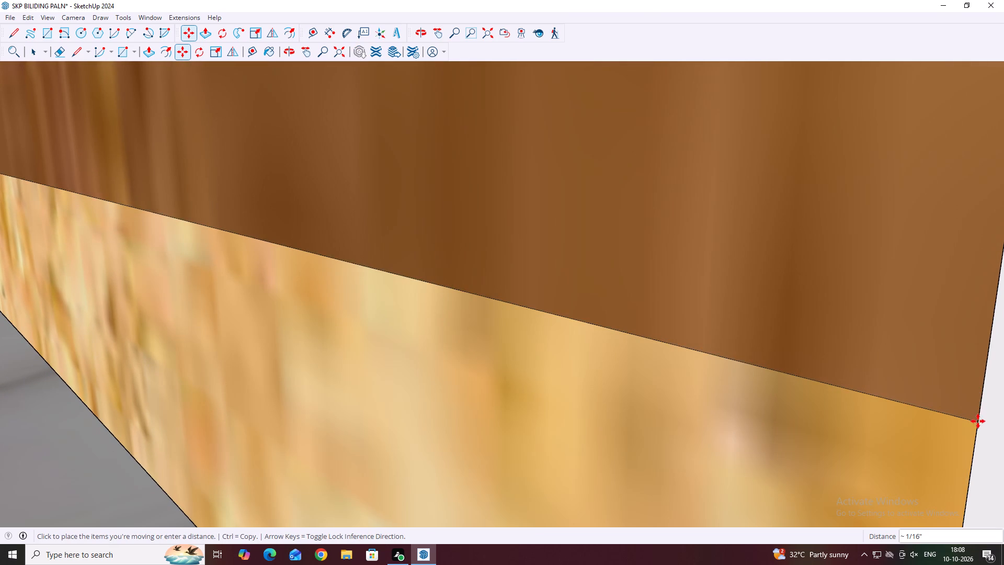
Nudge the frame's left front edge onto the threshold's top left front corner again and deselect the frame.
scroll(889, 401, "down", 20)
scroll(889, 401, "down", 5)
middle_click_drag(562, 283, 675, 288)
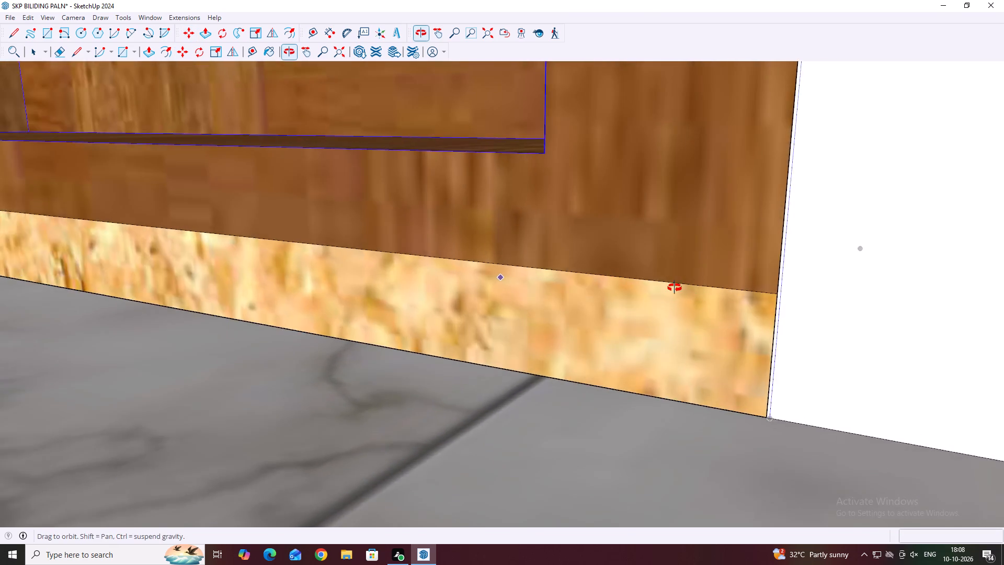
middle_click_drag(675, 288, 755, 302)
scroll(764, 304, "down", 18)
middle_click(744, 239)
scroll(741, 287, "up", 11)
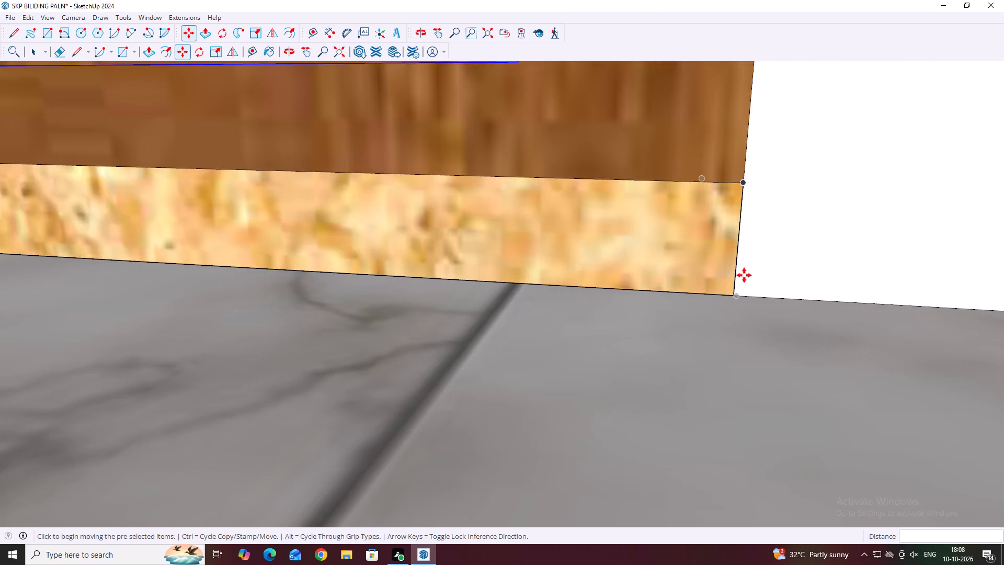
scroll(744, 275, "up", 6)
middle_click_drag(774, 309, 837, 403)
scroll(824, 381, "down", 20)
scroll(824, 381, "down", 9)
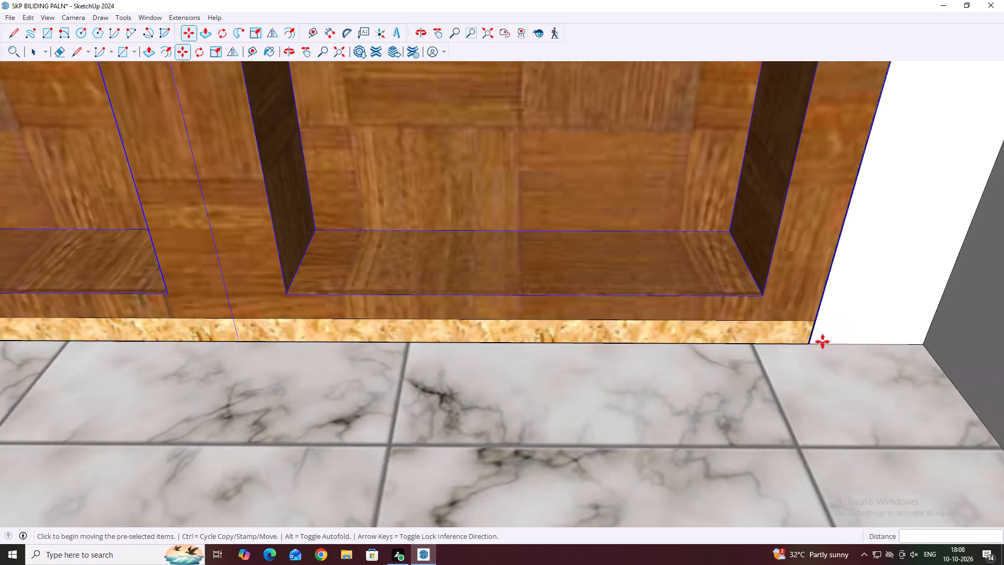
scroll(823, 342, "down", 2)
middle_click_drag(273, 303, 451, 301)
scroll(631, 286, "down", 11)
scroll(443, 361, "up", 2)
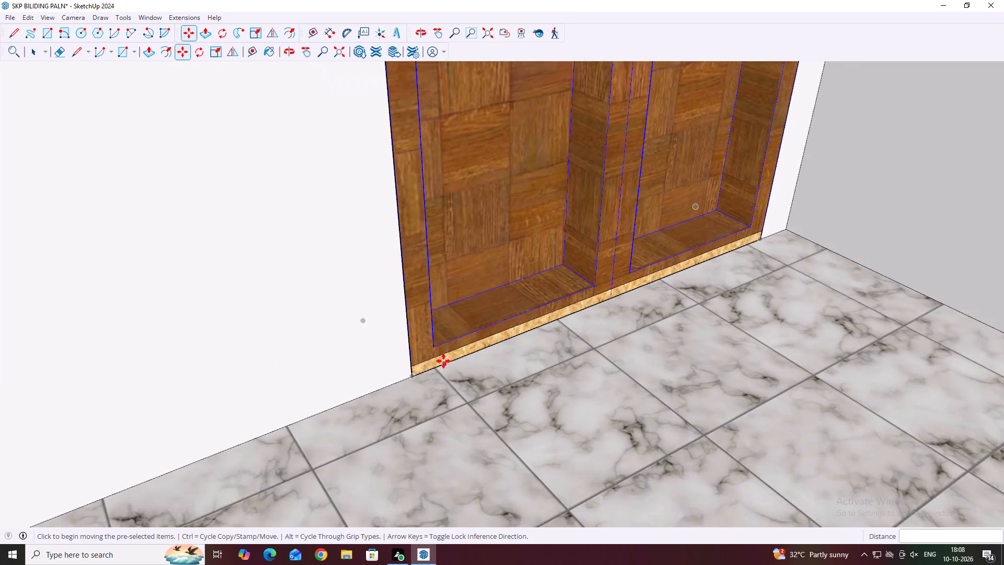
scroll(443, 361, "up", 20)
scroll(443, 361, "up", 9)
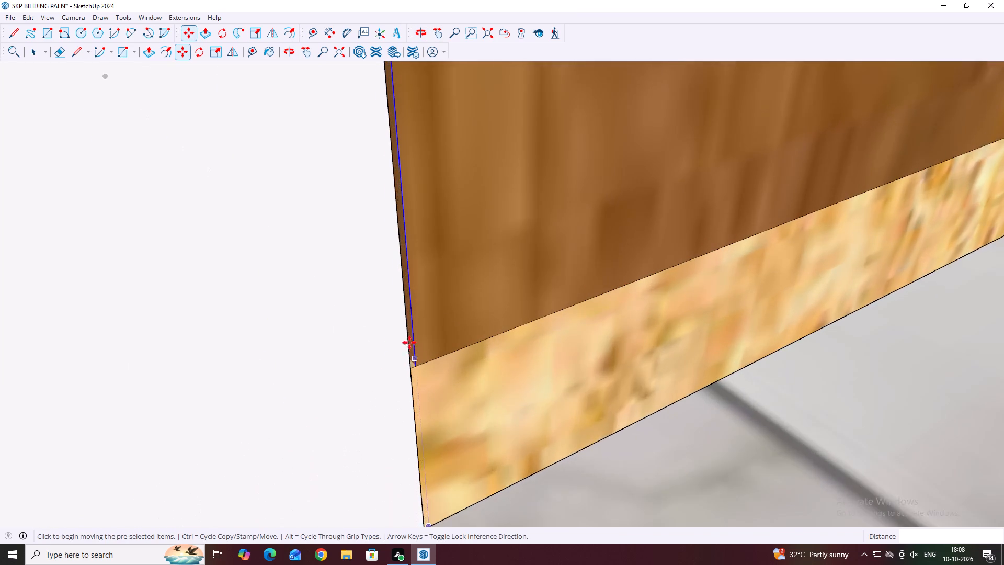
scroll(409, 343, "up", 4)
left_click(416, 371)
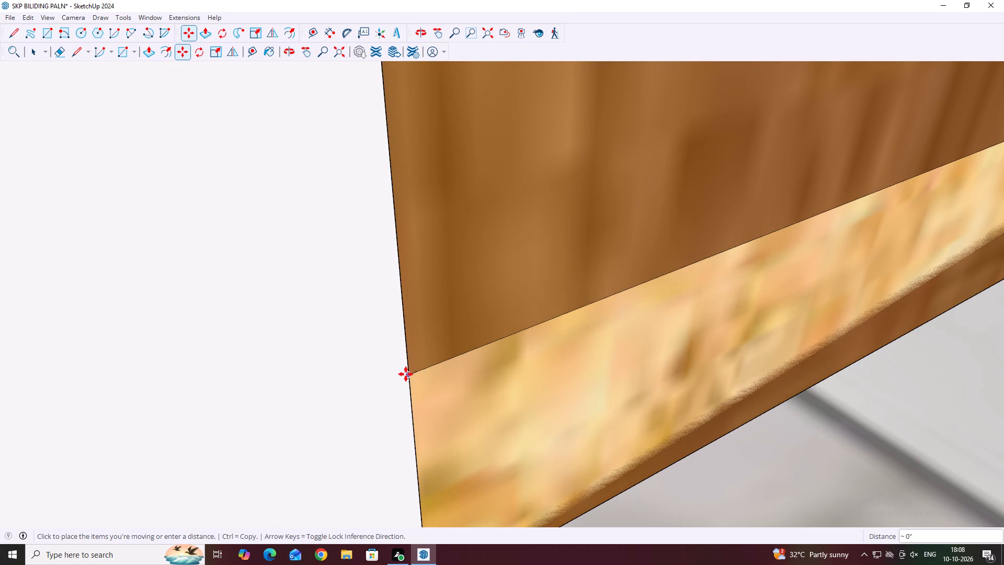
left_click(408, 371)
key("Escape")
scroll(443, 349, "down", 6)
key("space")
left_click_drag(746, 485, 725, 465)
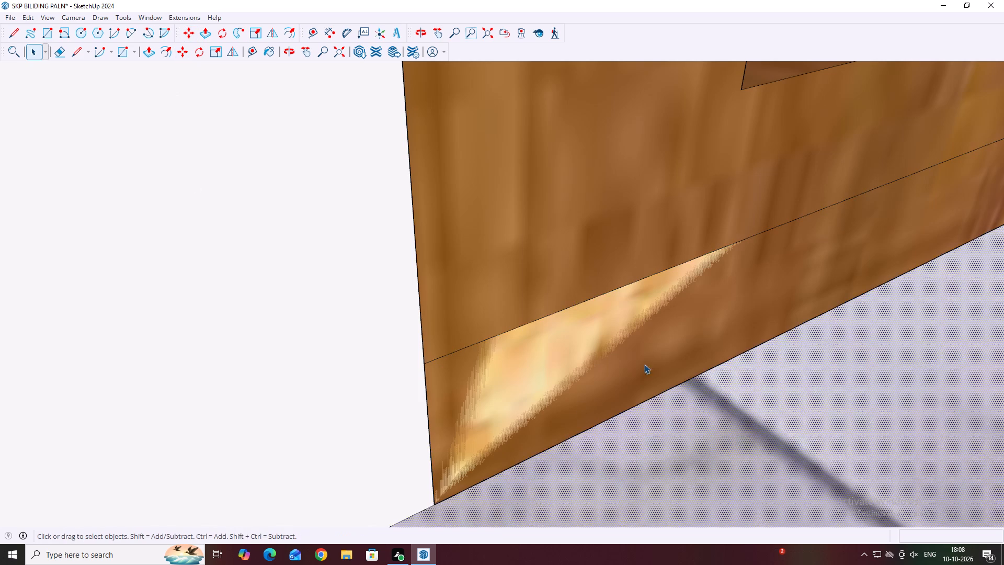
Inspect the fit of the parquet frame in the doorway from the room, from above and from the opposite side of the wall.
scroll(640, 349, "down", 12)
middle_click_drag(813, 360, 632, 295)
left_click(614, 298)
scroll(539, 301, "down", 6)
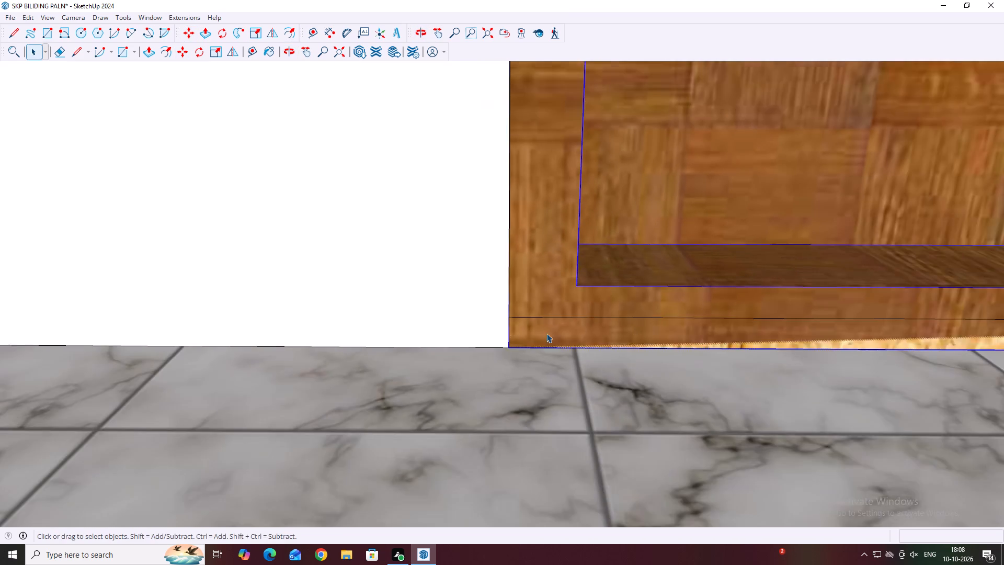
middle_click_drag(736, 346, 512, 235)
scroll(514, 246, "down", 15)
middle_click_drag(517, 267, 510, 331)
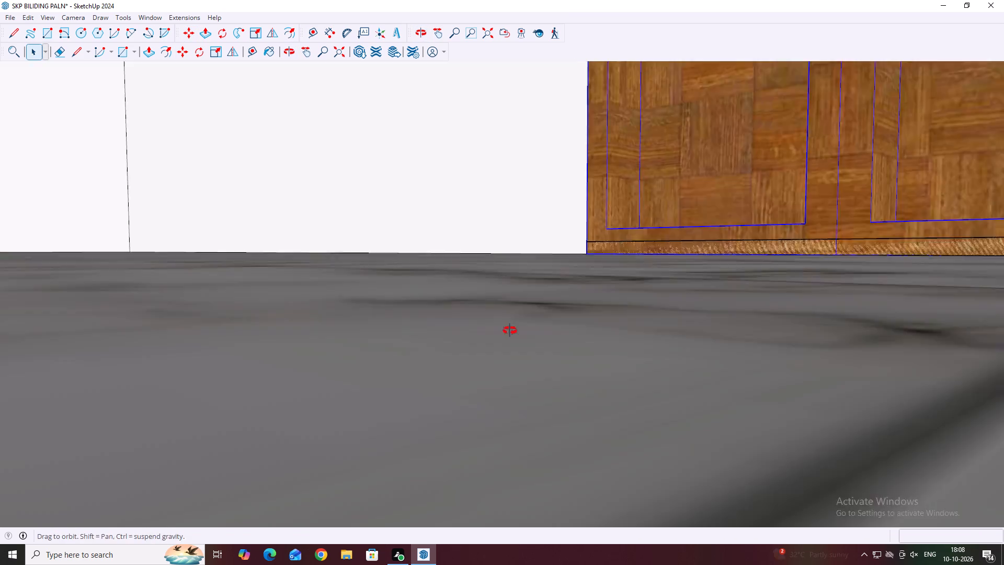
middle_click_drag(510, 331, 512, 336)
scroll(510, 331, "down", 7)
middle_click_drag(611, 242, 848, 345)
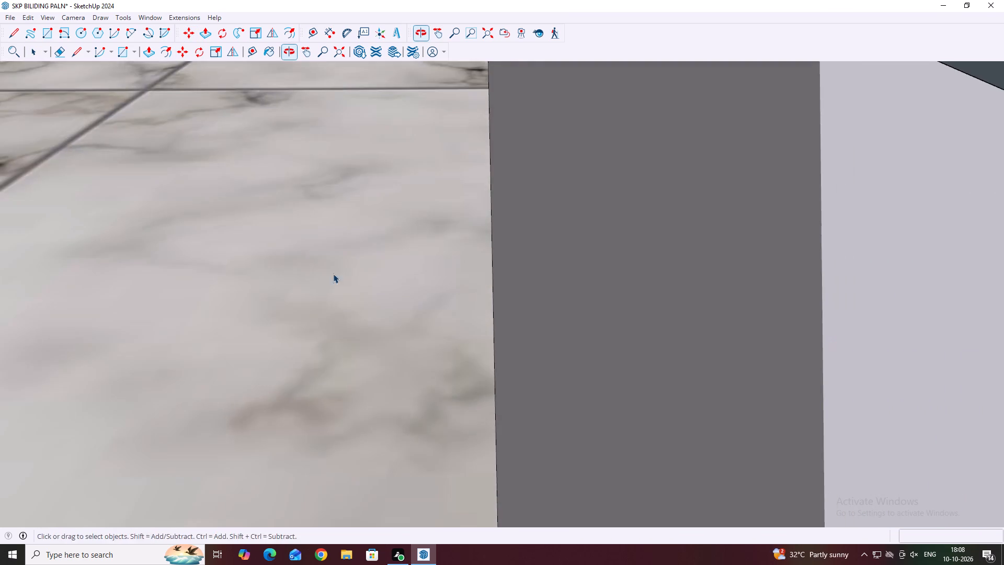
middle_click_drag(331, 274, 378, 298)
scroll(330, 274, "down", 20)
scroll(330, 274, "down", 20)
scroll(330, 274, "down", 2)
middle_click(466, 286)
middle_click(602, 339)
middle_click(600, 328)
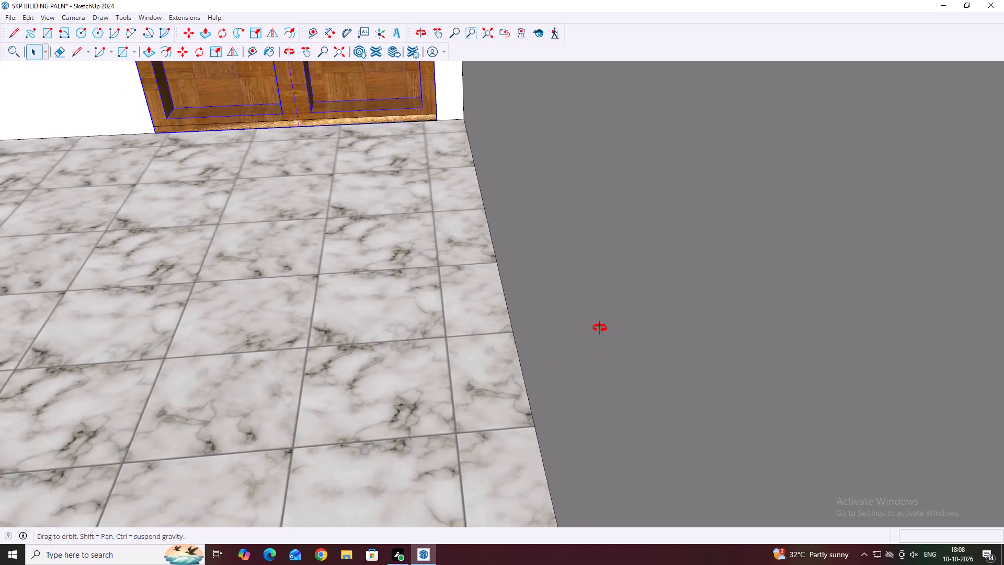
scroll(600, 328, "down", 18)
middle_click(587, 310)
middle_click(586, 310)
scroll(439, 238, "down", 1)
middle_click_drag(439, 238, 459, 298)
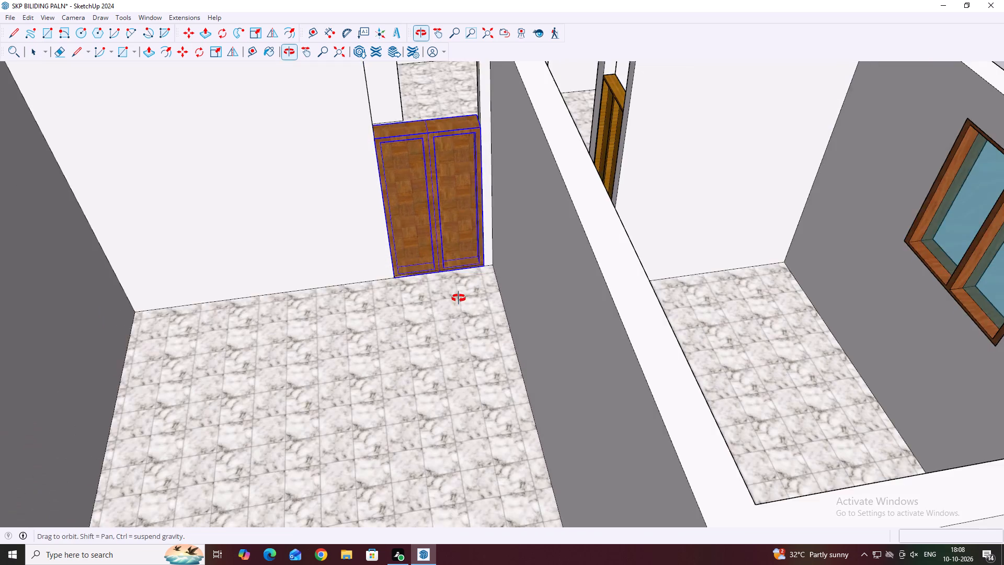
middle_click_drag(459, 298, 459, 375)
middle_click_drag(450, 295, 410, 263)
middle_click_drag(415, 199, 408, 200)
middle_click_drag(382, 139, 313, 186)
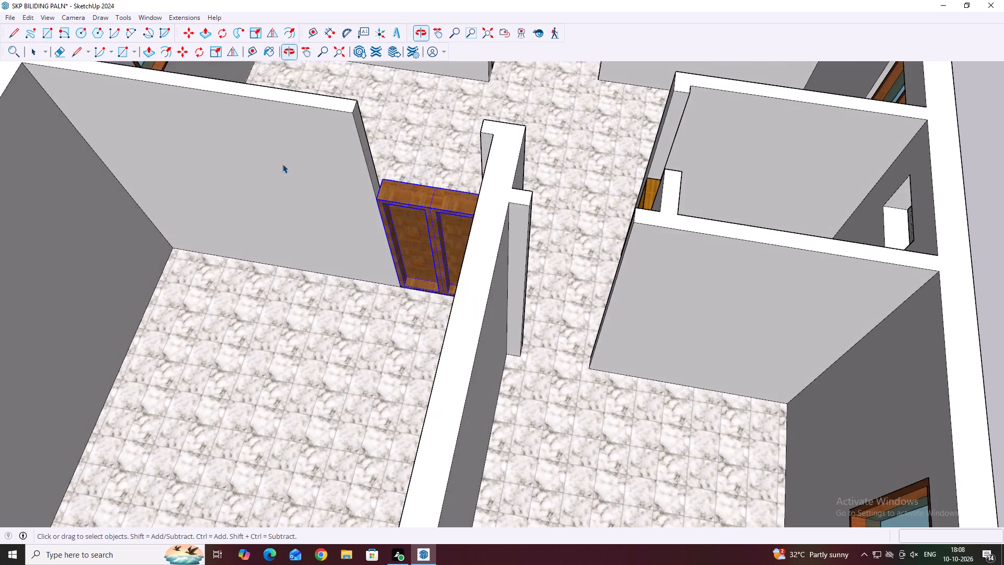
scroll(392, 120, "up", 1)
middle_click_drag(394, 146, 353, 156)
scroll(366, 154, "up", 3)
middle_click_drag(457, 189, 400, 202)
middle_click_drag(416, 188, 406, 199)
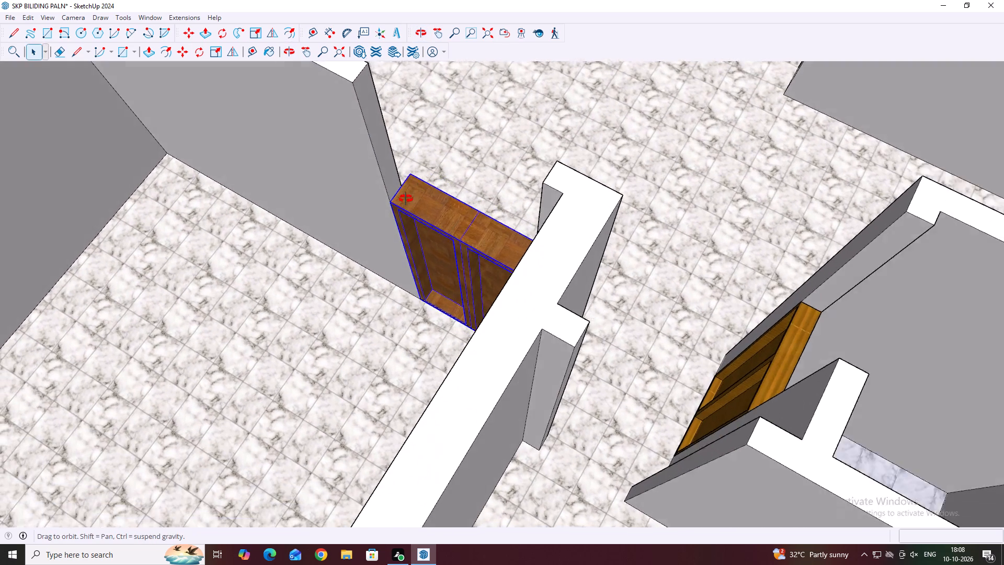
middle_click_drag(406, 199, 344, 253)
middle_click_drag(581, 224, 459, 222)
middle_click_drag(550, 232, 427, 211)
middle_click_drag(606, 231, 460, 201)
middle_click_drag(557, 216, 474, 204)
middle_click_drag(617, 255, 443, 217)
Open the frame for editing and push the front face of its upper rail above the left panel back 4".
scroll(437, 266, "up", 6)
left_click(499, 212)
double_click(499, 213)
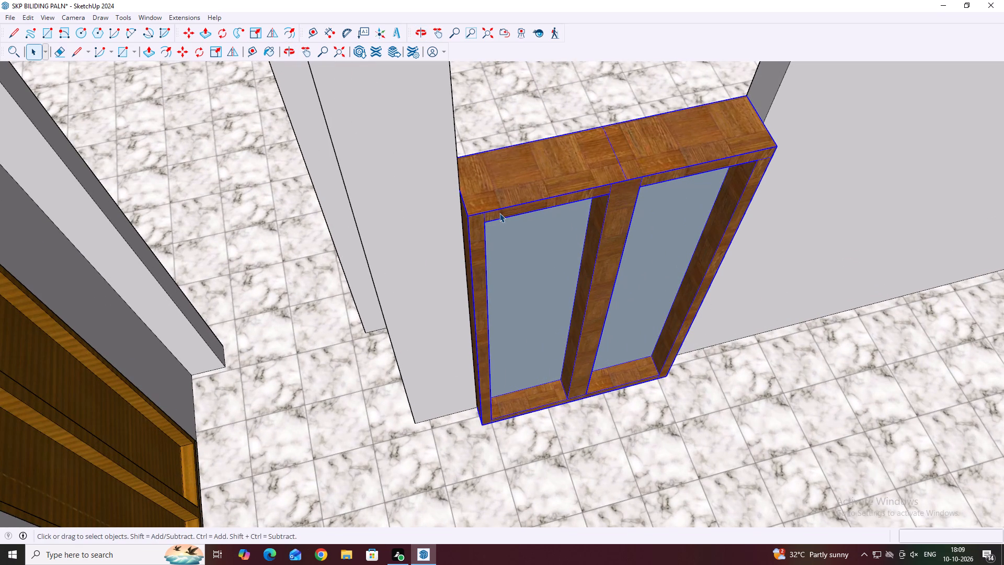
left_click(499, 213)
scroll(499, 213, "up", 2)
left_click(499, 213)
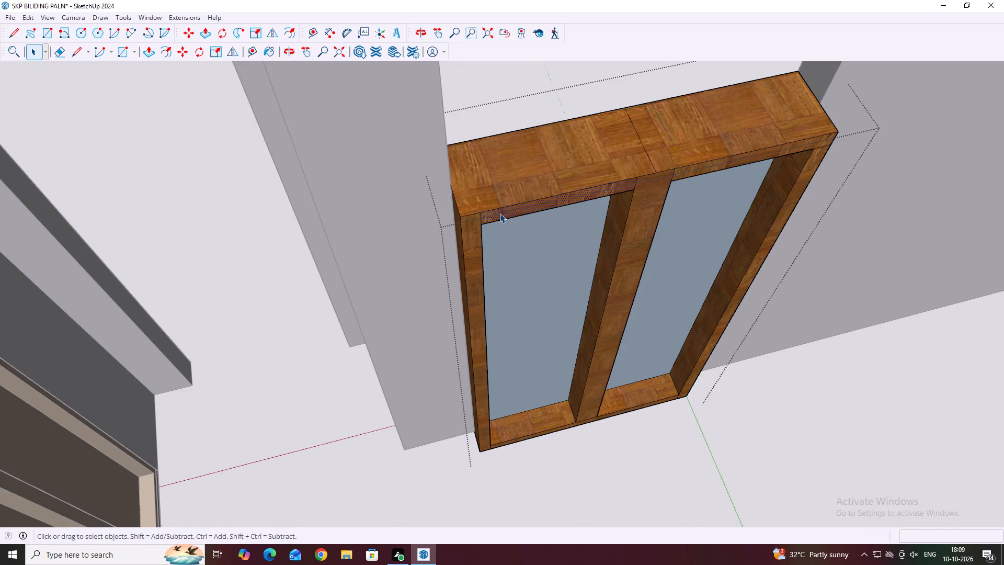
key("p")
scroll(488, 208, "up", 3)
left_click(483, 210)
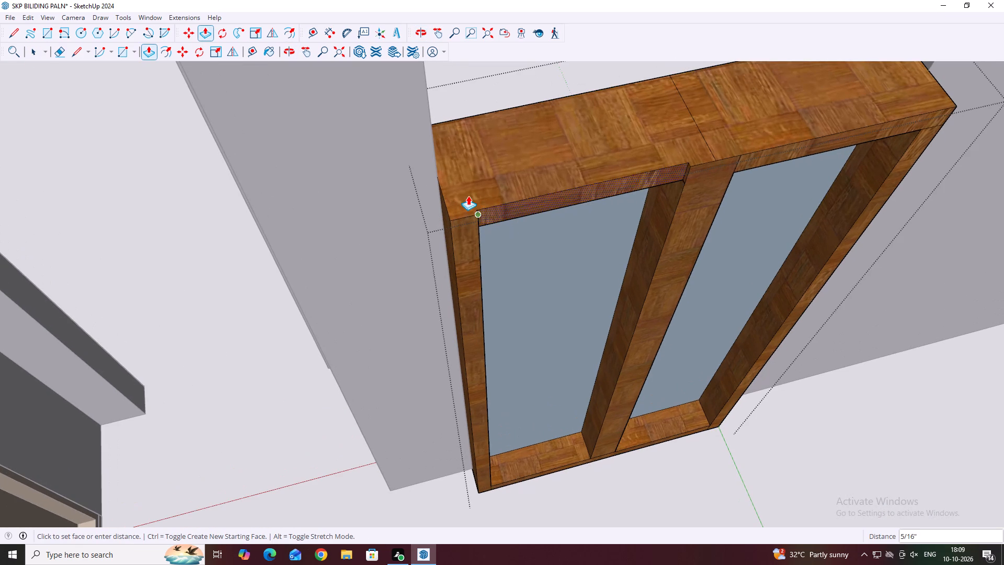
left_click(437, 168)
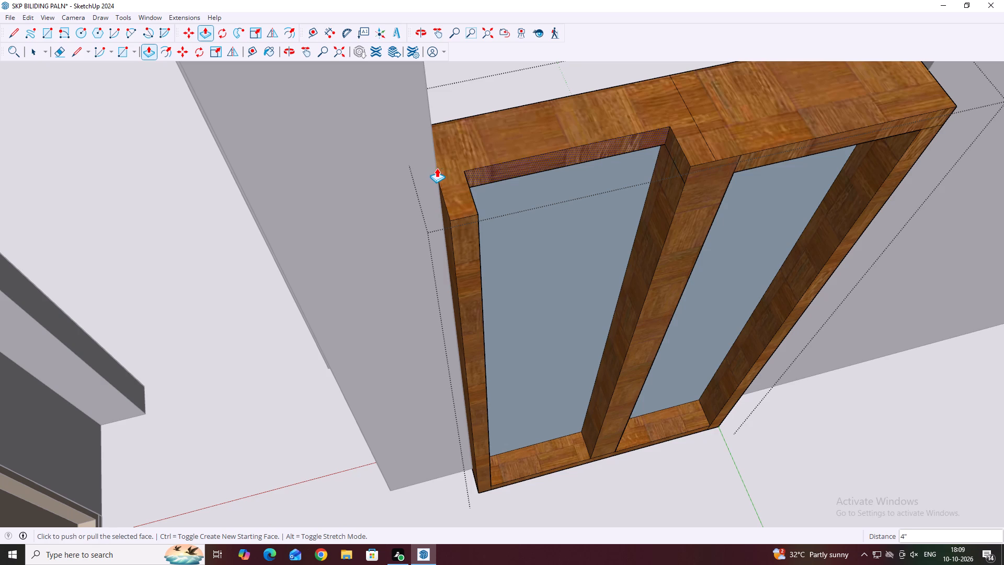
key("Escape")
Push the front face of the frame's left stile back flush with the recessed upper rail.
left_click(466, 232)
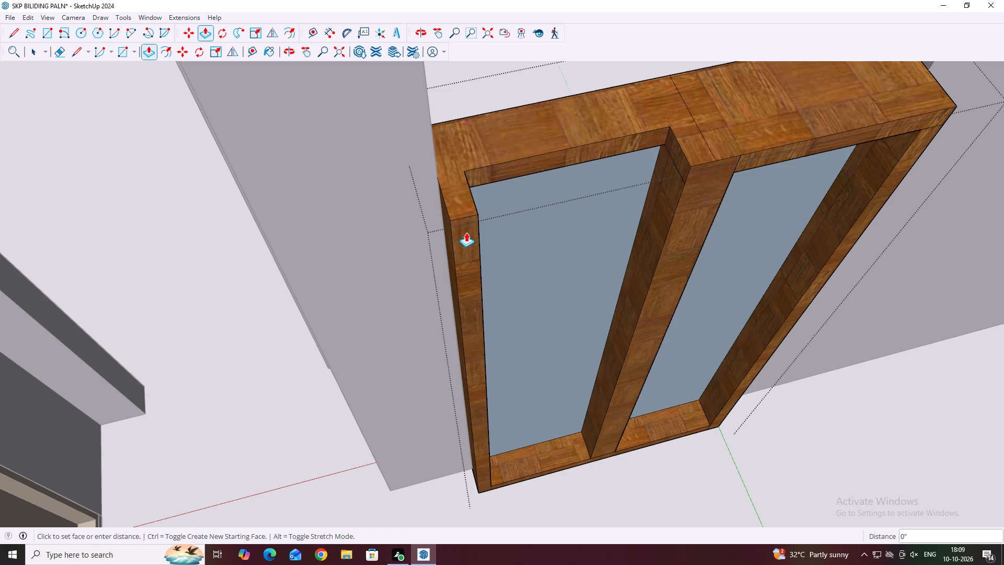
left_click(468, 240)
left_click(460, 244)
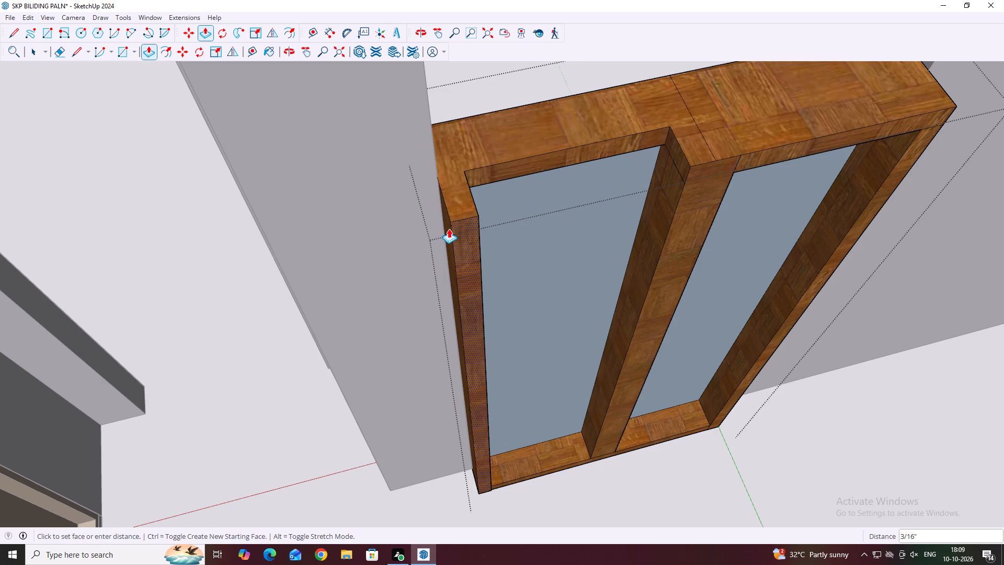
left_click(432, 202)
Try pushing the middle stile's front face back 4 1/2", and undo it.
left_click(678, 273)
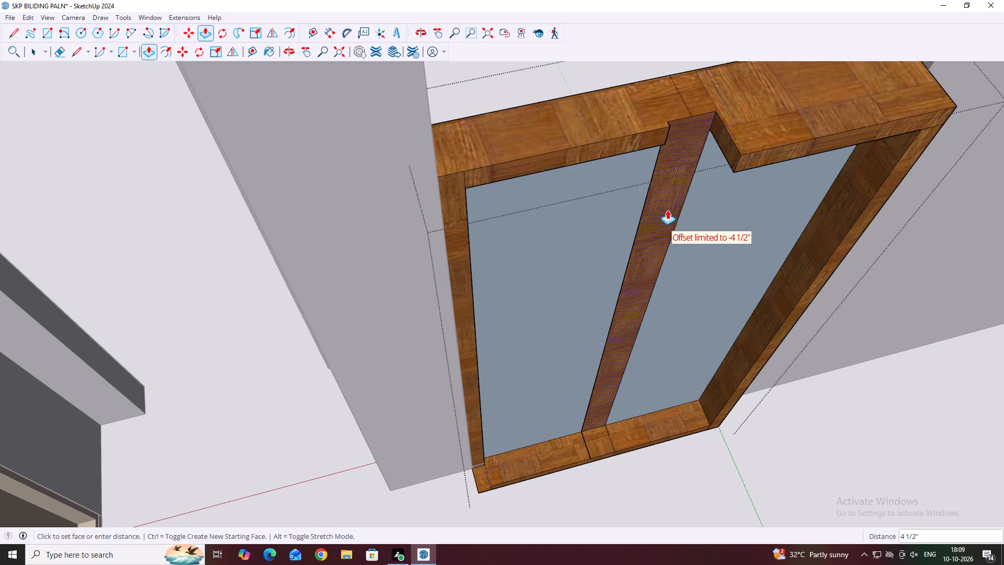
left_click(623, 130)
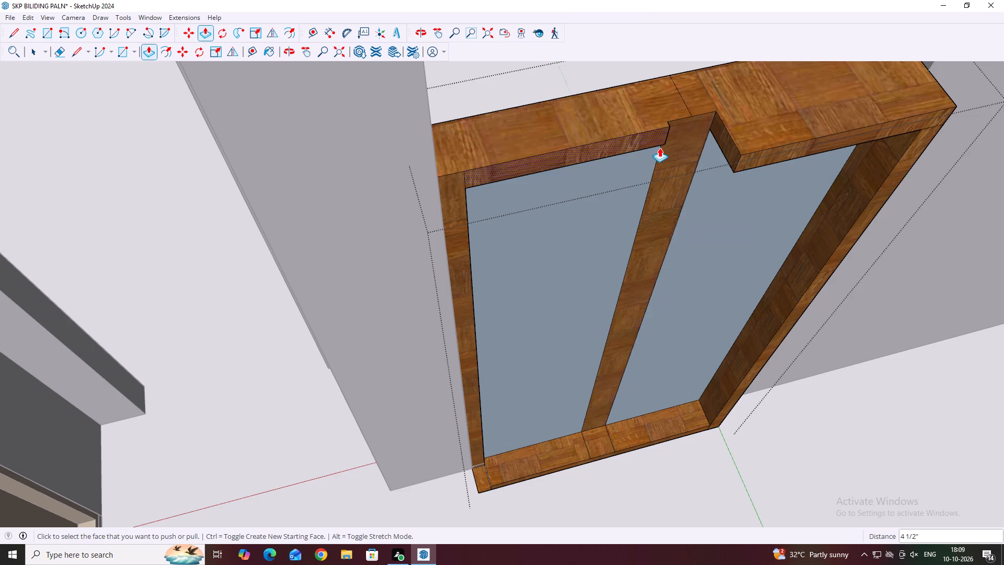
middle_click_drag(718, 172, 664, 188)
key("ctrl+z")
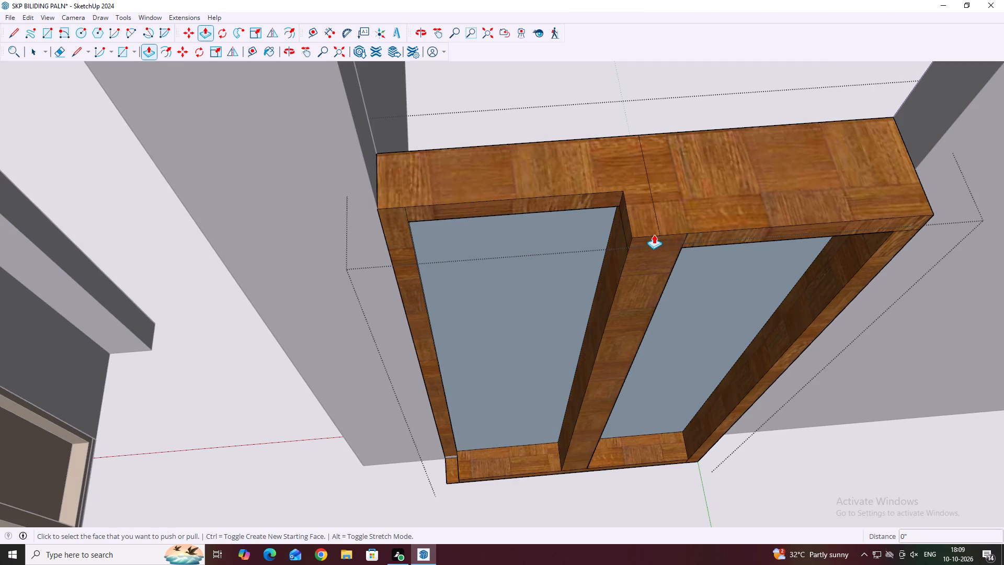
Push the front faces of the middle stile, right upper rail and right stile back 4", flush with the recessed left side.
left_click(645, 269)
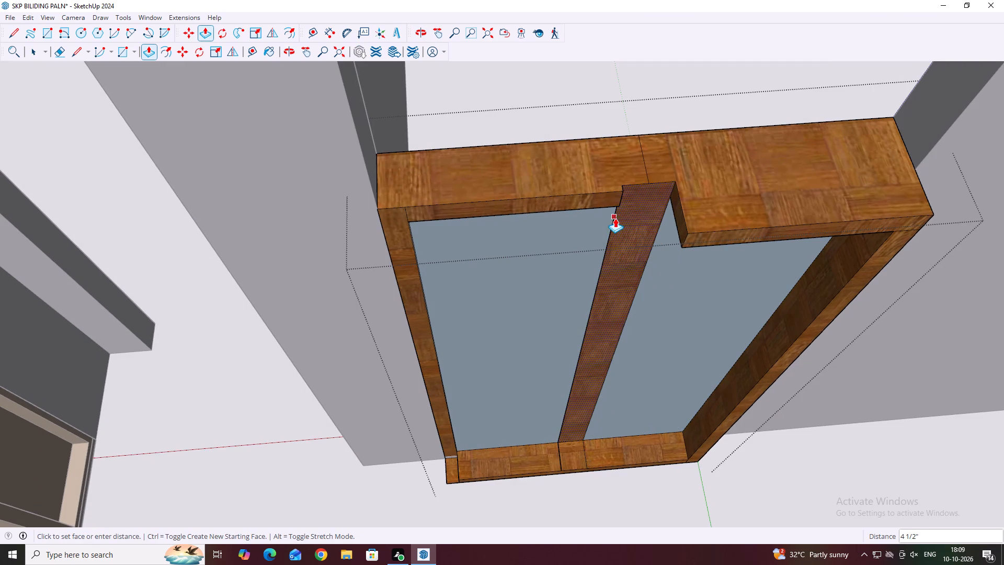
left_click(579, 204)
middle_click_drag(745, 209, 676, 194)
left_click(736, 280)
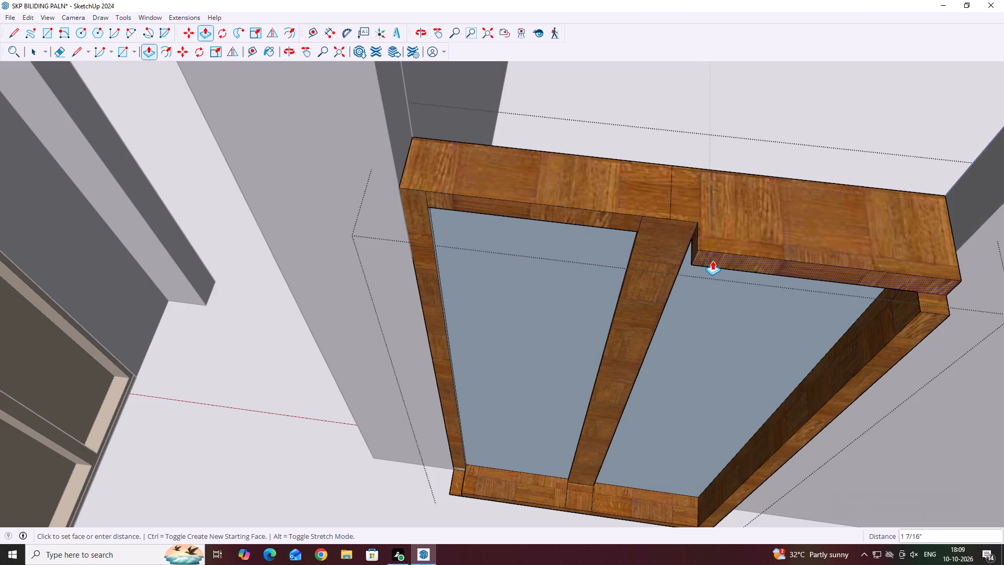
left_click(690, 234)
scroll(653, 173, "down", 3)
scroll(892, 291, "up", 2)
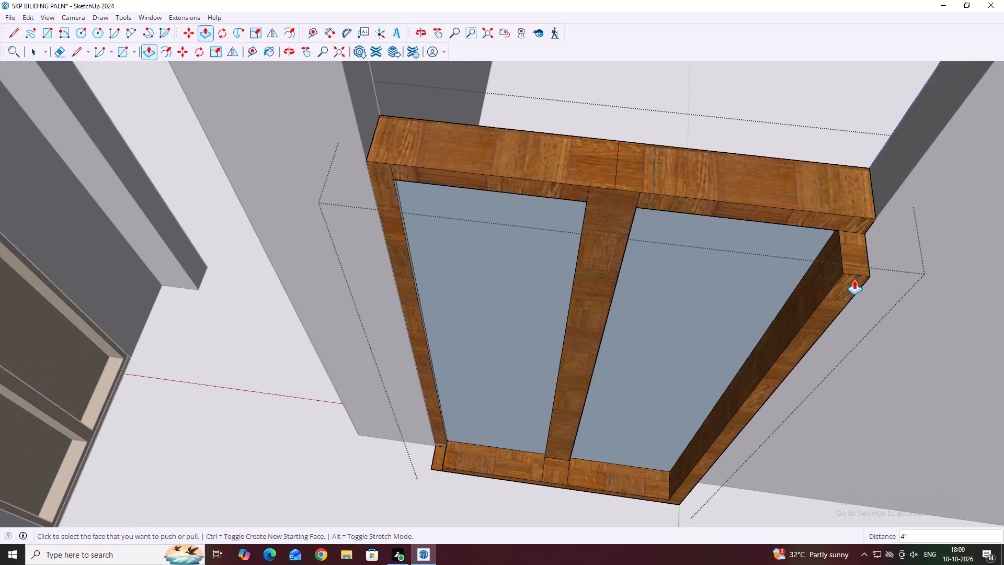
left_click(853, 281)
left_click(862, 227)
scroll(769, 310, "down", 5)
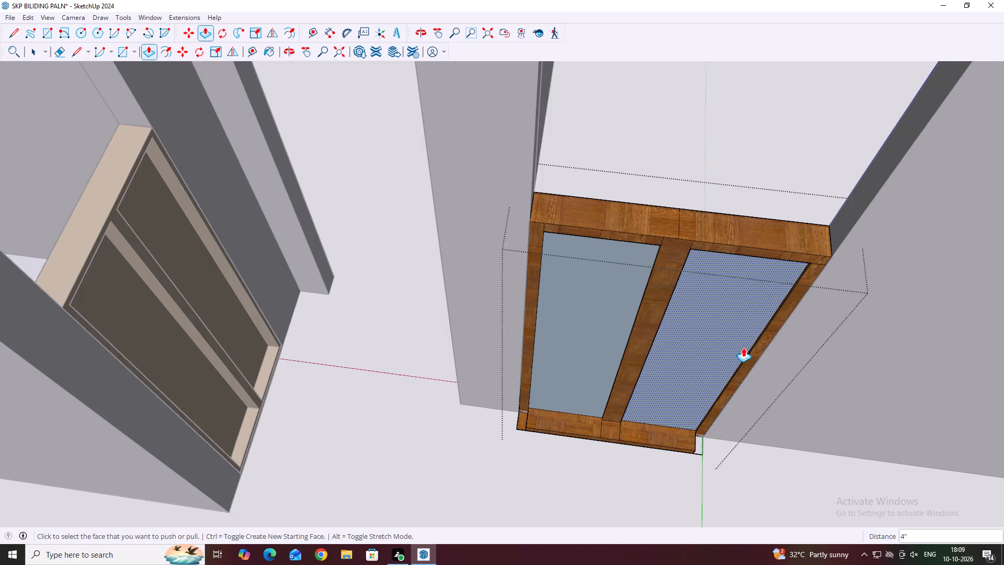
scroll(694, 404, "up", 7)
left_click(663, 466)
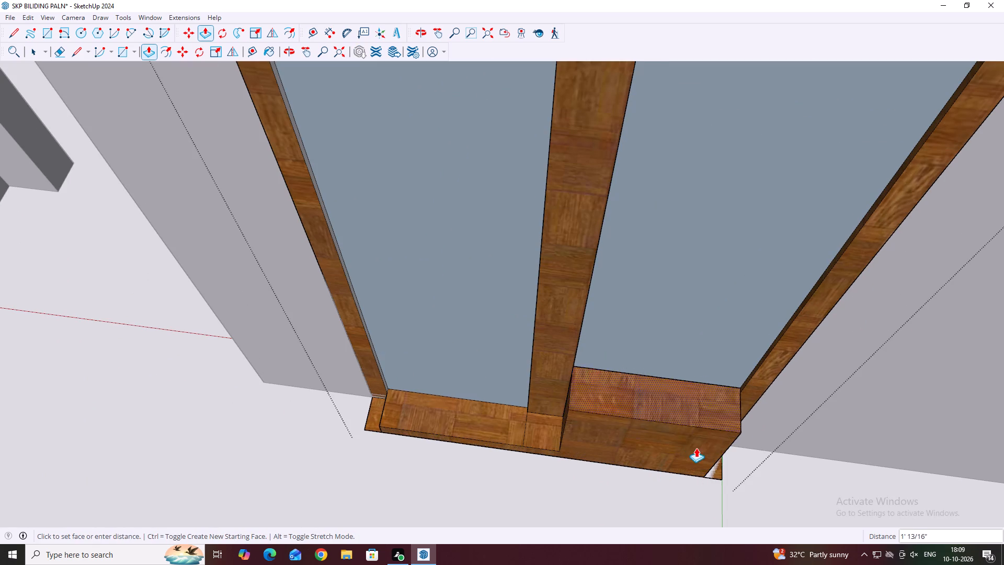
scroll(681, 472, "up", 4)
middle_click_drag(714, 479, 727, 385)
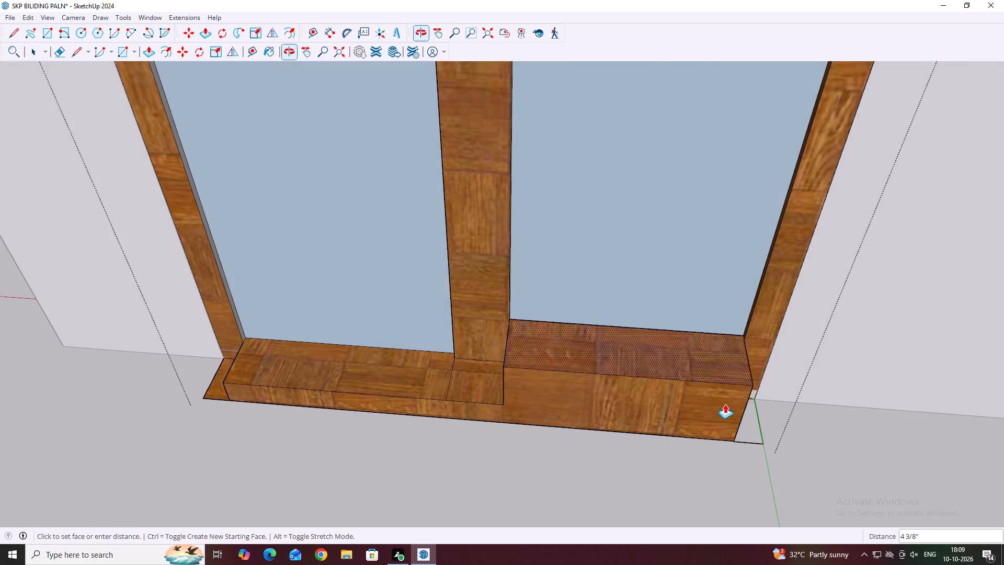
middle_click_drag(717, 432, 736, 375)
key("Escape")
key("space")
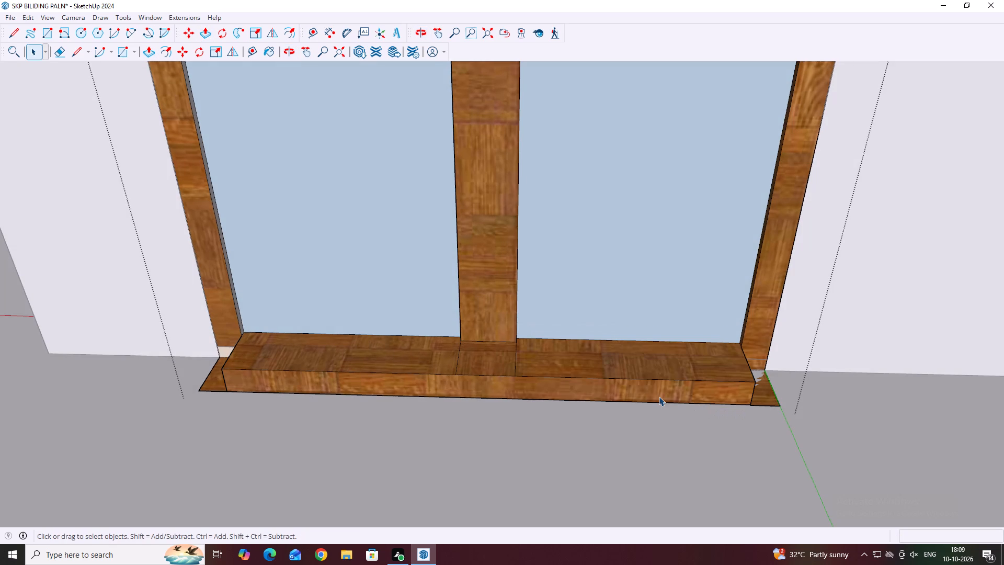
Push the front face of the frame's bottom rail back 4".
left_click(740, 391)
key("p")
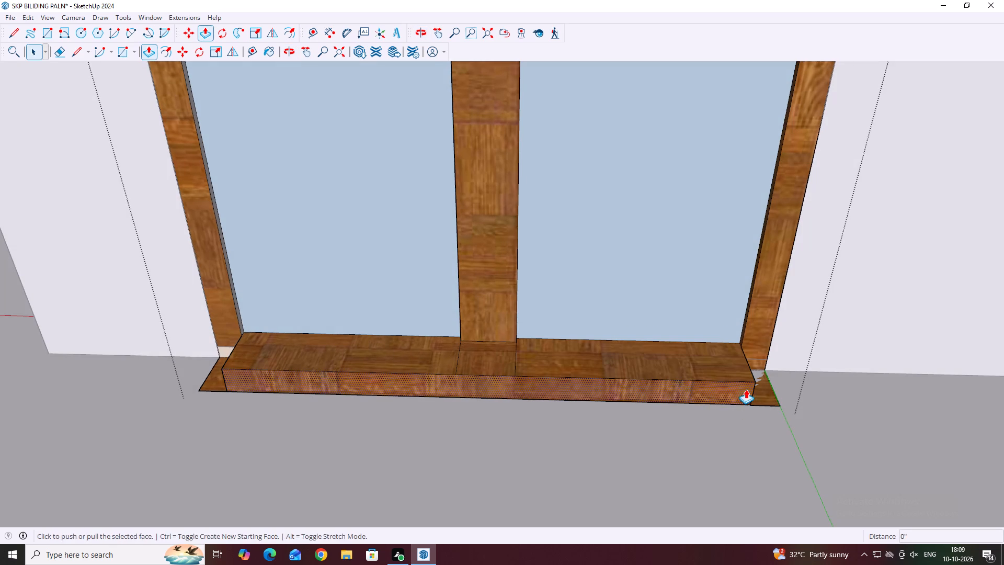
left_click(746, 387)
left_click(748, 341)
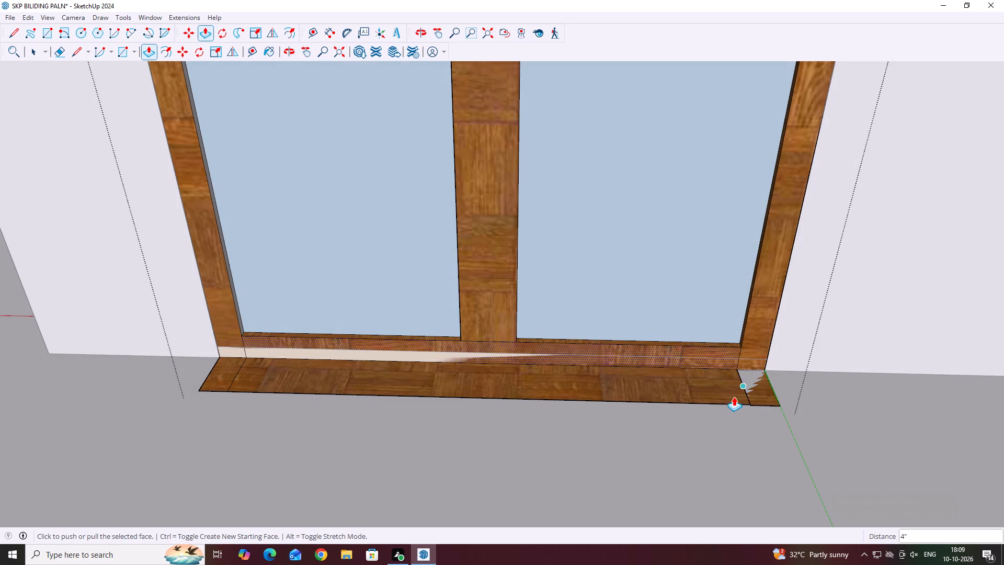
scroll(733, 402, "up", 3)
middle_click_drag(745, 404, 763, 321)
key("Escape")
scroll(716, 354, "down", 6)
key("space")
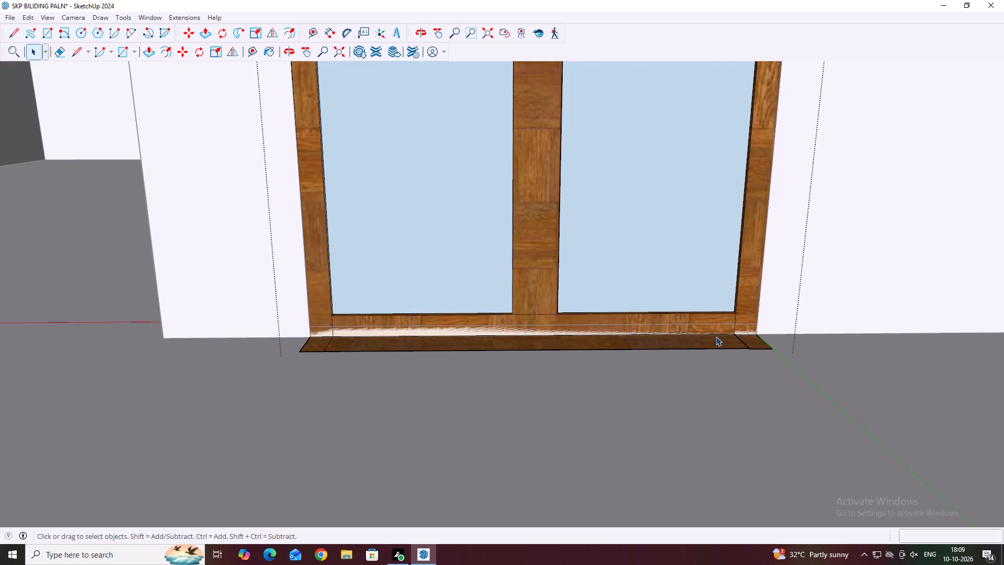
Examine the leftover flat strip at the frame's base from several angles and close the frame's editing.
middle_click_drag(718, 333, 739, 433)
middle_click_drag(735, 379, 733, 426)
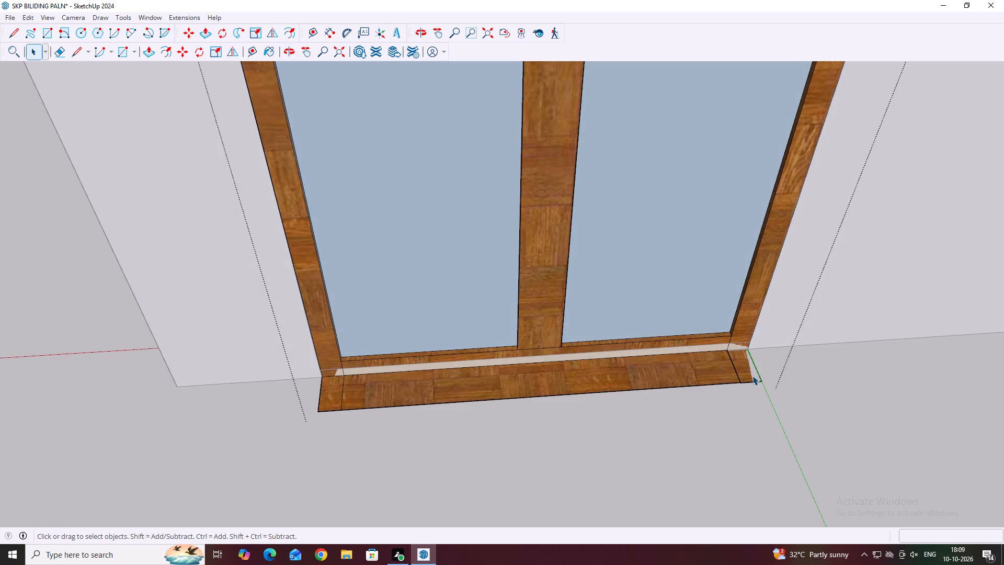
left_click(751, 379)
middle_click_drag(691, 375, 715, 435)
scroll(715, 435, "down", 4)
left_click(739, 340)
middle_click_drag(728, 372, 716, 436)
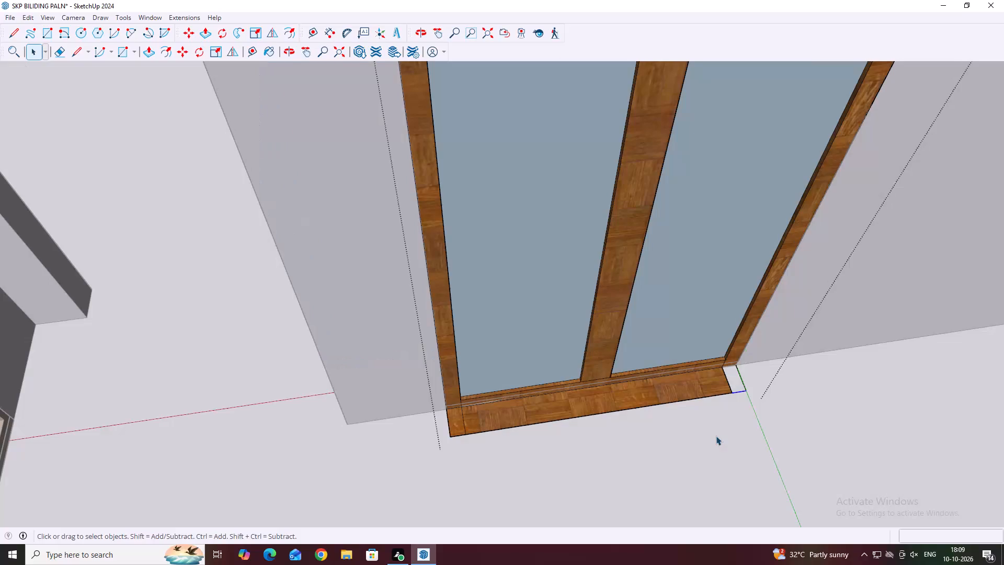
middle_click_drag(716, 436, 781, 338)
scroll(615, 353, "down", 1)
left_click(677, 419)
middle_click_drag(477, 356, 672, 394)
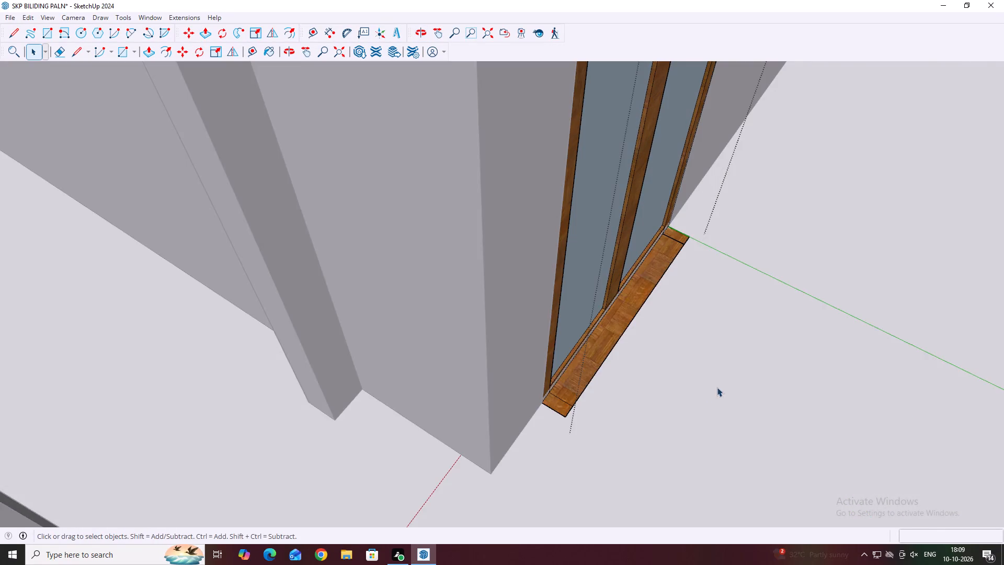
left_click(717, 387)
scroll(667, 353, "down", 7)
middle_click_drag(675, 308, 517, 296)
scroll(671, 394, "up", 1)
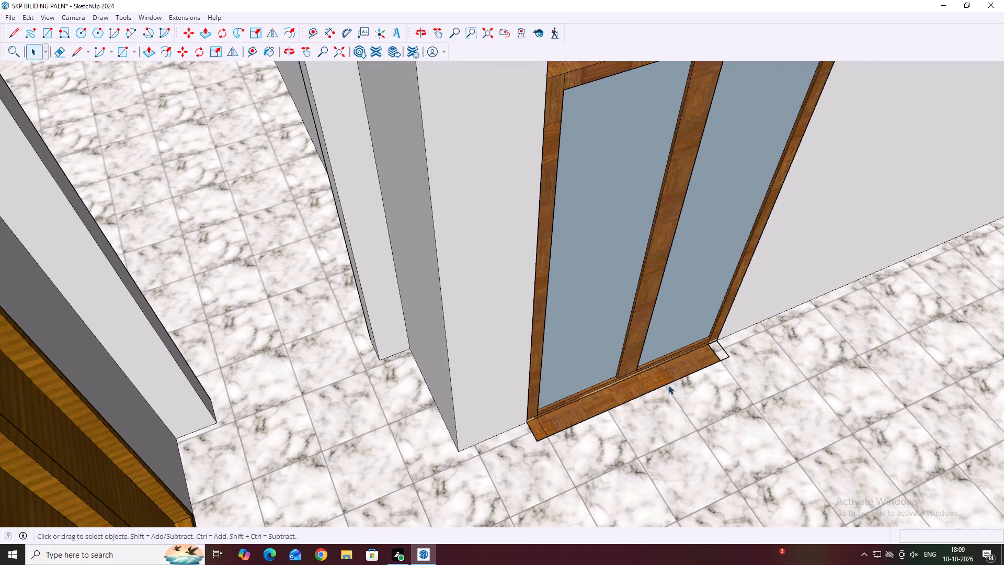
Reopen the frame for editing and delete the long leftover strip at its base by removing its front edge.
left_click(668, 385)
middle_click_drag(678, 380, 622, 383)
middle_click_drag(654, 427, 596, 368)
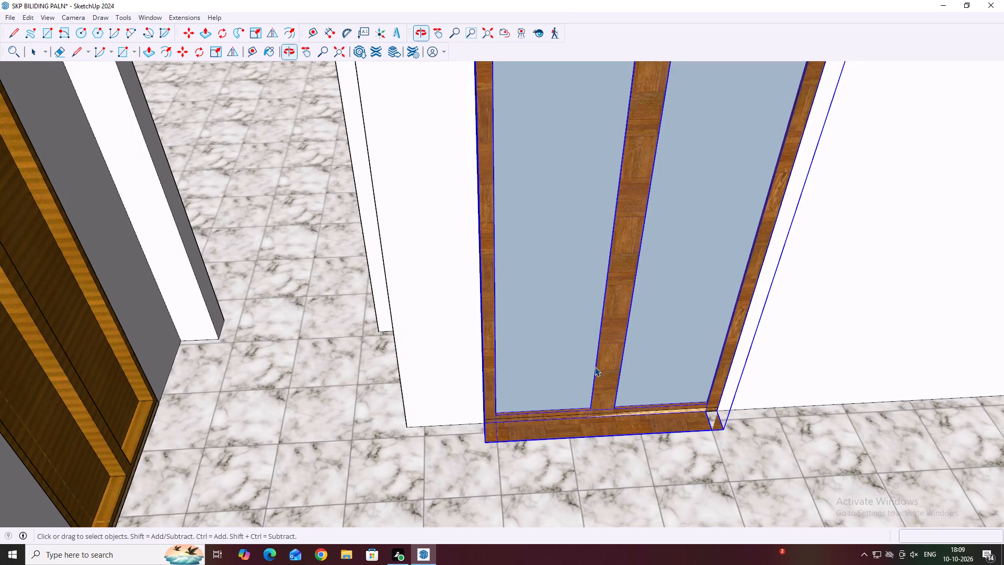
triple_click(602, 422)
scroll(604, 428, "up", 3)
middle_click(605, 428)
left_click(609, 432)
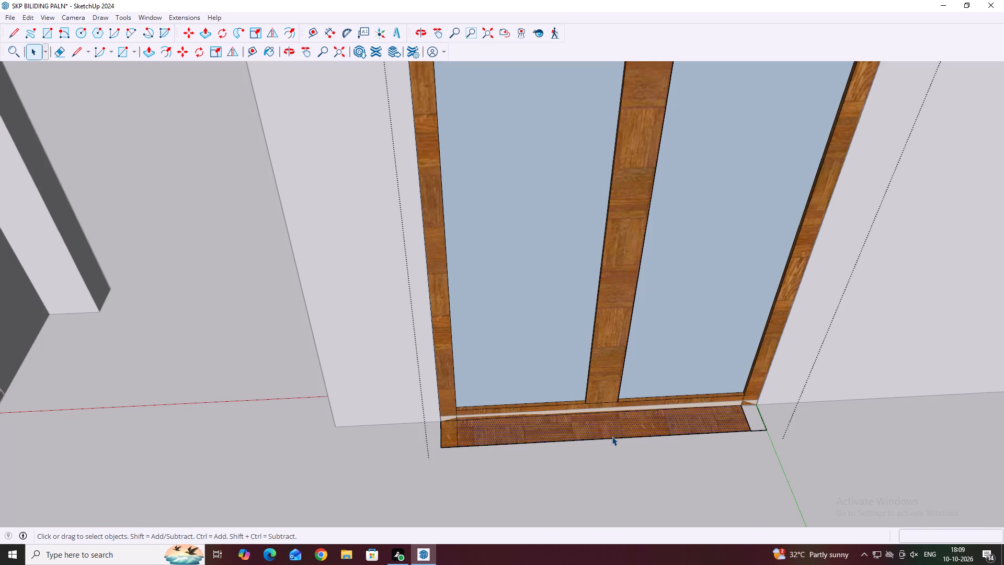
left_click(611, 439)
key("Delete")
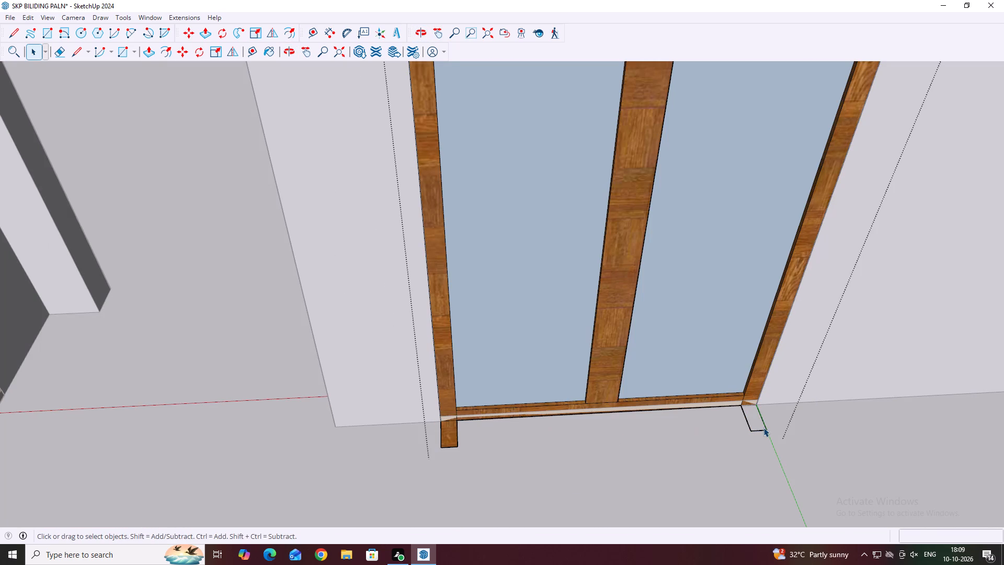
Delete the remaining stray edges and the small projecting block at the frame's base corners, and close the frame's editing.
left_click_drag(759, 421, 728, 453)
key("Delete")
left_click_drag(515, 434, 508, 433)
left_click_drag(508, 433, 415, 458)
key("Delete")
scroll(769, 406, "up", 7)
middle_click(757, 416)
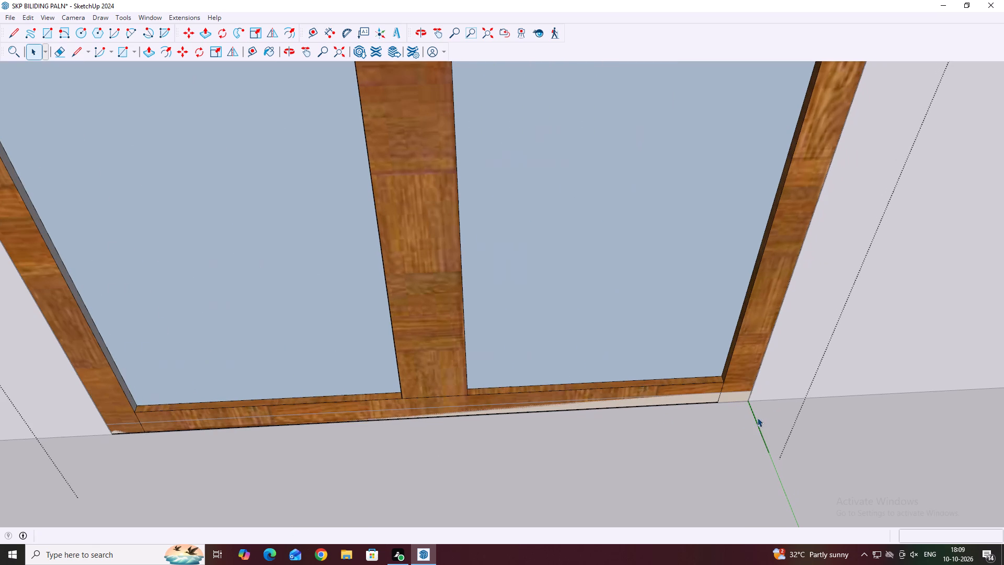
left_click_drag(771, 417, 727, 460)
key("Delete")
scroll(748, 453, "down", 20)
scroll(748, 453, "down", 1)
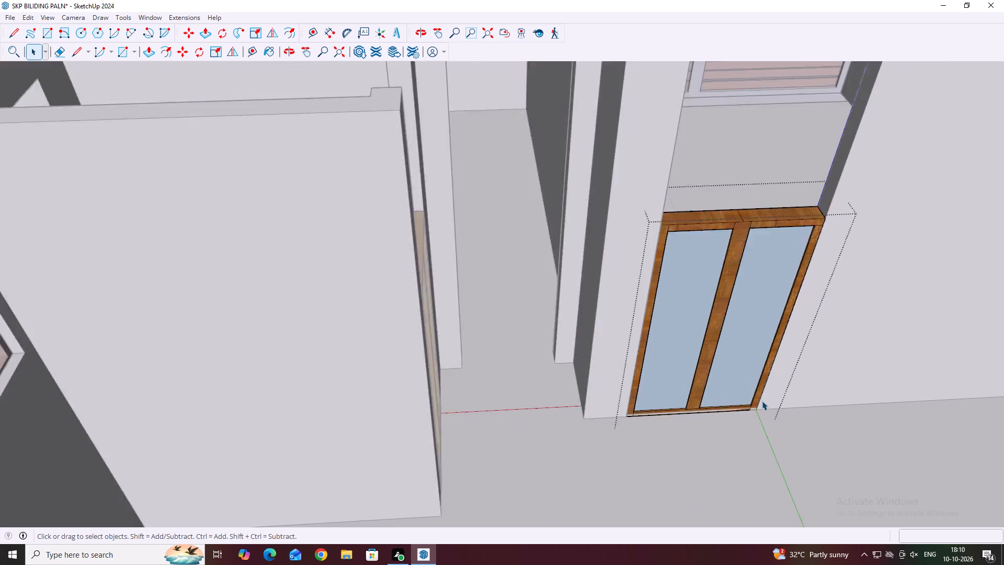
left_click(745, 440)
Move the parquet frame about 3 3/4" from its base toward the doorway's granite sill.
middle_click_drag(767, 399, 763, 475)
scroll(726, 397, "up", 1)
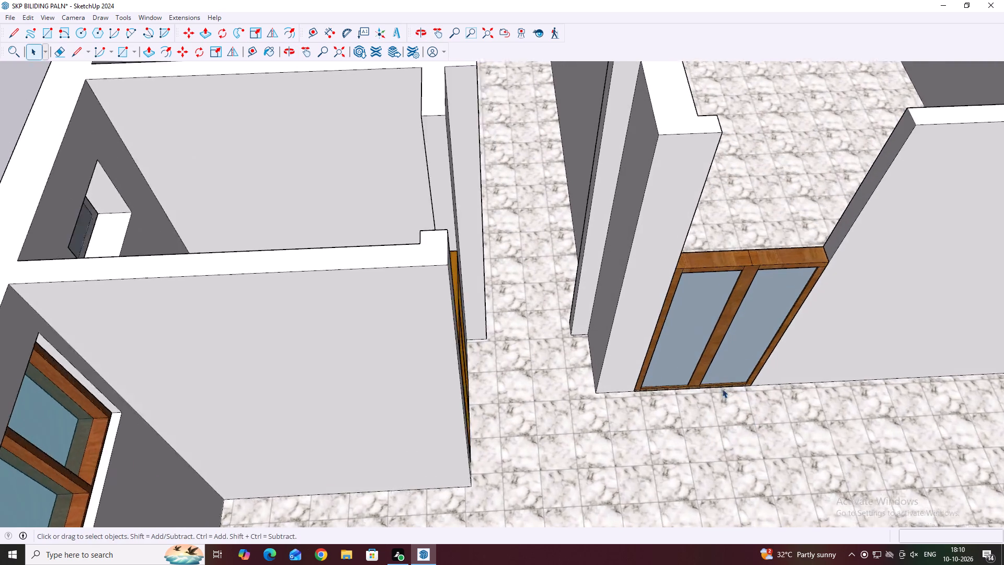
scroll(722, 389, "up", 3)
middle_click_drag(722, 405, 717, 343)
scroll(733, 399, "up", 3)
middle_click_drag(717, 388, 718, 320)
scroll(700, 374, "up", 2)
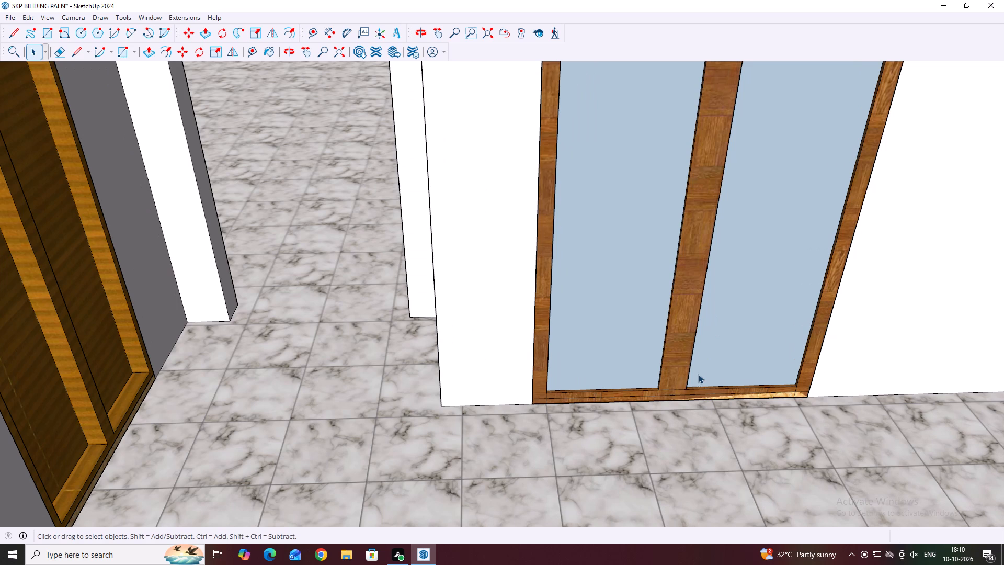
left_click(679, 372)
middle_click_drag(688, 400, 711, 354)
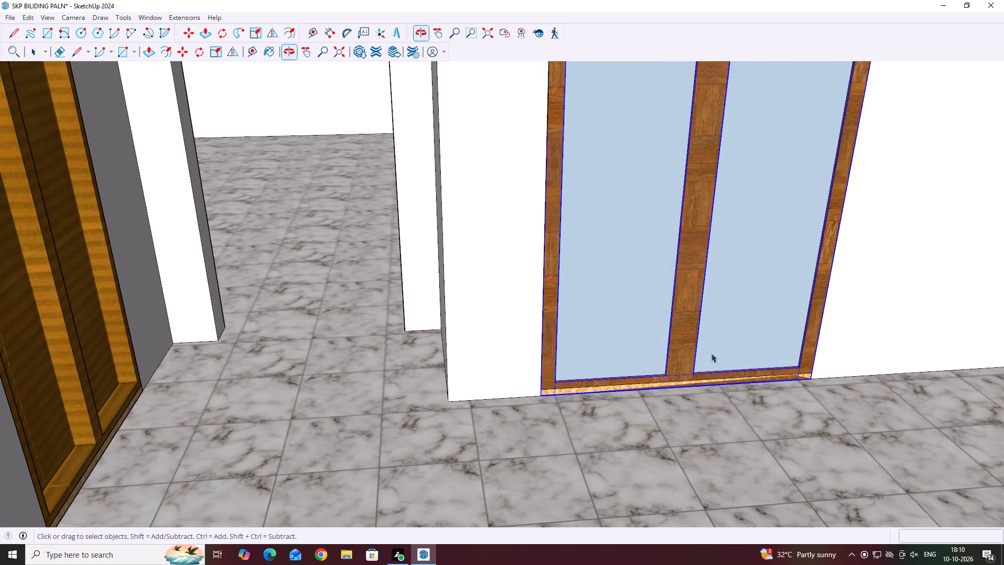
key("m")
scroll(682, 389, "up", 7)
left_click(675, 388)
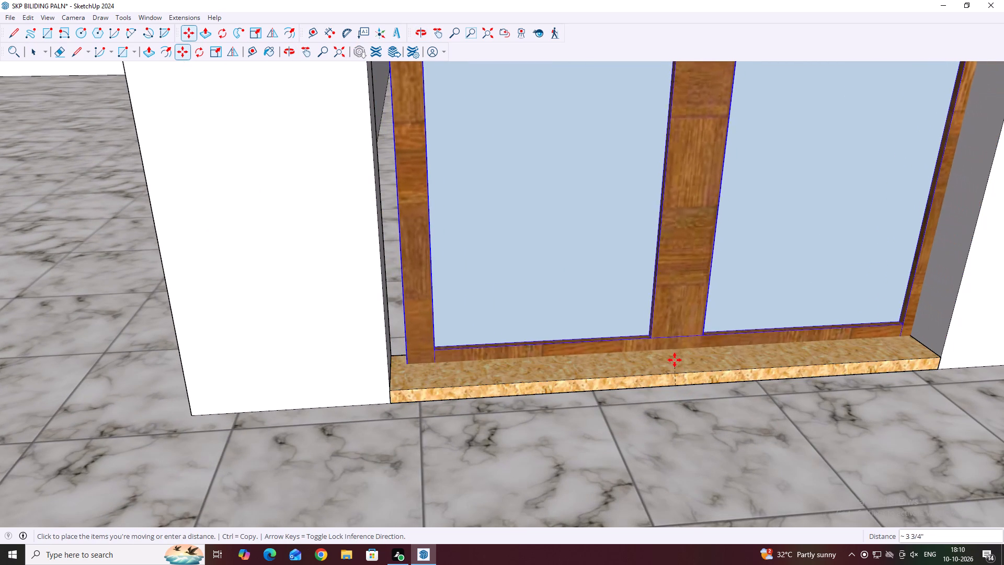
left_click(672, 356)
Move the frame about 3 7/8" by its lower-left inner corner toward the sill's end at the doorway wall.
scroll(690, 340, "up", 3)
middle_click_drag(823, 330, 613, 243)
scroll(609, 244, "down", 4)
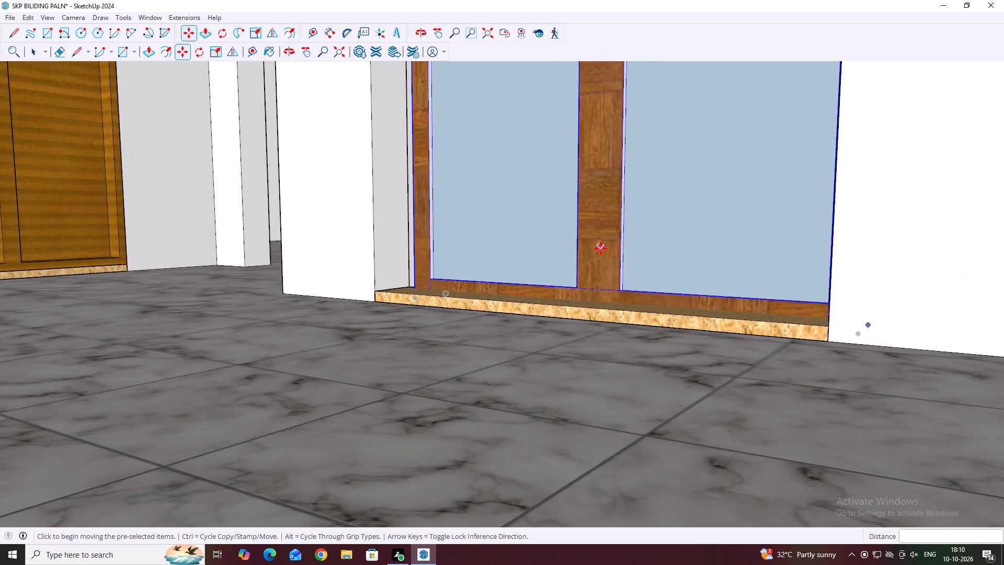
scroll(601, 248, "down", 7)
middle_click_drag(666, 248, 766, 292)
scroll(481, 269, "up", 4)
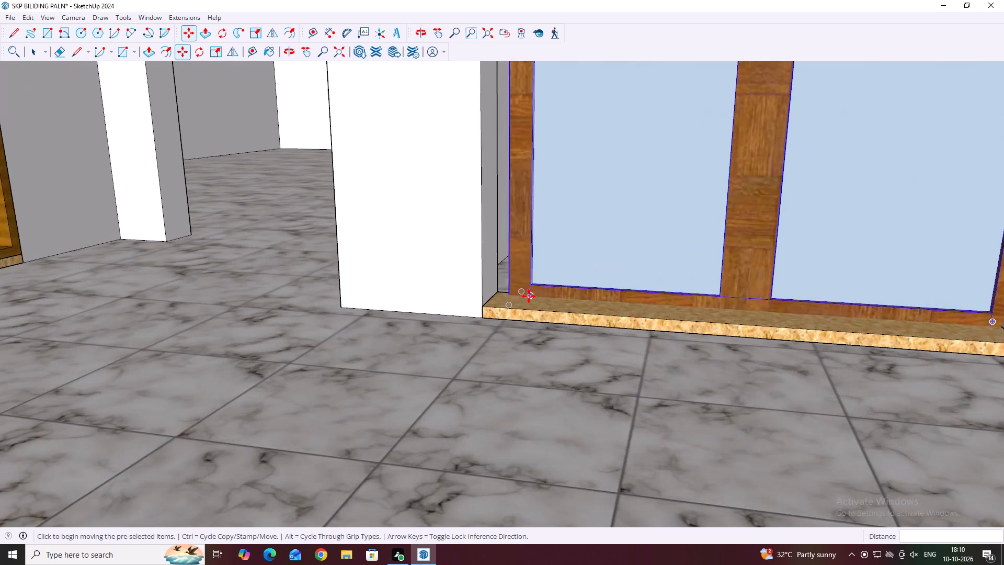
scroll(529, 296, "up", 5)
left_click(503, 292)
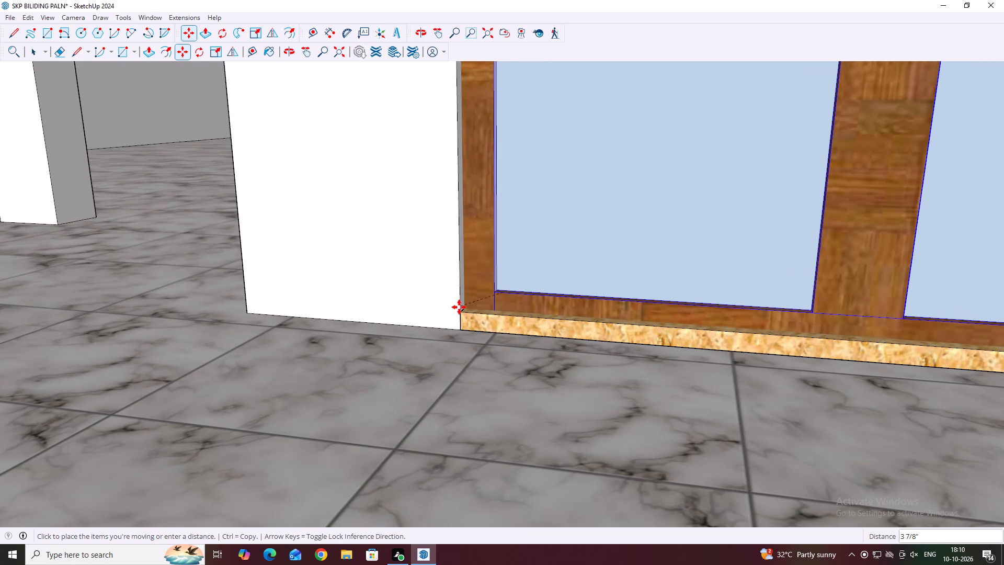
left_click(459, 303)
Move the frame so its lower outer corner meets the sill's upper front corner, and clear the frame selection.
scroll(467, 305, "up", 3)
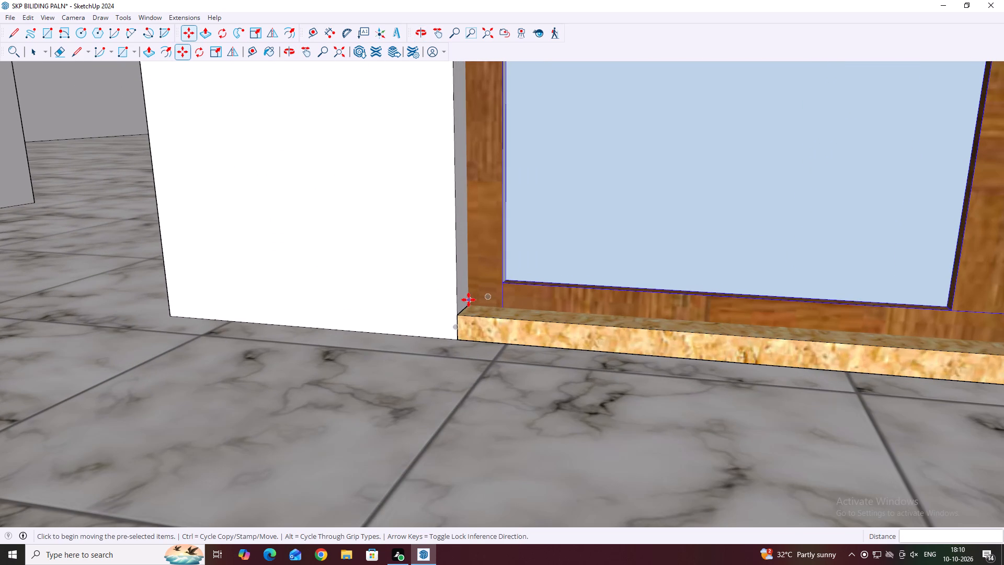
middle_click_drag(469, 300, 504, 297)
scroll(505, 297, "up", 5)
middle_click(490, 307)
left_click(492, 304)
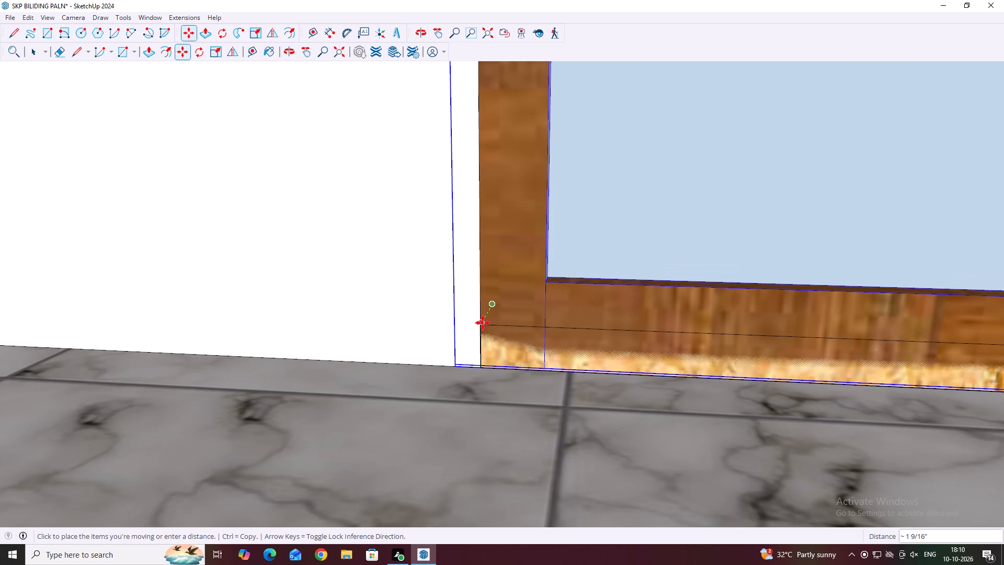
left_click(483, 323)
left_click(454, 366)
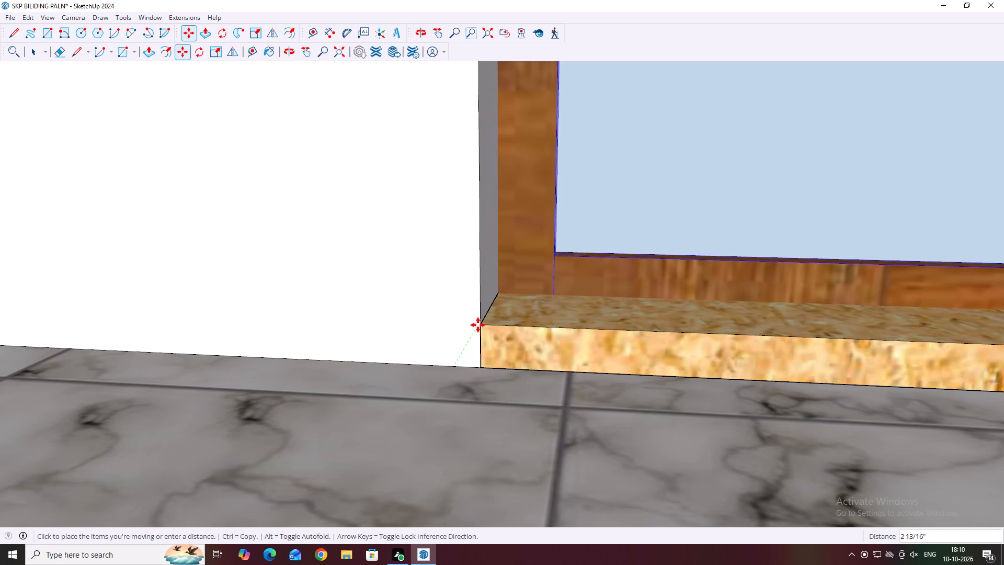
left_click(480, 325)
scroll(538, 294, "down", 12)
key("Escape")
key("space")
key("n")
left_click(562, 363)
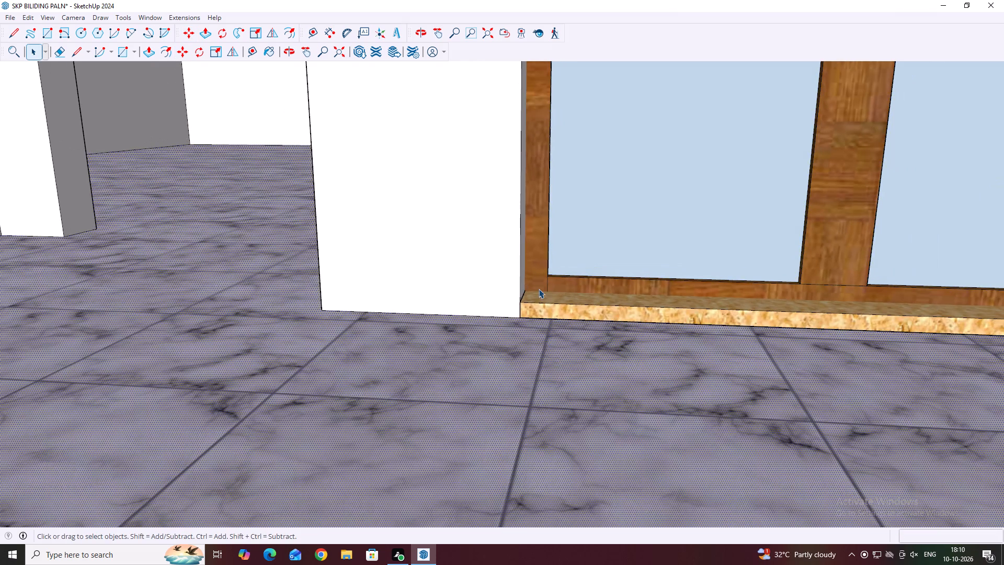
Examine the house from outside and the fit of the parquet door's top in its opening from the front room.
scroll(539, 289, "down", 20)
scroll(539, 289, "down", 2)
middle_click(541, 283)
scroll(613, 234, "down", 20)
scroll(613, 234, "down", 1)
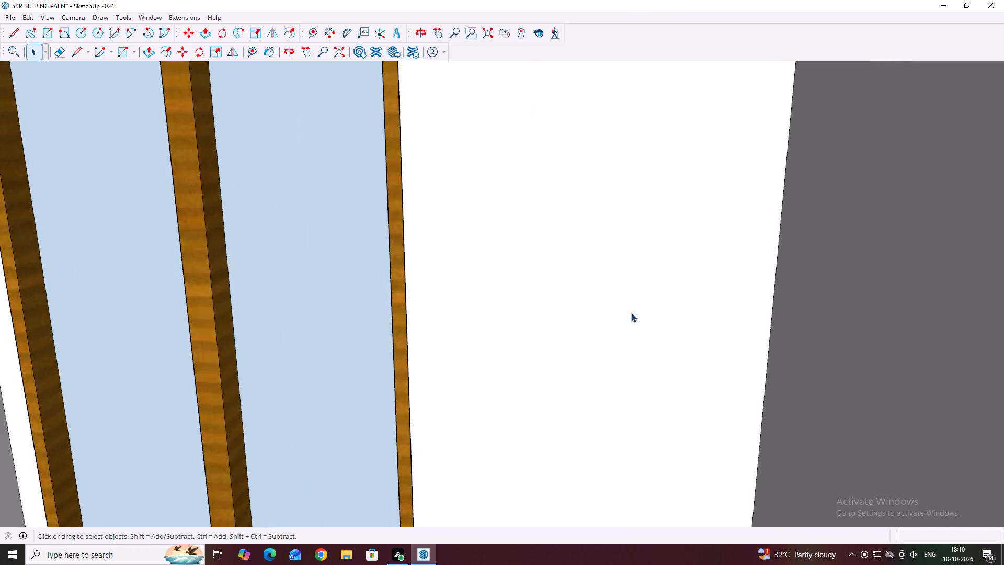
scroll(631, 313, "down", 20)
scroll(631, 313, "down", 20)
scroll(631, 313, "down", 8)
middle_click(632, 306)
middle_click(637, 247)
middle_click(635, 190)
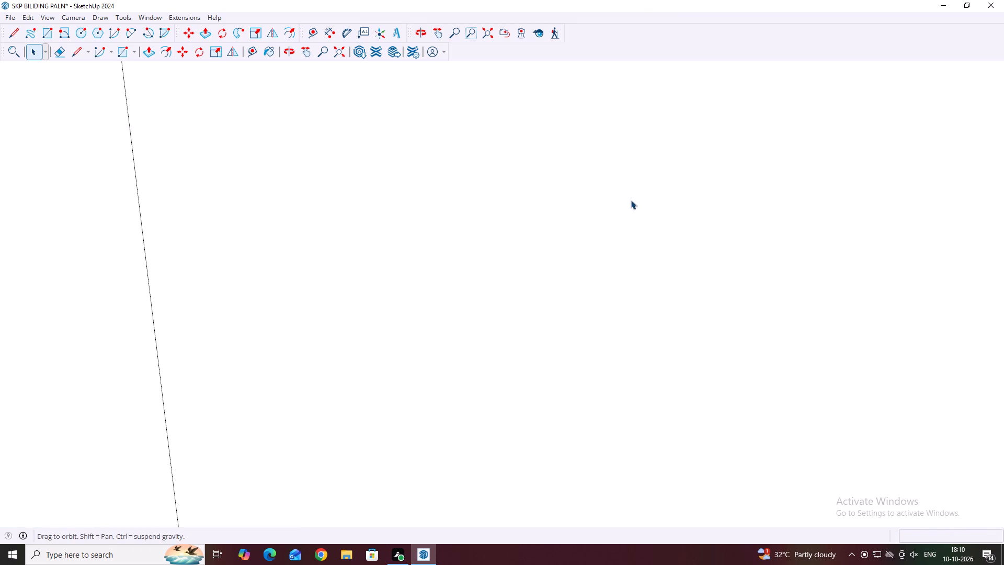
scroll(631, 200, "down", 20)
scroll(631, 200, "down", 20)
scroll(631, 200, "down", 8)
middle_click(625, 186)
middle_click_drag(627, 159, 605, 194)
middle_click(571, 186)
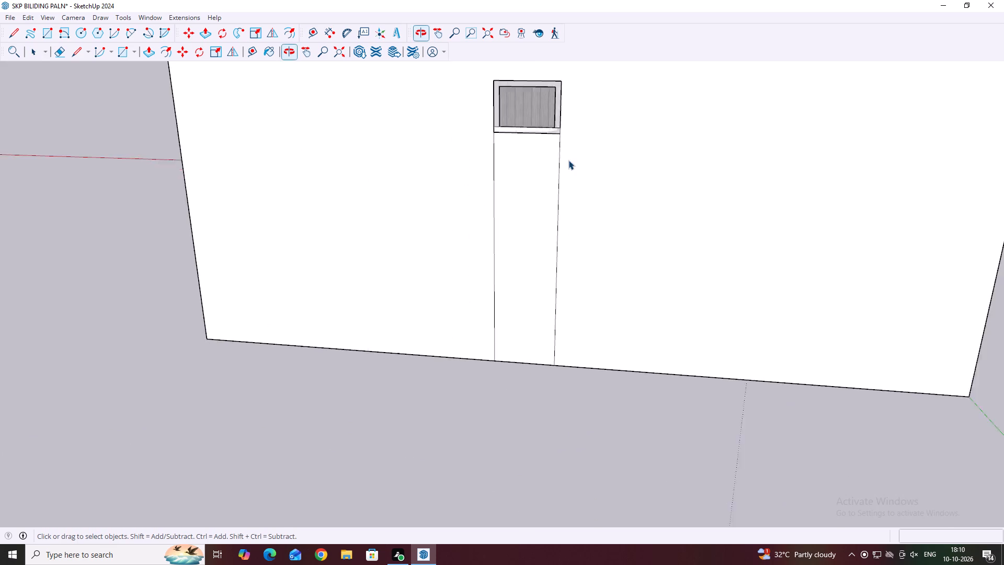
scroll(568, 160, "down", 15)
middle_click_drag(696, 149, 492, 235)
middle_click_drag(640, 238, 529, 258)
middle_click_drag(733, 233, 731, 233)
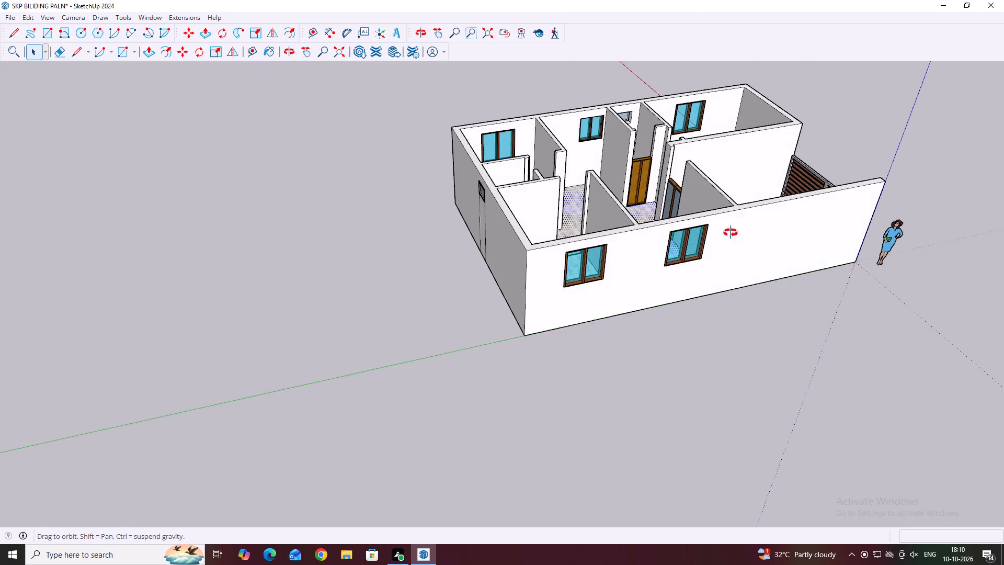
middle_click_drag(731, 233, 513, 208)
middle_click_drag(657, 246, 496, 219)
middle_click_drag(651, 334, 522, 300)
middle_click_drag(684, 332, 606, 333)
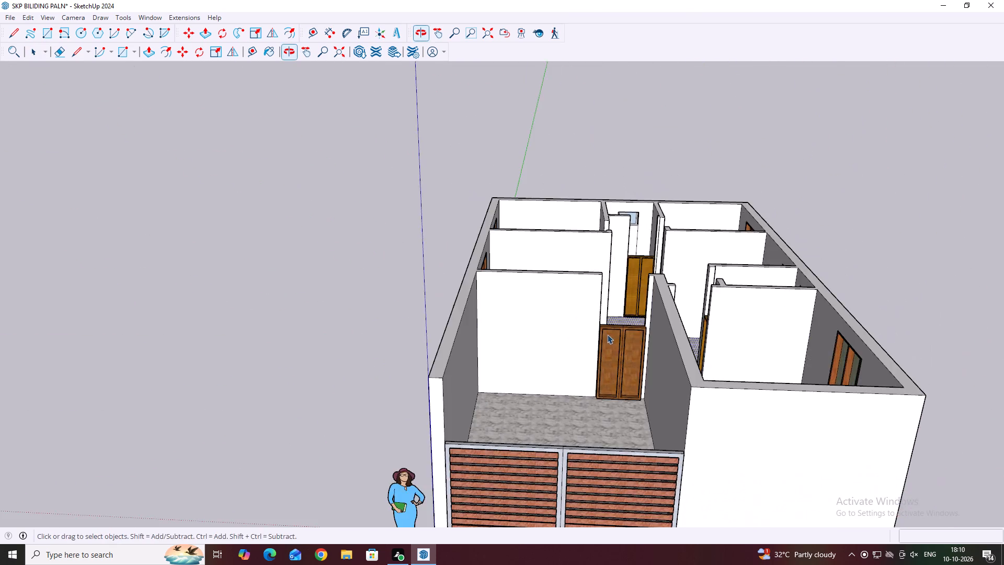
scroll(607, 334, "up", 3)
middle_click_drag(702, 334, 645, 351)
scroll(607, 365, "up", 11)
middle_click_drag(613, 335, 664, 324)
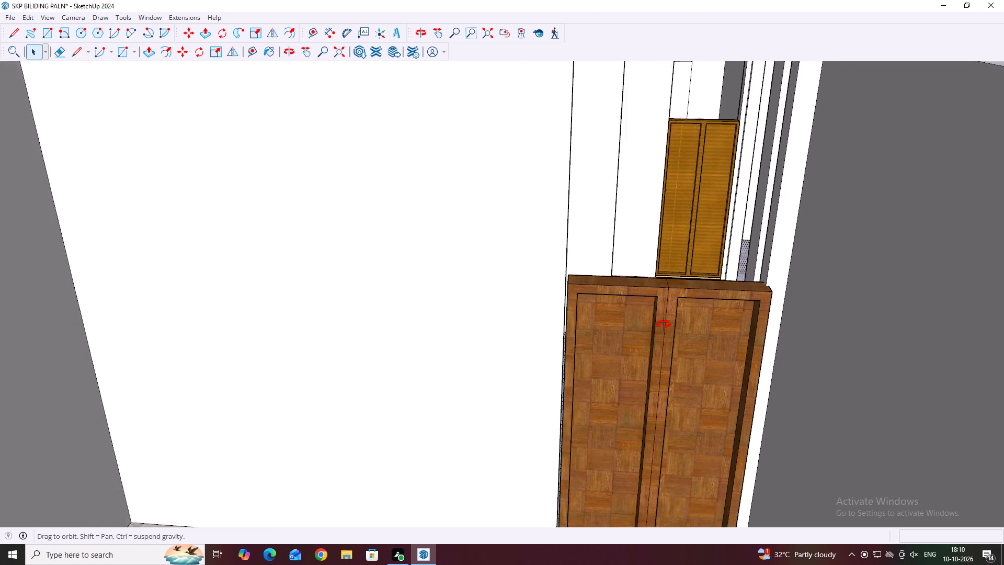
middle_click_drag(664, 324, 674, 355)
middle_click_drag(739, 320, 745, 379)
scroll(745, 381, "down", 1)
scroll(780, 383, "up", 3)
middle_click_drag(772, 368, 772, 369)
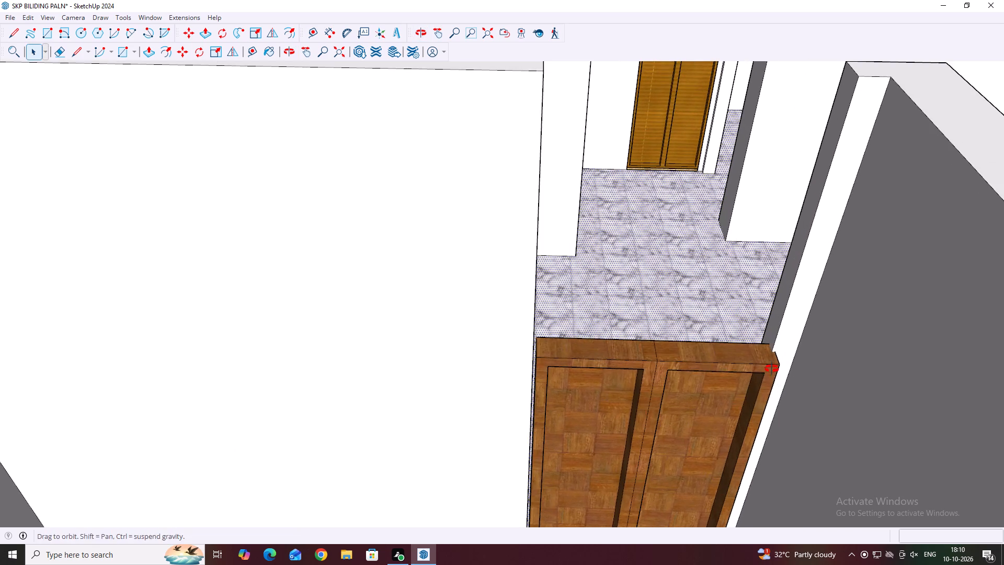
middle_click_drag(772, 369, 767, 403)
scroll(761, 395, "up", 3)
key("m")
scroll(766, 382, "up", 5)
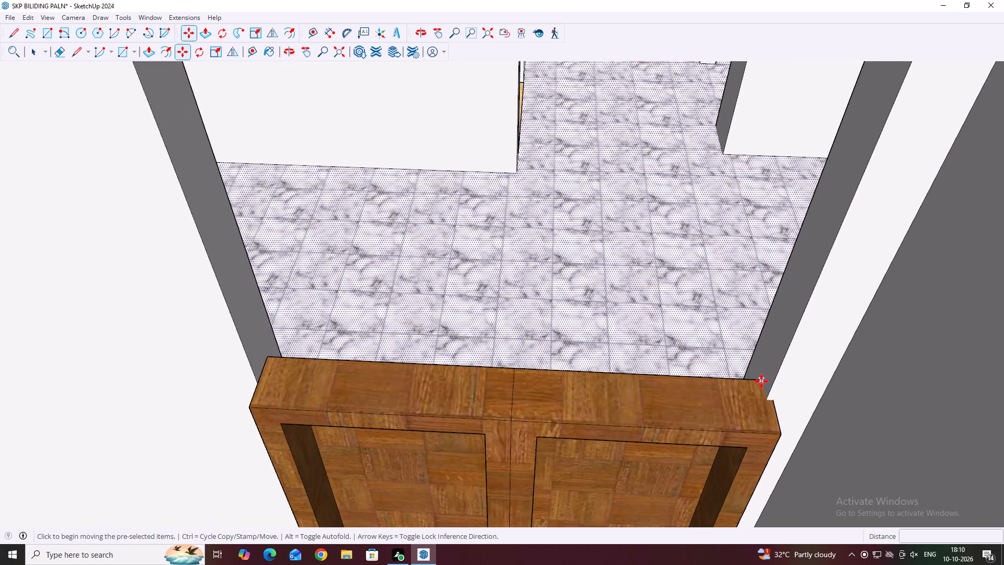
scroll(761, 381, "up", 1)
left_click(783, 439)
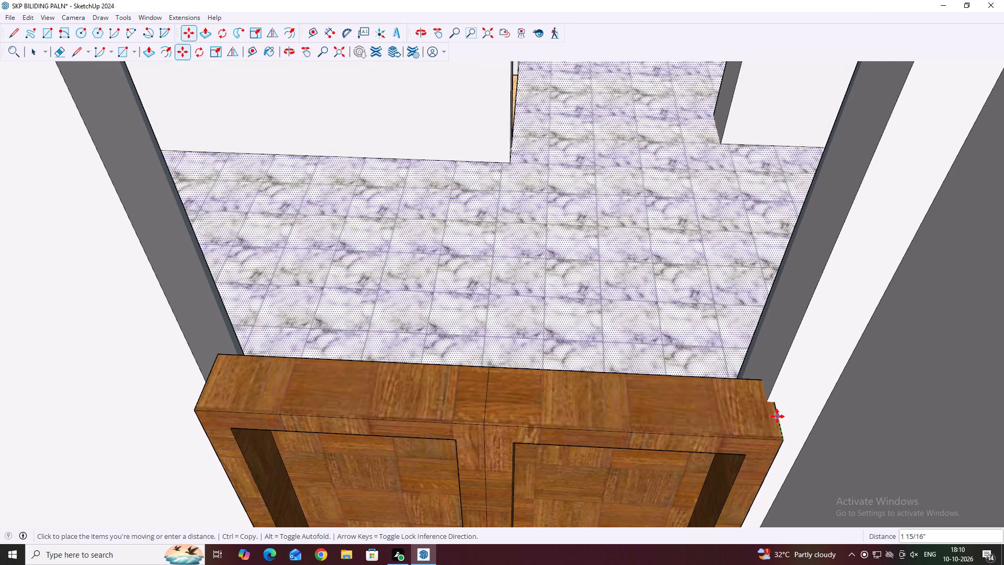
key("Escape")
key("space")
Move the parquet door about 3 1/8" by its top front corner to the adjoining wall's edge.
left_click(708, 426)
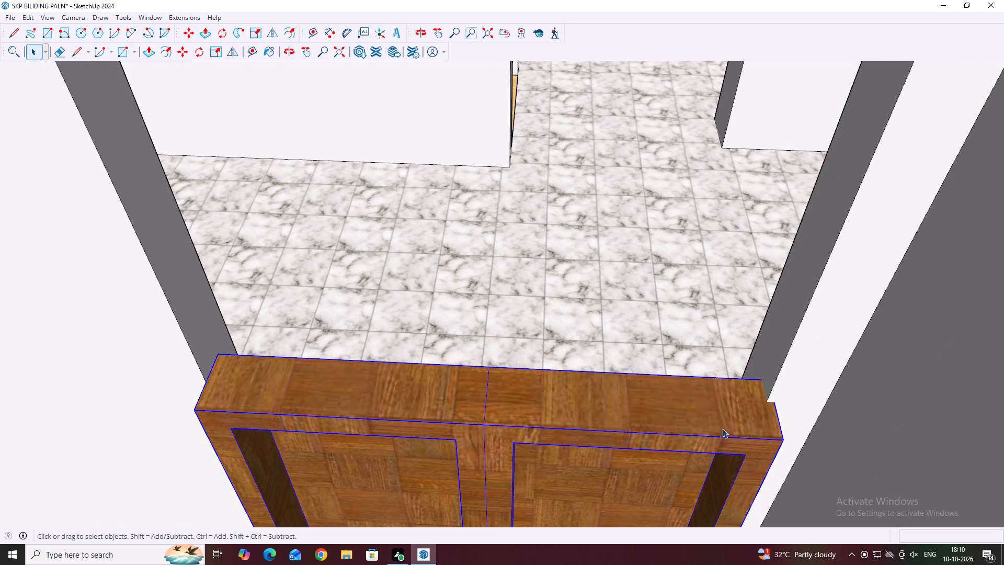
scroll(756, 446, "up", 1)
key("m")
scroll(769, 457, "up", 4)
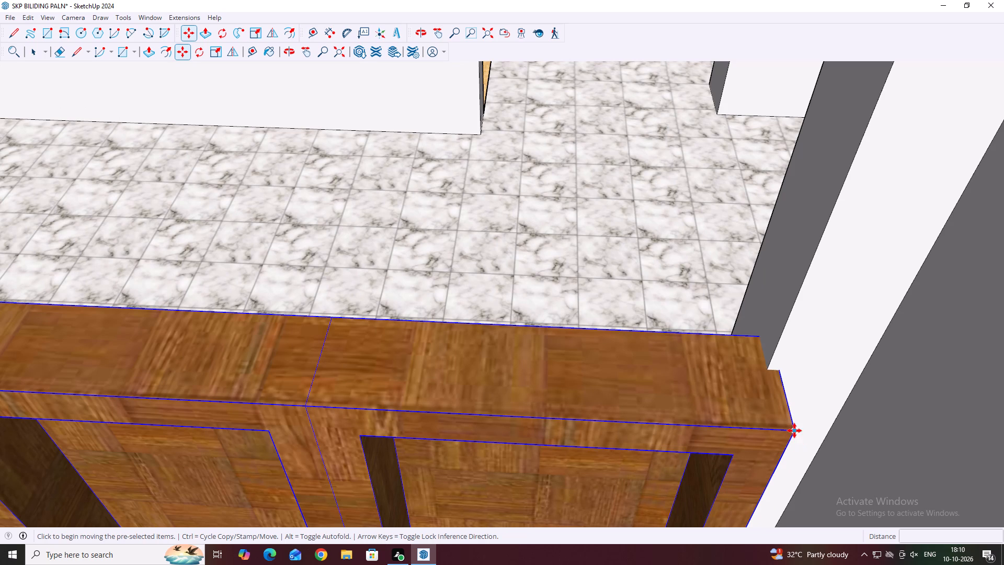
left_click(794, 431)
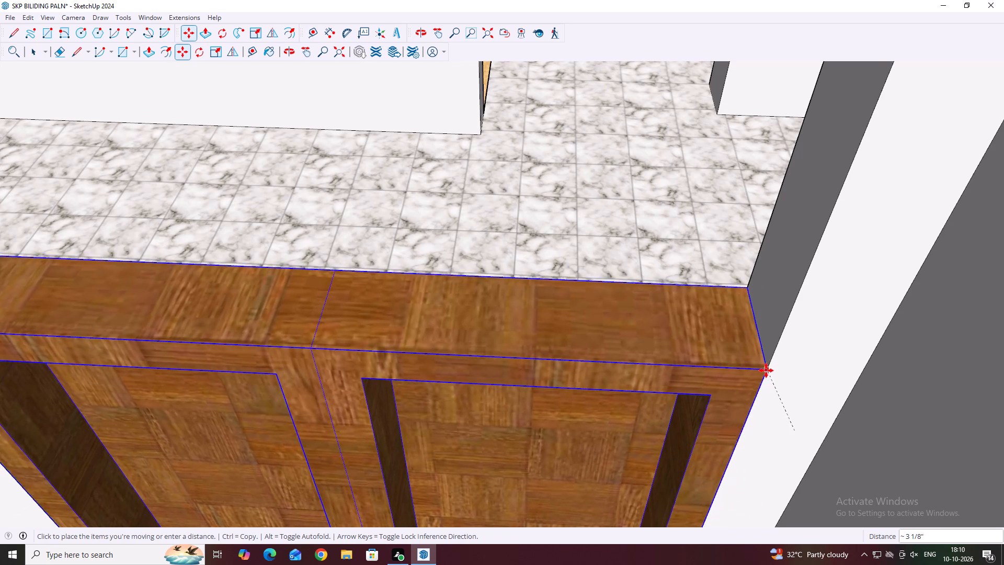
scroll(766, 370, "up", 5)
left_click(769, 369)
scroll(818, 323, "down", 8)
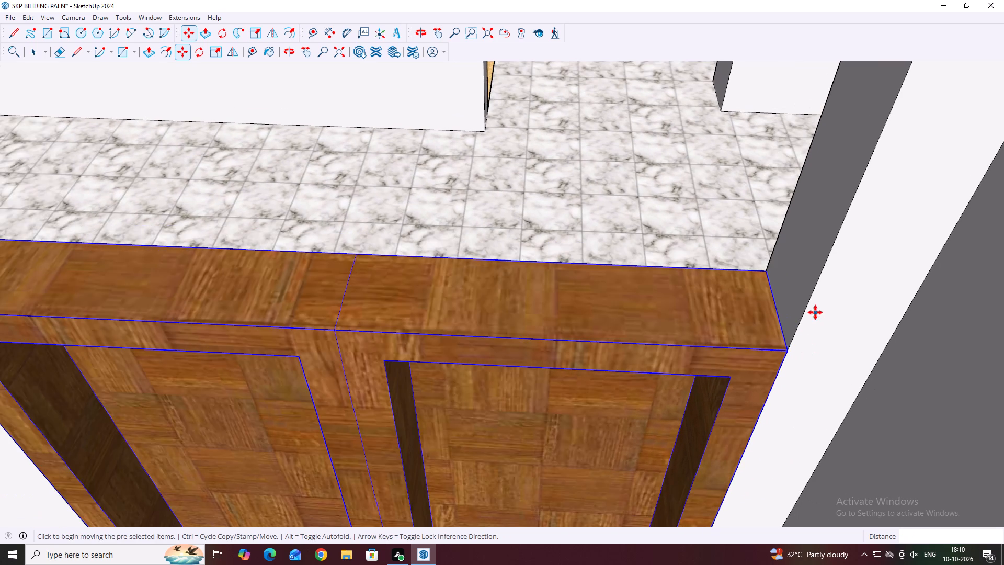
middle_click(815, 312)
scroll(815, 312, "down", 7)
key("space")
left_click(743, 264)
Examine the parquet door in its opening and the surrounding rooms from the front and from above.
scroll(609, 258, "down", 9)
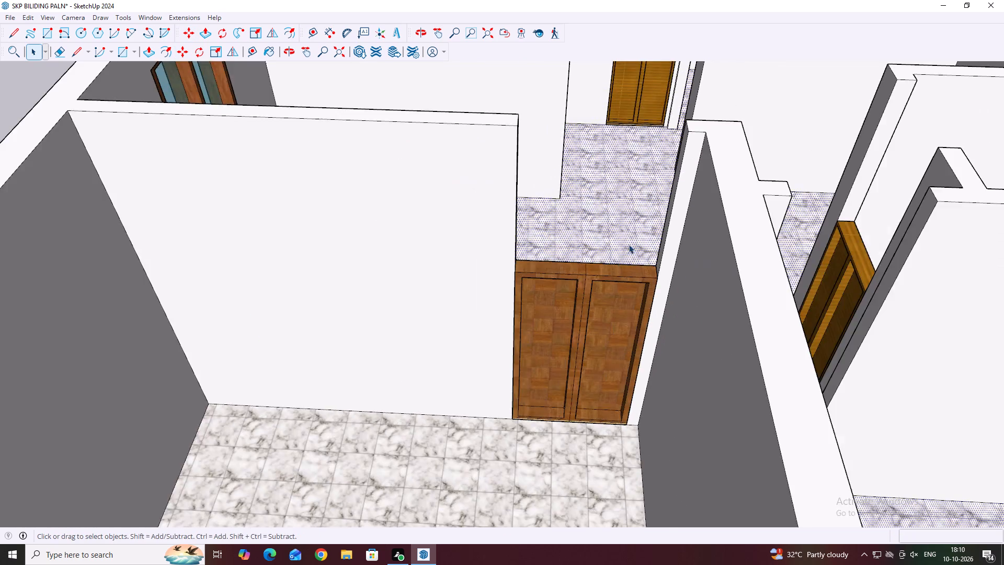
scroll(629, 244, "down", 3)
middle_click_drag(603, 352, 622, 254)
scroll(615, 301, "up", 4)
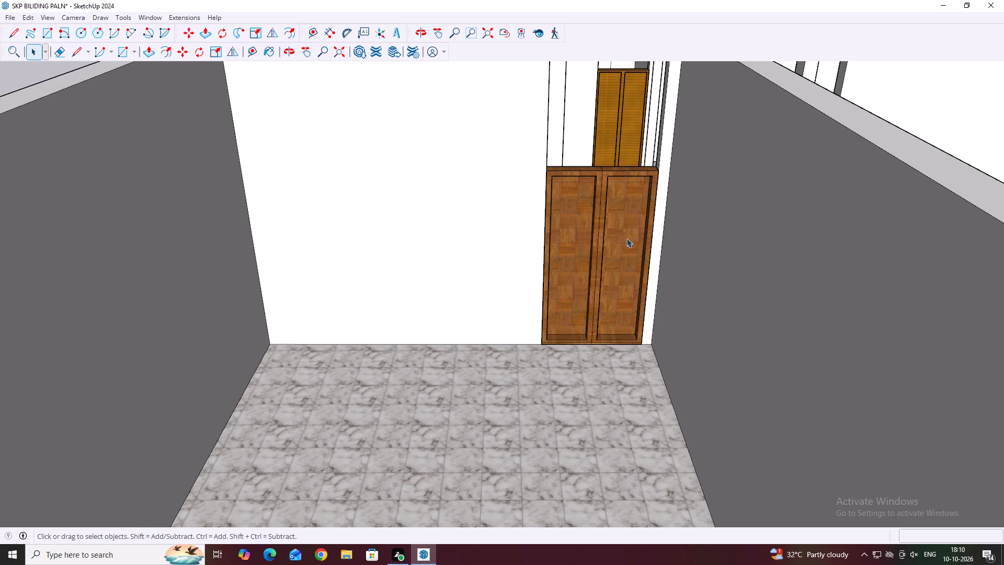
middle_click_drag(627, 233, 608, 285)
scroll(584, 274, "down", 6)
middle_click_drag(730, 273, 592, 251)
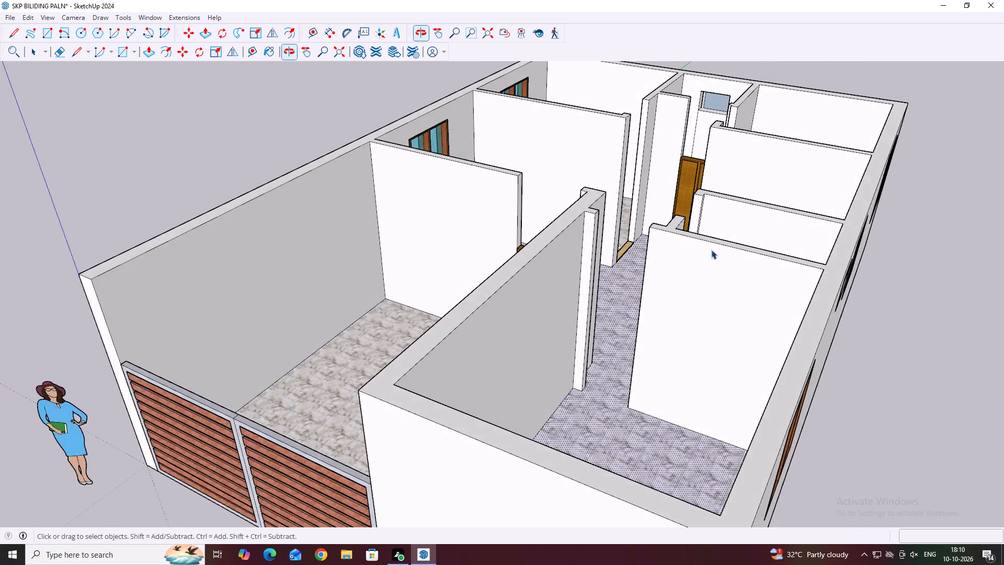
scroll(713, 250, "down", 3)
left_click(871, 313)
middle_click_drag(705, 225, 758, 431)
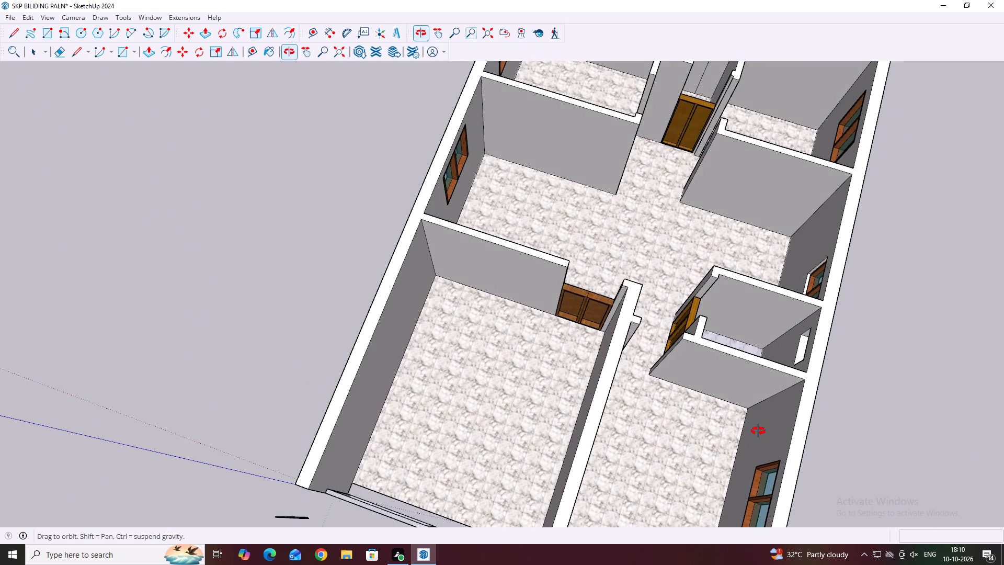
middle_click_drag(758, 431, 764, 423)
middle_click_drag(680, 329, 622, 256)
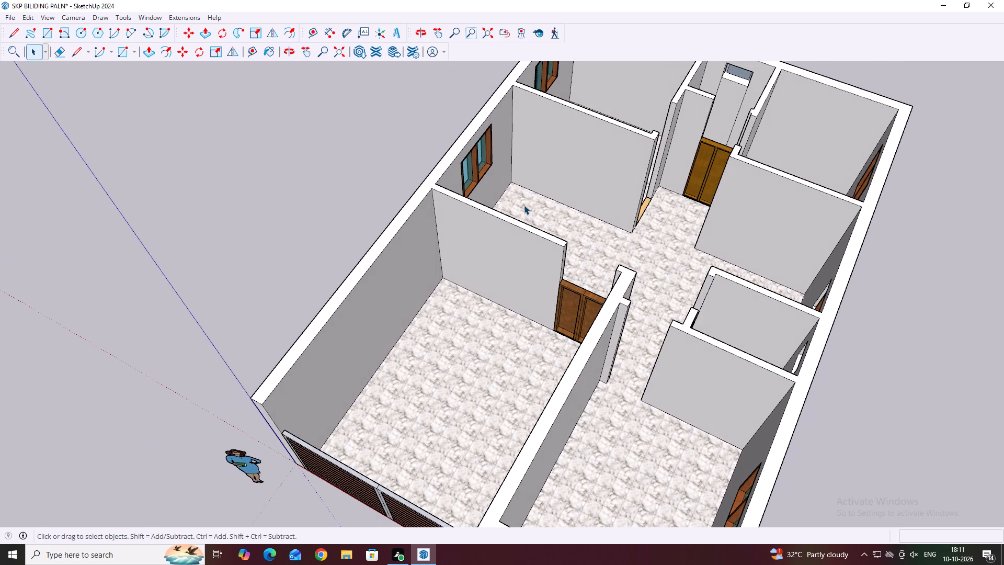
Draw a 4' by 5" rectangle on the wall's end face, from the parquet door's top to the wall's top.
middle_click_drag(594, 314, 586, 300)
scroll(545, 268, "up", 2)
middle_click_drag(674, 276, 548, 260)
key("r")
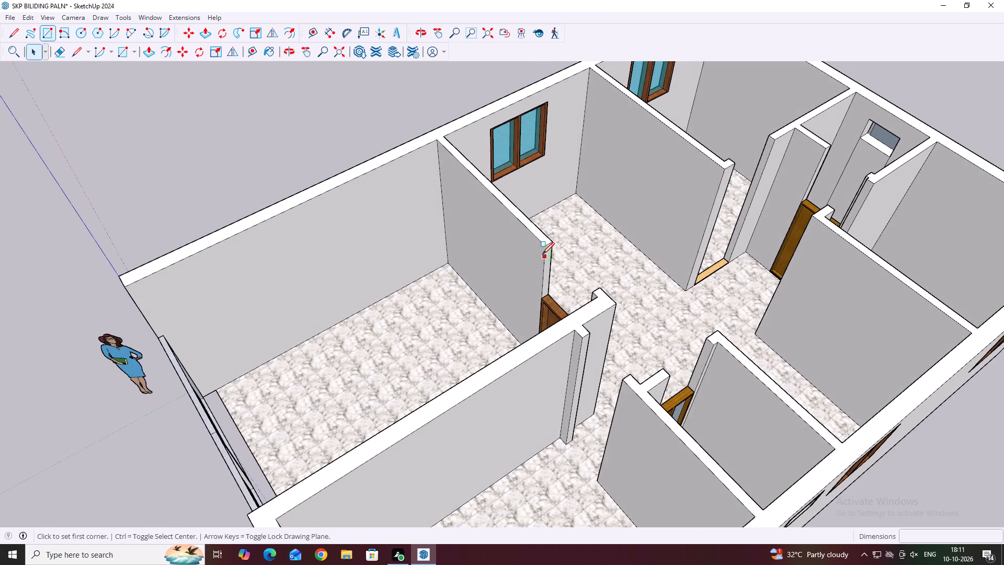
scroll(545, 261, "up", 10)
left_click(539, 306)
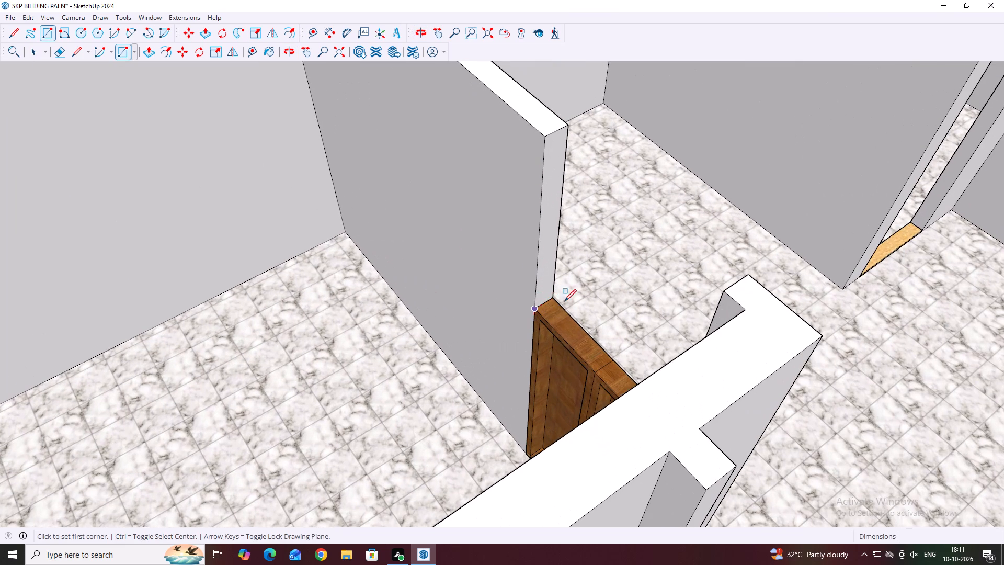
scroll(573, 277, "down", 3)
scroll(566, 197, "up", 5)
left_click(572, 182)
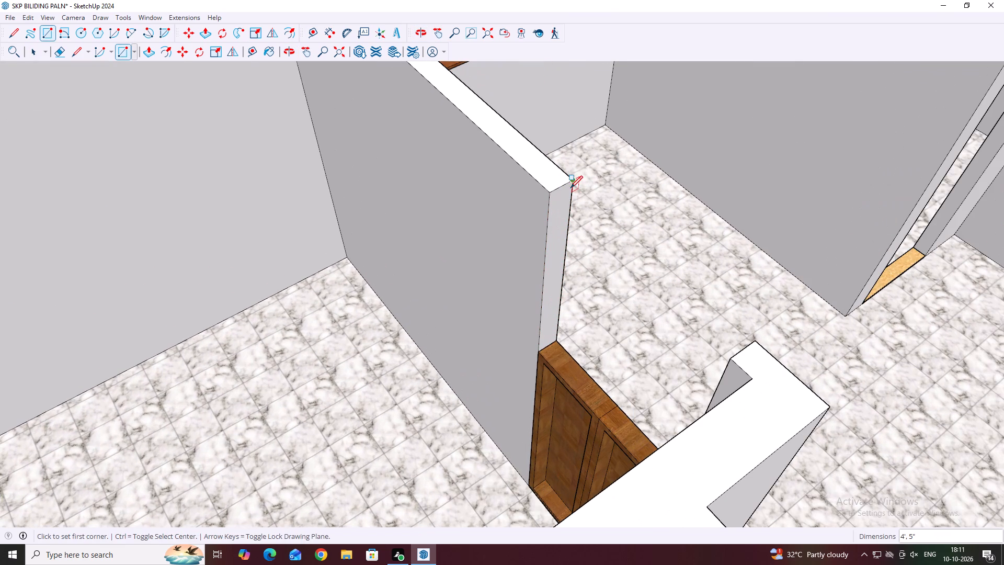
Push/Pull the rectangle above the parquet door 3' 4" across the opening to the adjoining wall.
key("space")
left_click(561, 217)
key("p")
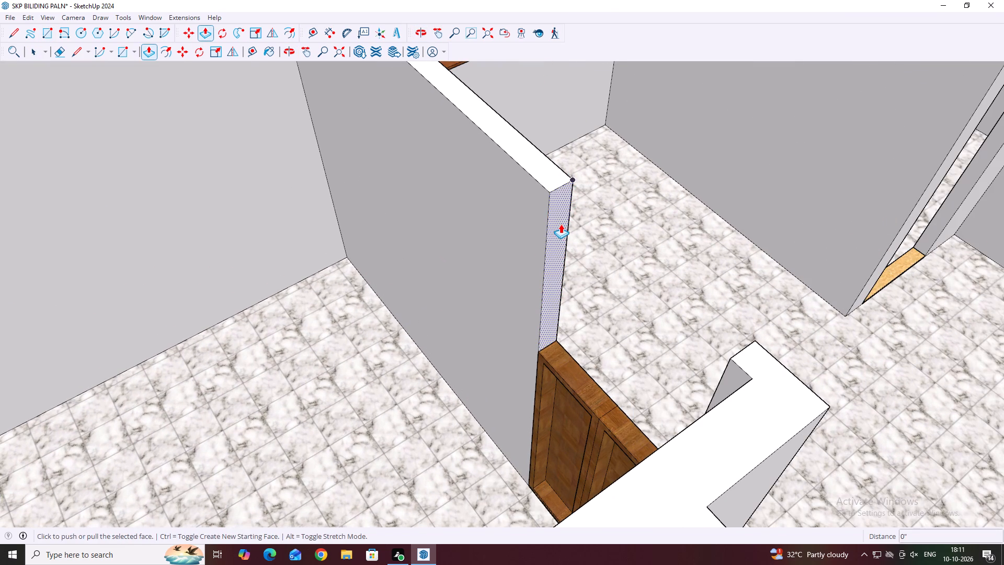
left_click(561, 224)
left_click(739, 355)
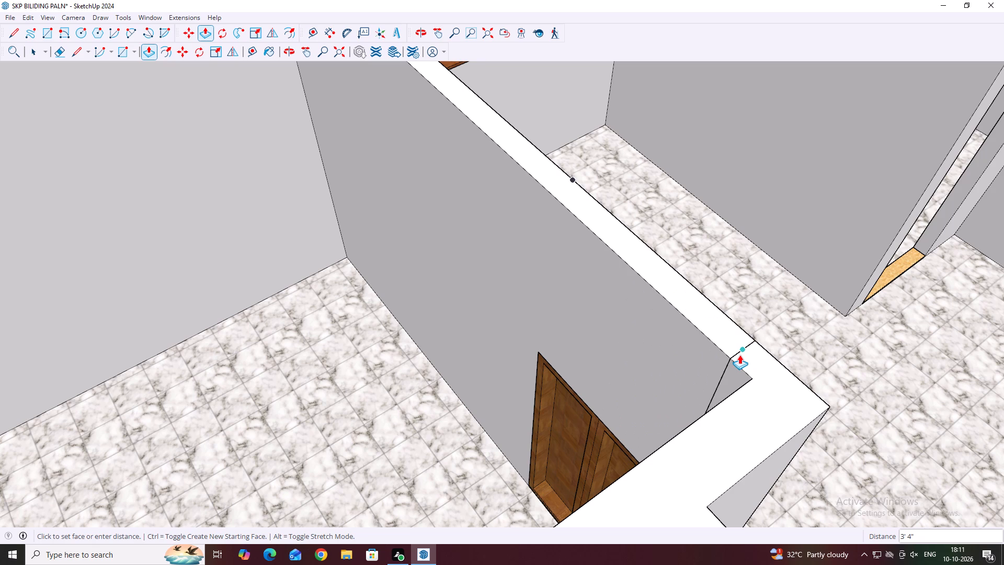
Erase the leftover vertical seam on the front room's wall face, above the parquet door's corner.
scroll(700, 329, "down", 6)
middle_click_drag(676, 360, 814, 246)
key("space")
left_click(759, 306)
middle_click_drag(723, 306, 729, 304)
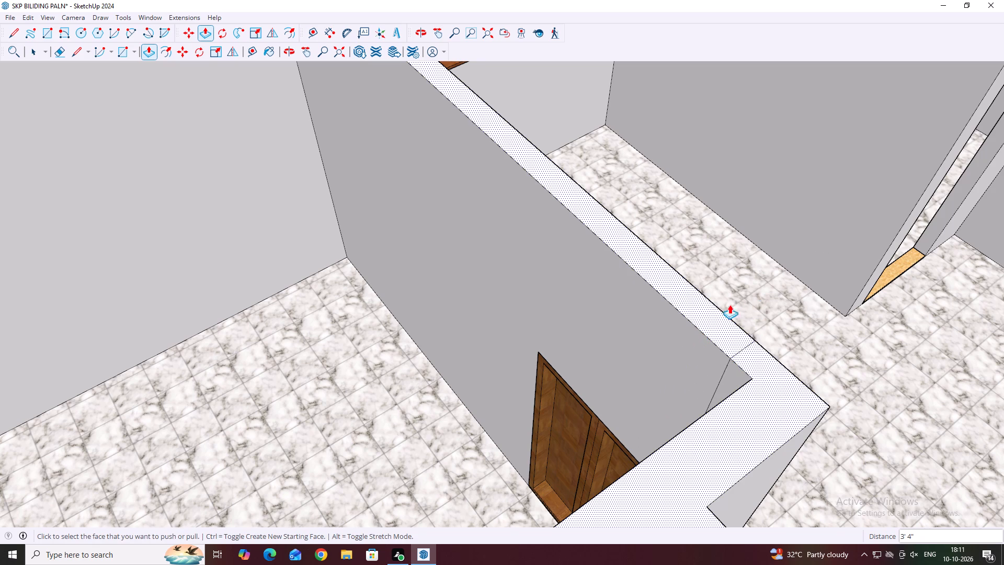
middle_click_drag(729, 304, 863, 225)
key("space")
scroll(736, 280, "down", 6)
middle_click_drag(635, 279, 832, 246)
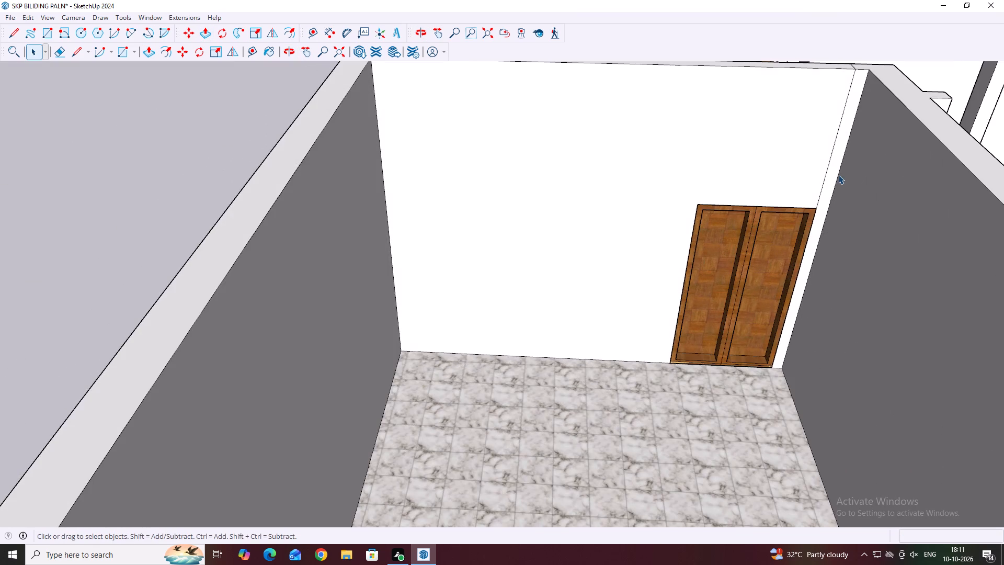
scroll(835, 174, "up", 3)
left_click(817, 187)
left_click(817, 193)
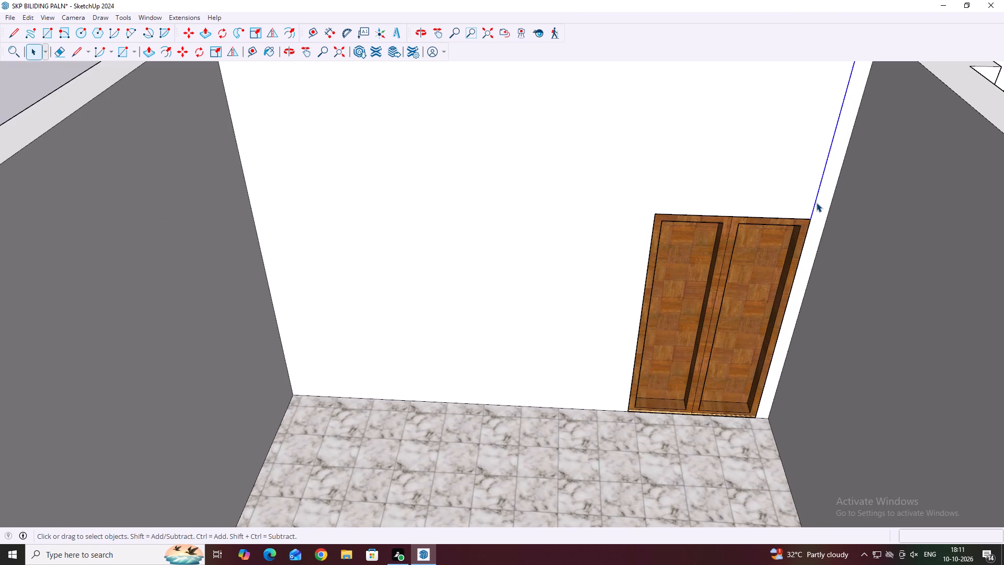
key("Delete")
Erase the leftover seam across the wall's top where the new section meets the adjoining wall.
scroll(721, 225, "down", 11)
middle_click_drag(759, 189, 714, 254)
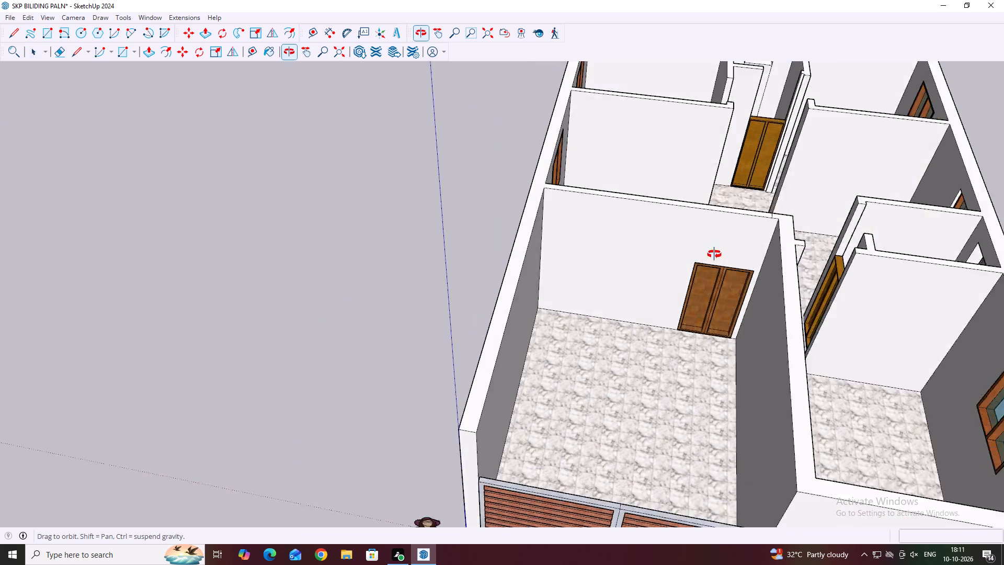
middle_click_drag(714, 254, 705, 308)
scroll(752, 280, "up", 4)
left_click(779, 263)
key("Delete")
Examine the closed wall above the parquet door from both sides and the door's fit at the floor.
scroll(714, 279, "down", 5)
middle_click_drag(780, 261, 760, 270)
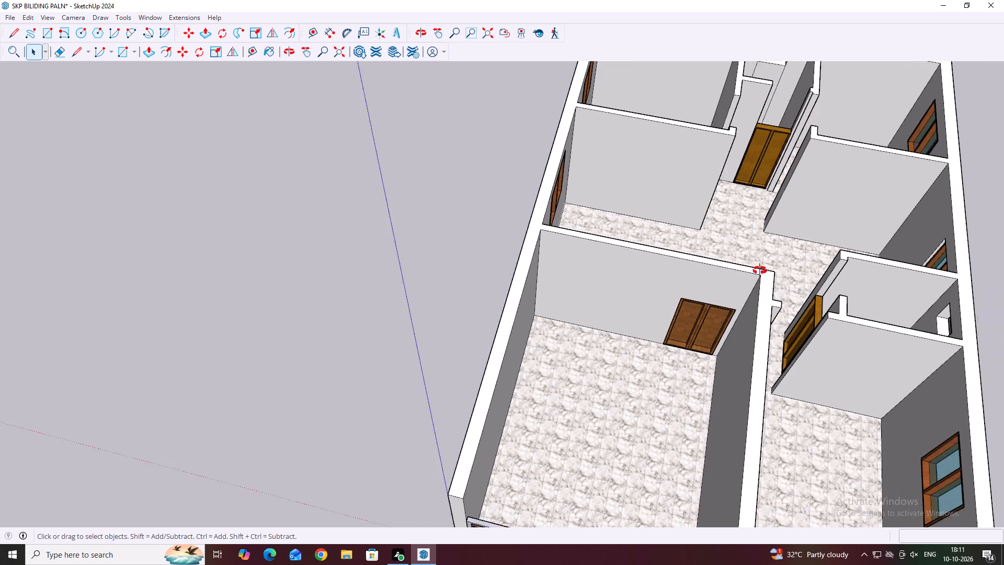
middle_click_drag(760, 270, 549, 334)
middle_click_drag(693, 411, 527, 254)
middle_click_drag(597, 354, 433, 246)
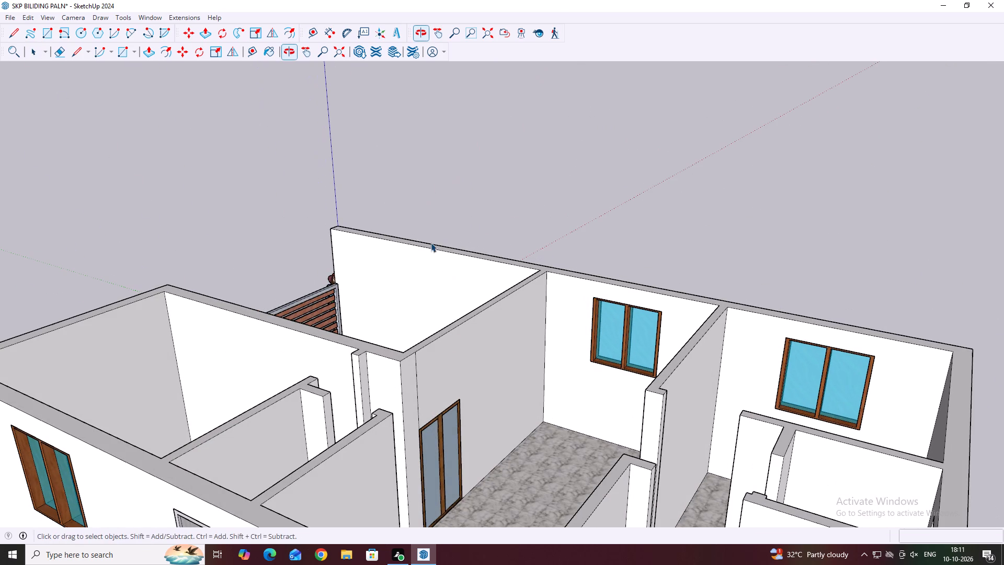
scroll(513, 335, "down", 1)
middle_click_drag(520, 340, 668, 421)
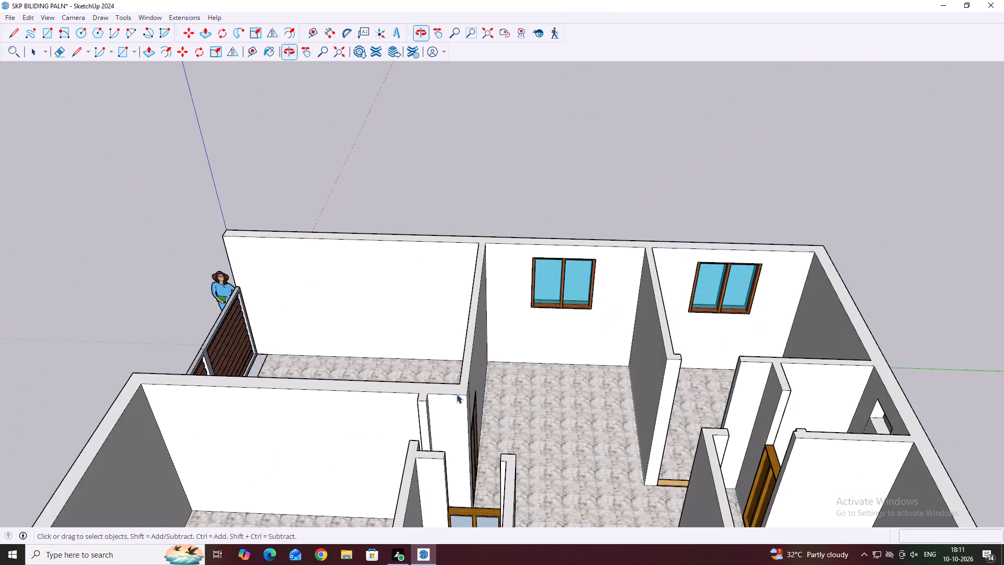
middle_click_drag(408, 390, 667, 387)
middle_click_drag(488, 383, 593, 386)
scroll(593, 386, "up", 6)
middle_click_drag(699, 367, 783, 326)
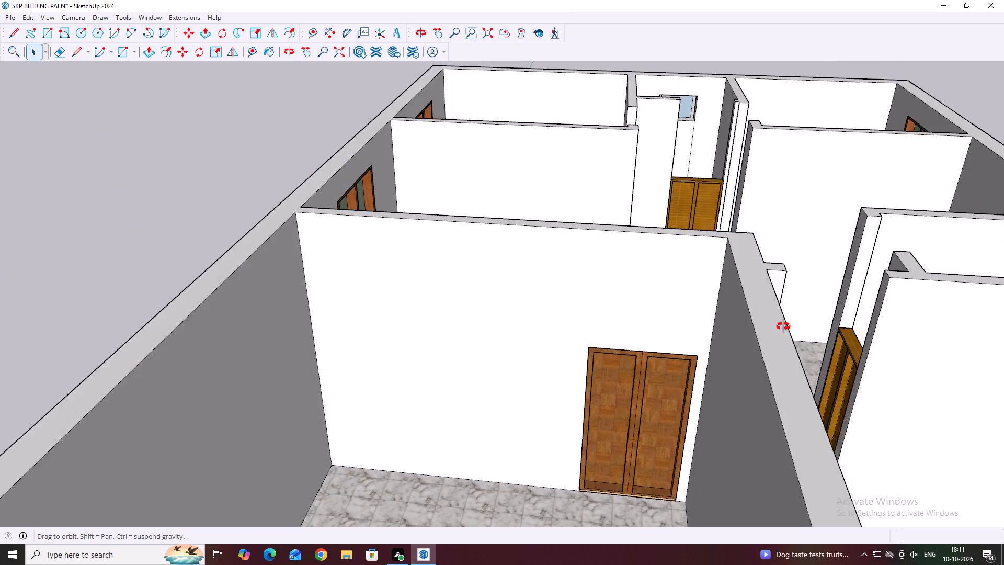
middle_click_drag(783, 326, 802, 315)
scroll(662, 482, "up", 7)
scroll(726, 485, "up", 3)
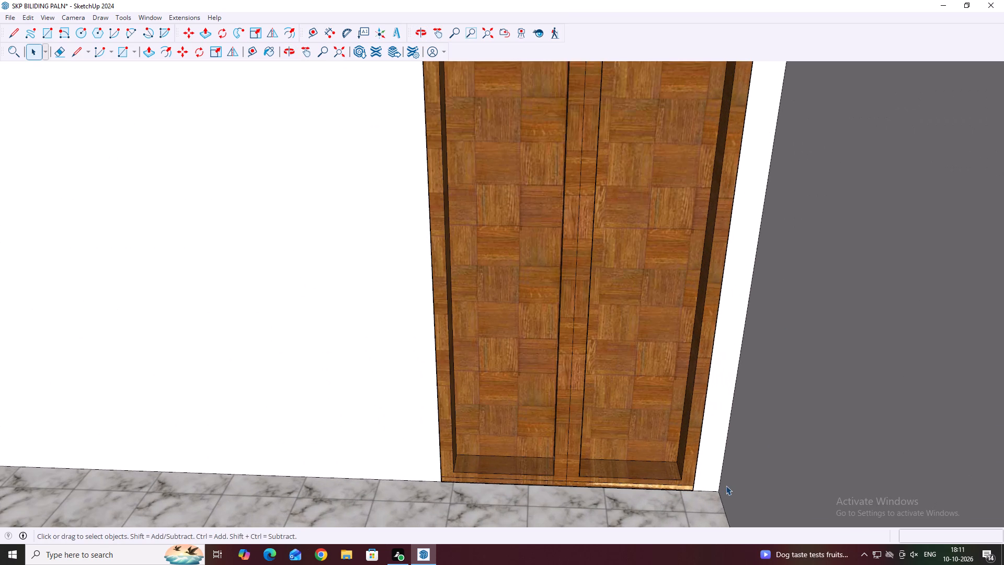
Examine the whole house from outside, from the front and from above.
scroll(633, 458, "down", 18)
middle_click_drag(746, 414, 642, 369)
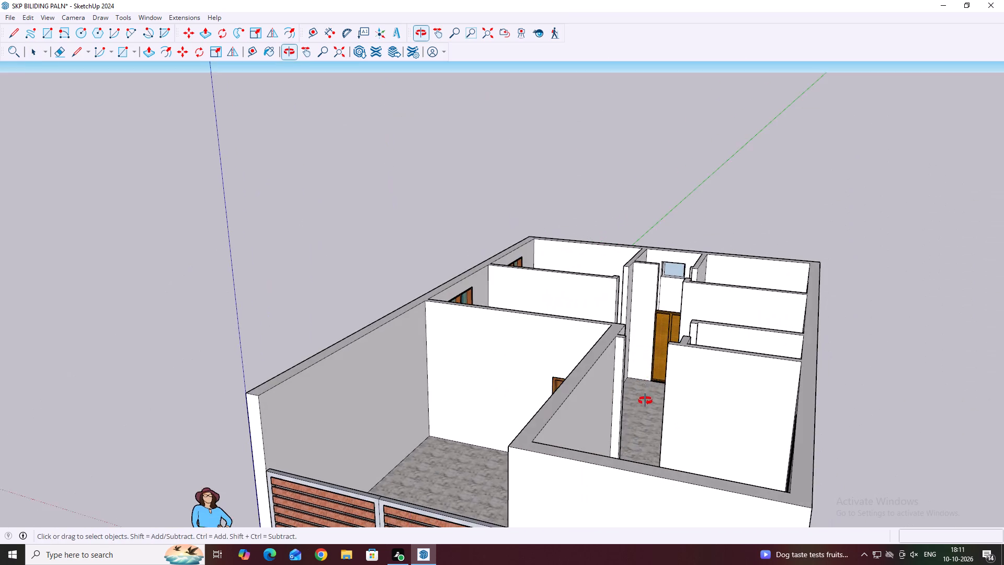
middle_click_drag(645, 400, 595, 389)
middle_click_drag(602, 350, 557, 365)
middle_click_drag(663, 379, 534, 387)
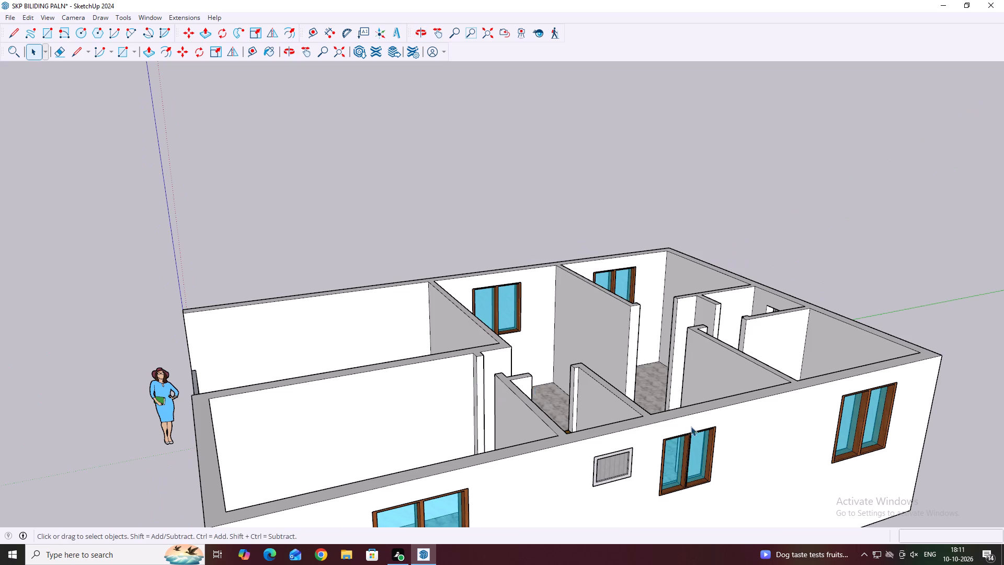
scroll(691, 426, "down", 7)
middle_click_drag(634, 383, 727, 434)
middle_click_drag(507, 479, 721, 451)
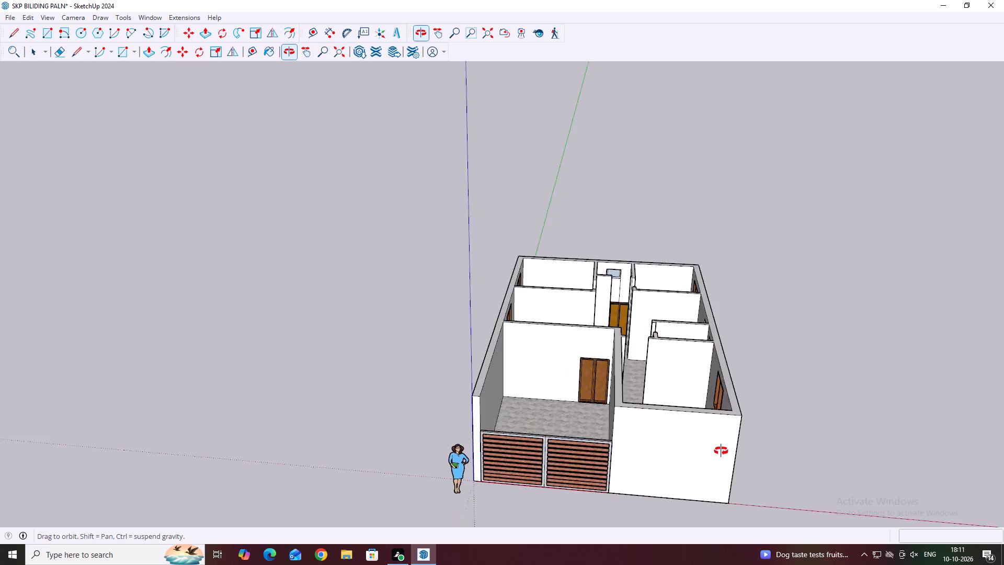
middle_click_drag(721, 451, 692, 460)
middle_click_drag(584, 416, 618, 420)
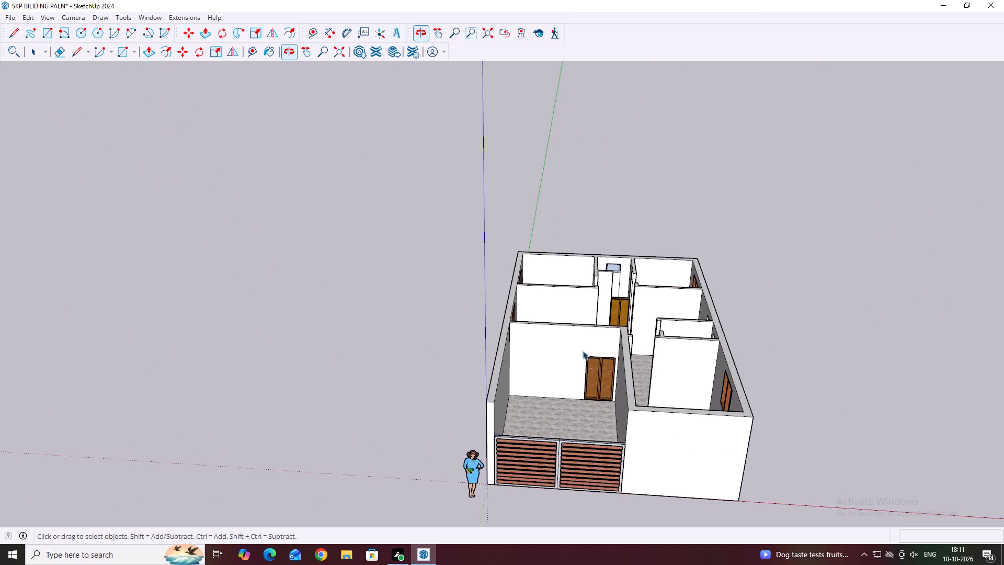
scroll(580, 348, "up", 3)
middle_click_drag(611, 352, 629, 372)
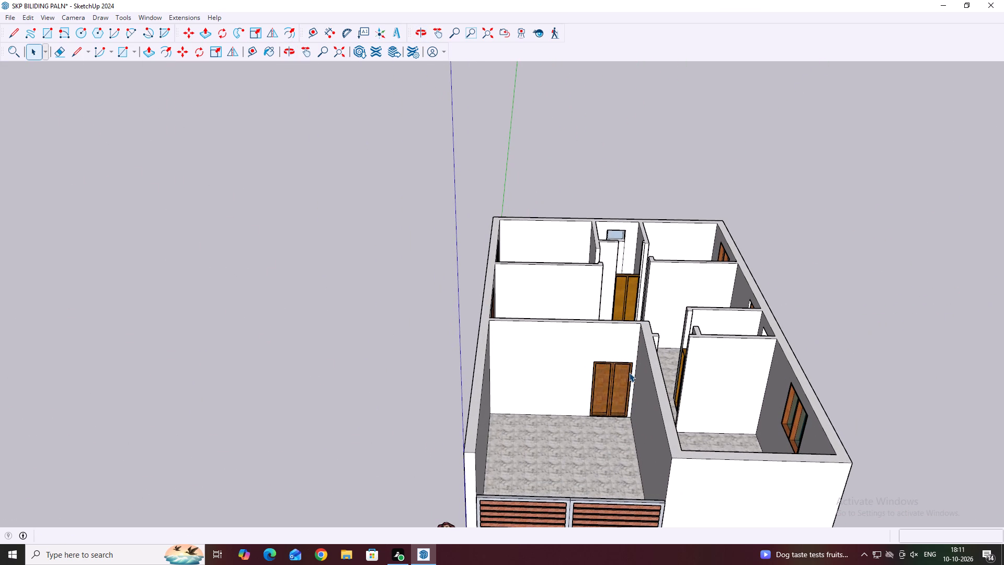
middle_click_drag(682, 335, 734, 448)
middle_click_drag(735, 317, 691, 337)
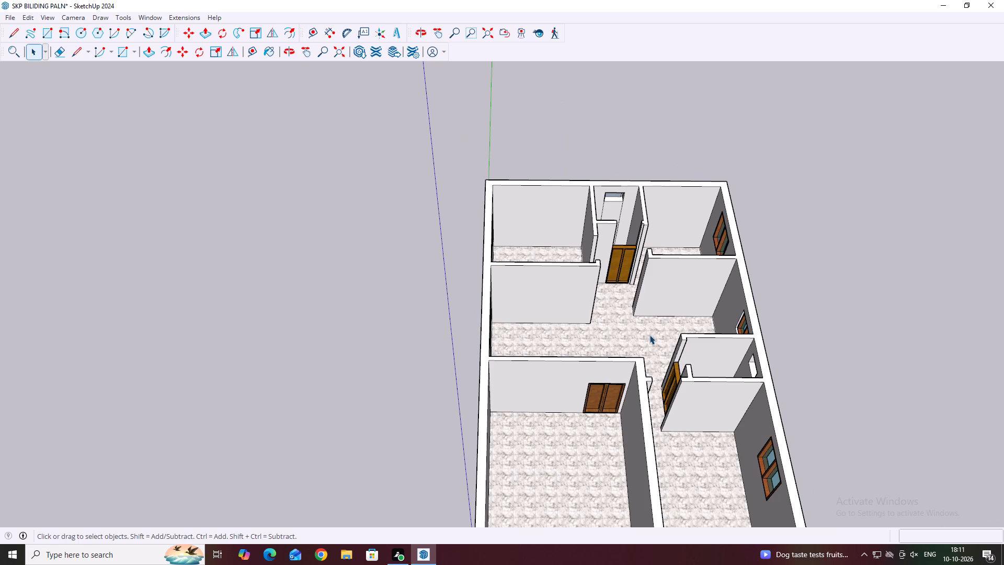
Erase the two leftover vertical lines below the small high window inside the narrow rear room.
middle_click_drag(668, 284, 600, 378)
middle_click_drag(602, 381, 669, 301)
scroll(632, 194, "up", 5)
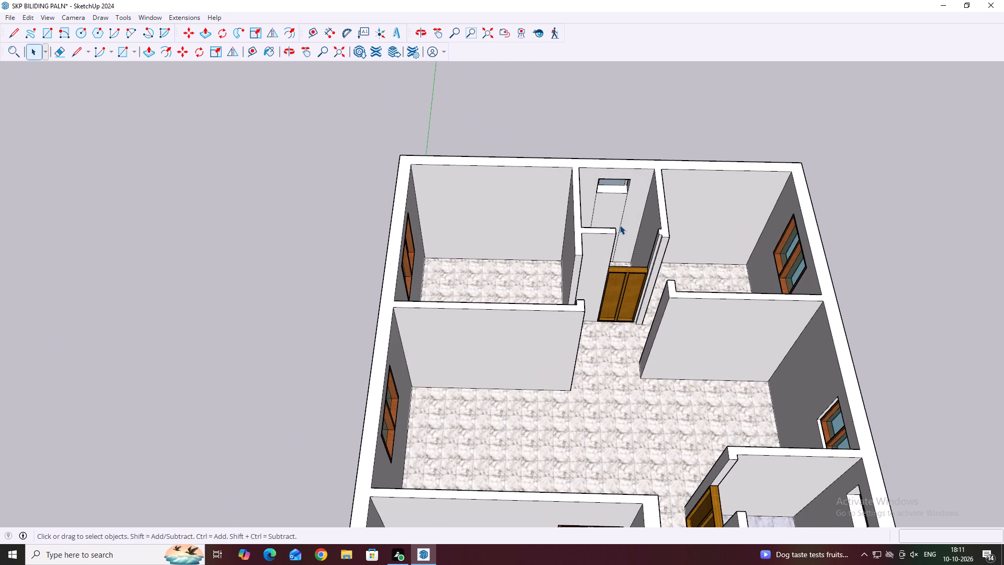
left_click(620, 225)
key("Delete")
scroll(585, 199, "up", 4)
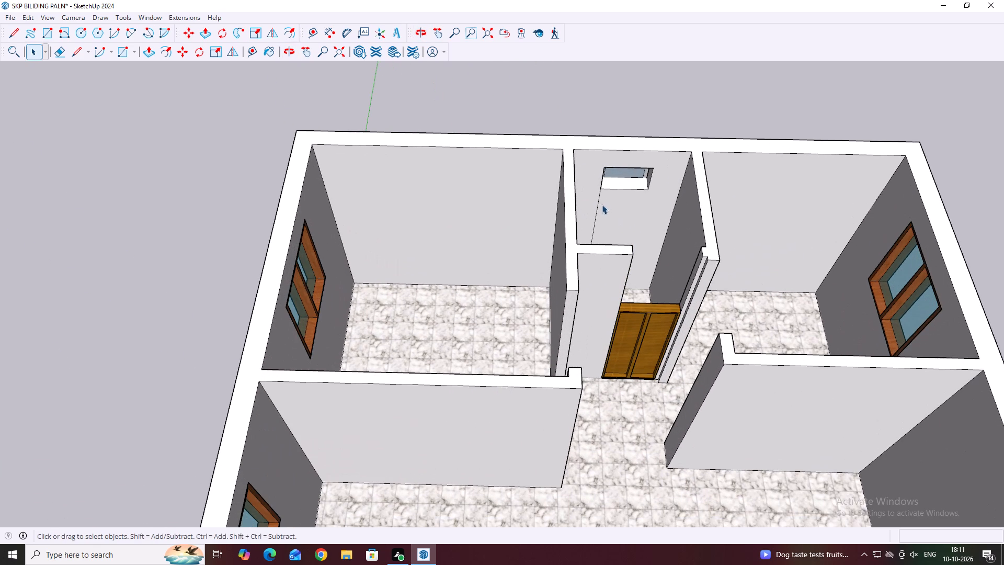
left_click(601, 203)
left_click(600, 203)
key("Delete")
Examine the rooms, doors and windows from above and from the long side wall.
scroll(651, 222, "down", 2)
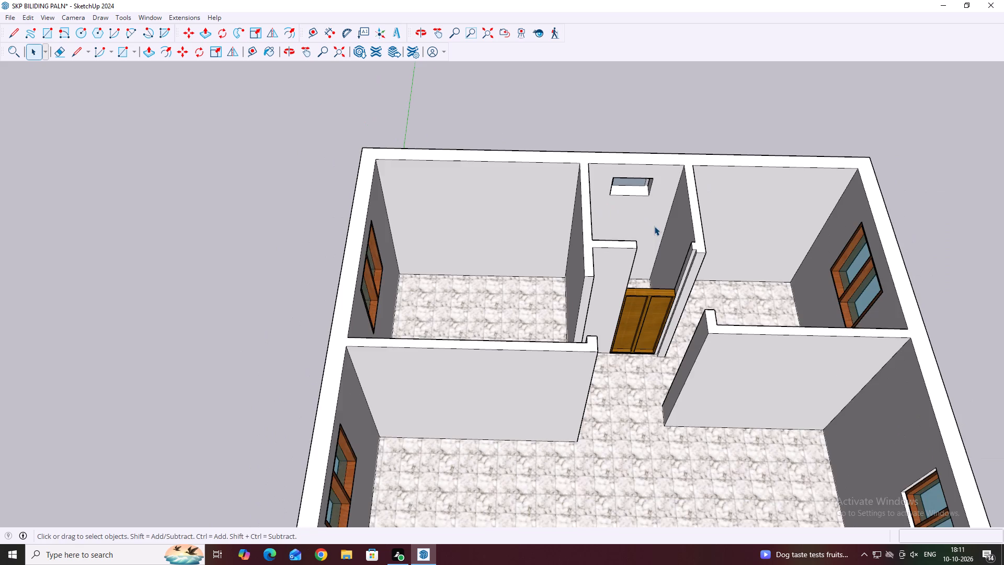
scroll(654, 226, "down", 1)
middle_click_drag(773, 308, 861, 309)
scroll(493, 345, "down", 5)
middle_click_drag(704, 420, 838, 387)
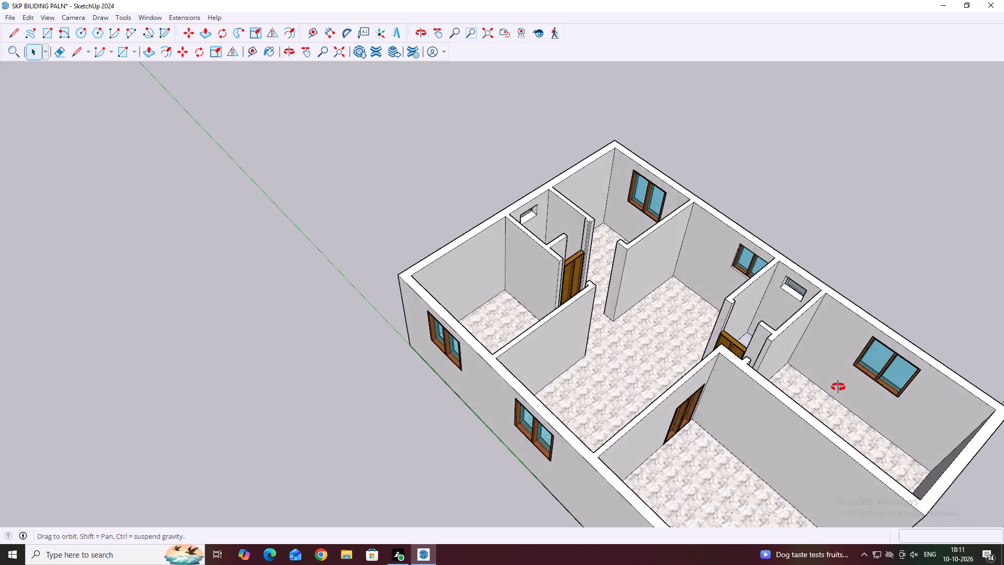
middle_click_drag(838, 387, 838, 350)
middle_click_drag(628, 340, 649, 354)
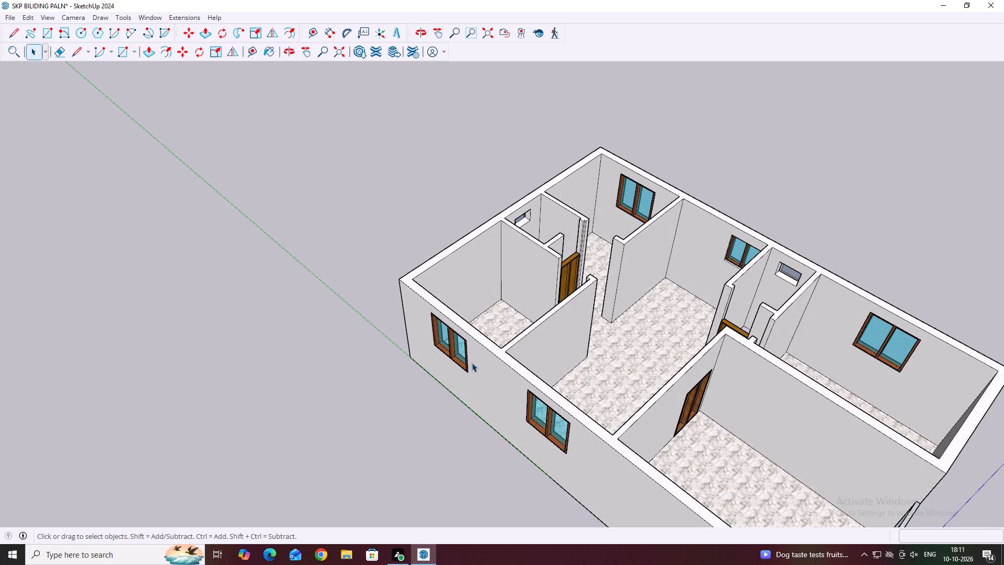
scroll(473, 370, "down", 1)
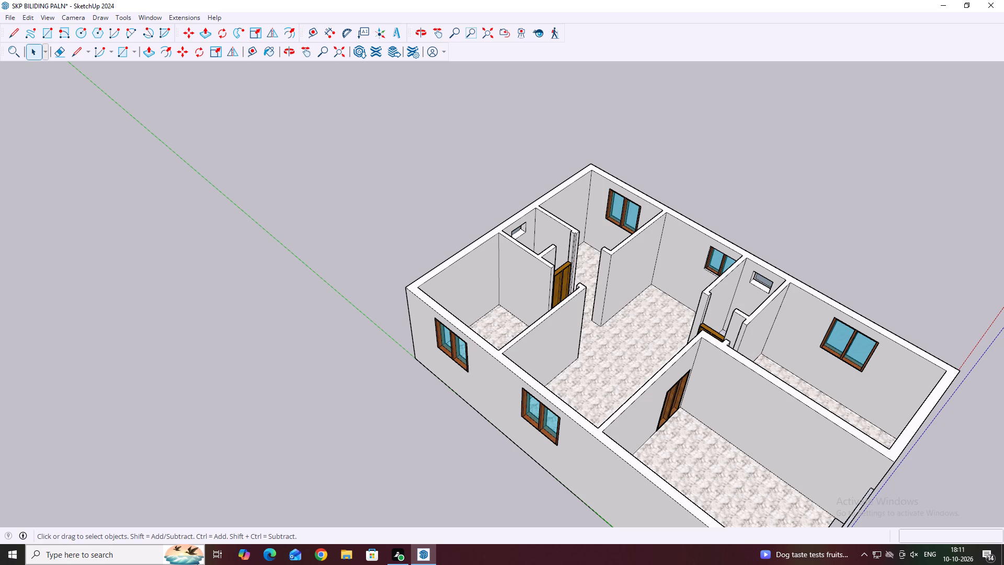
scroll(195, 563, "up", 4)
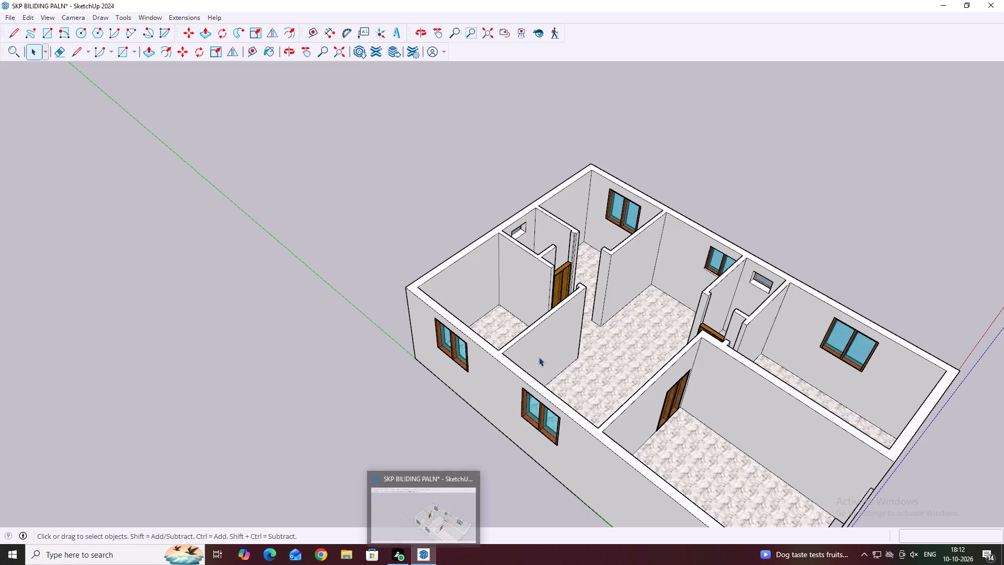
middle_click_drag(404, 351, 539, 323)
scroll(569, 310, "down", 4)
middle_click_drag(569, 352, 573, 352)
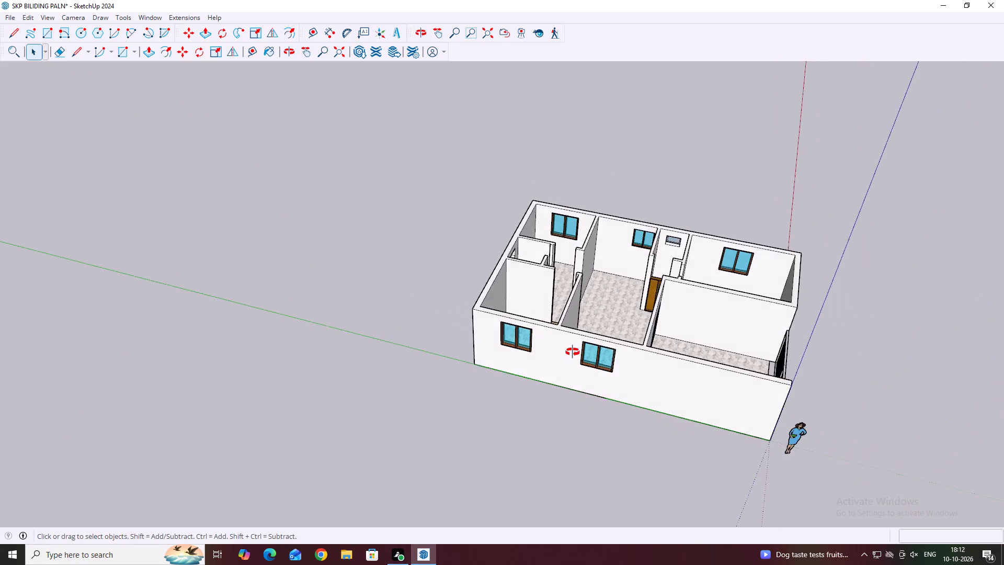
middle_click_drag(573, 352, 604, 321)
scroll(600, 330, "up", 6)
middle_click_drag(640, 326, 643, 284)
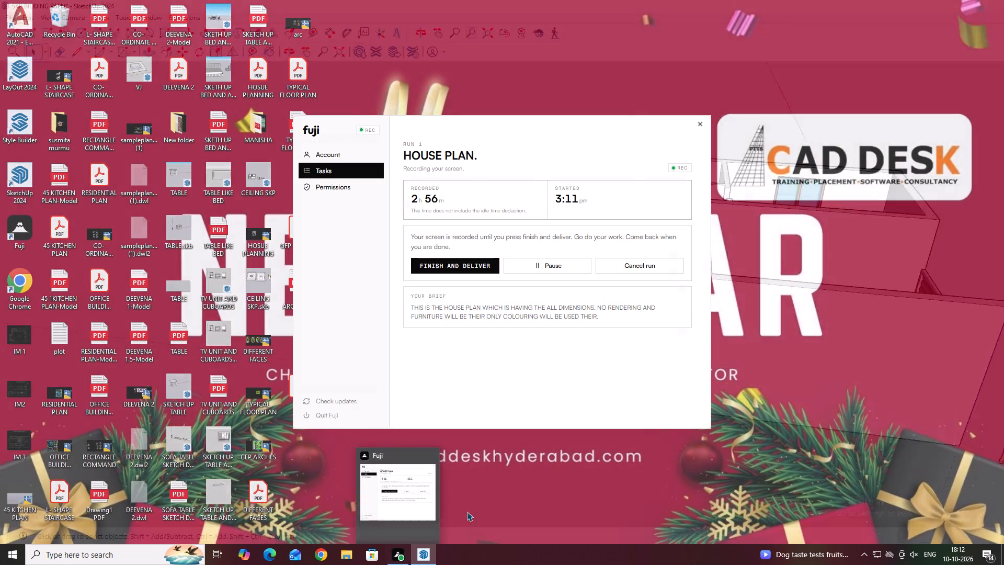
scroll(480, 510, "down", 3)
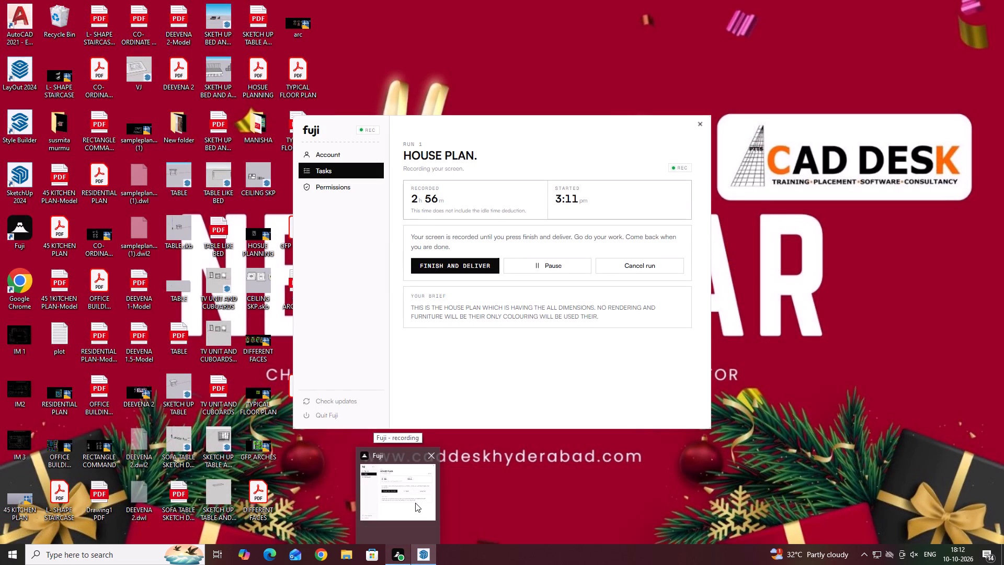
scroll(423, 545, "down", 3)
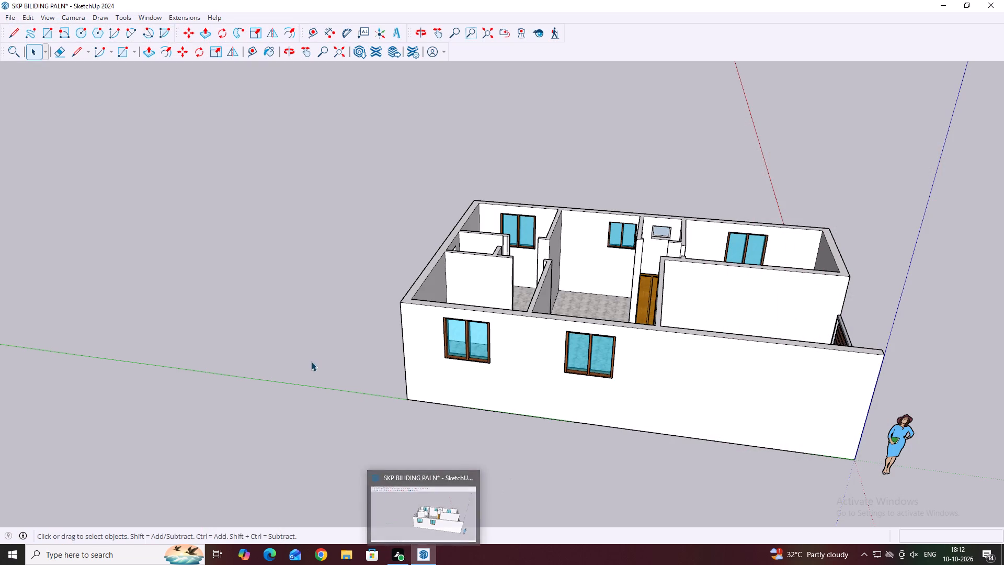
Erase the two leftover vertical lines below the small window on the rear wall's outer face.
middle_click_drag(375, 324, 577, 384)
middle_click_drag(449, 307, 471, 336)
scroll(469, 337, "up", 1)
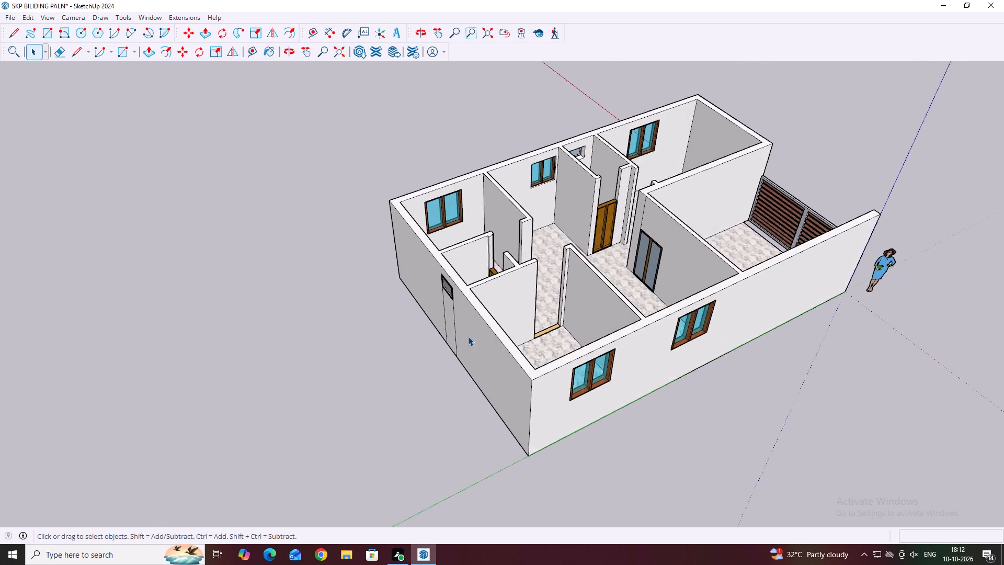
scroll(468, 336, "up", 5)
middle_click_drag(475, 347, 551, 331)
scroll(481, 344, "up", 2)
left_click(480, 342)
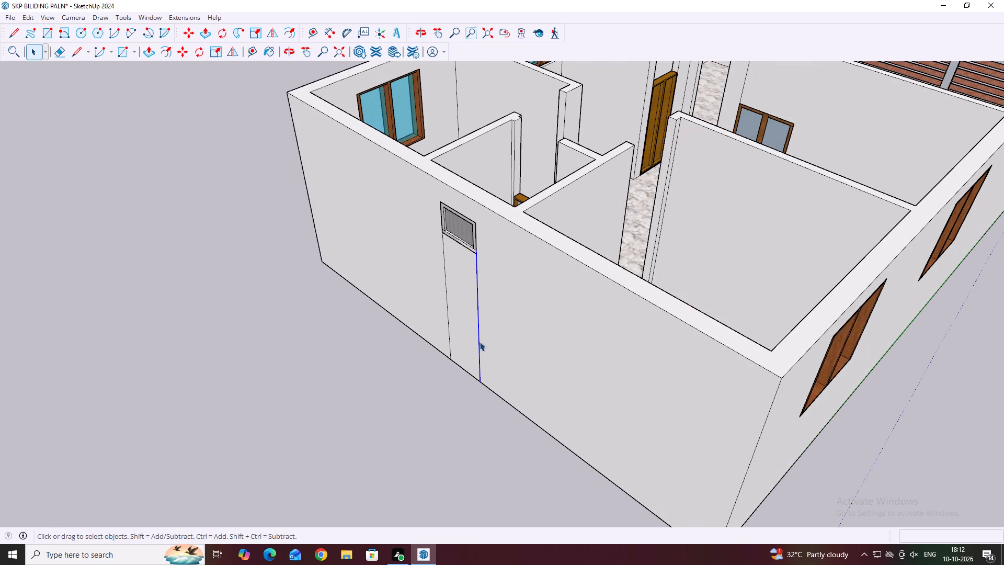
key("Delete")
left_click(449, 326)
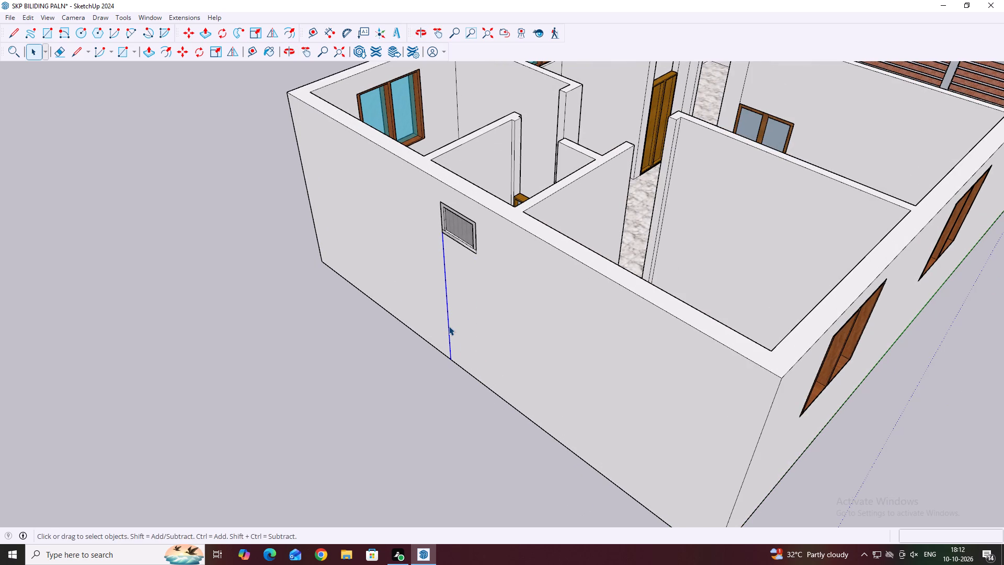
key("Delete")
Examine the house's interior walls and doors from above, from the rear round to the front.
scroll(458, 330, "down", 5)
middle_click_drag(774, 272, 736, 286)
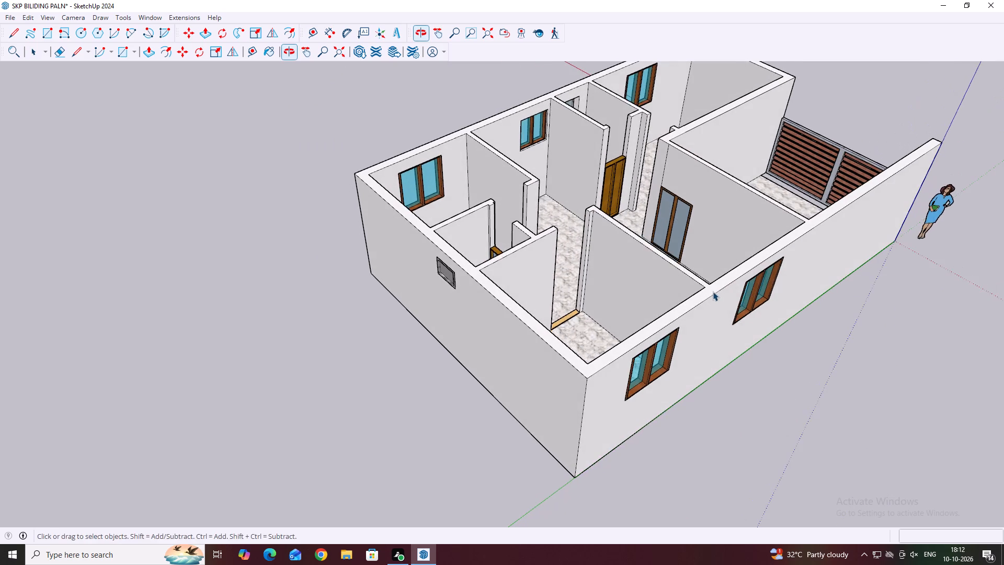
middle_click_drag(713, 297, 363, 319)
middle_click_drag(720, 257, 469, 236)
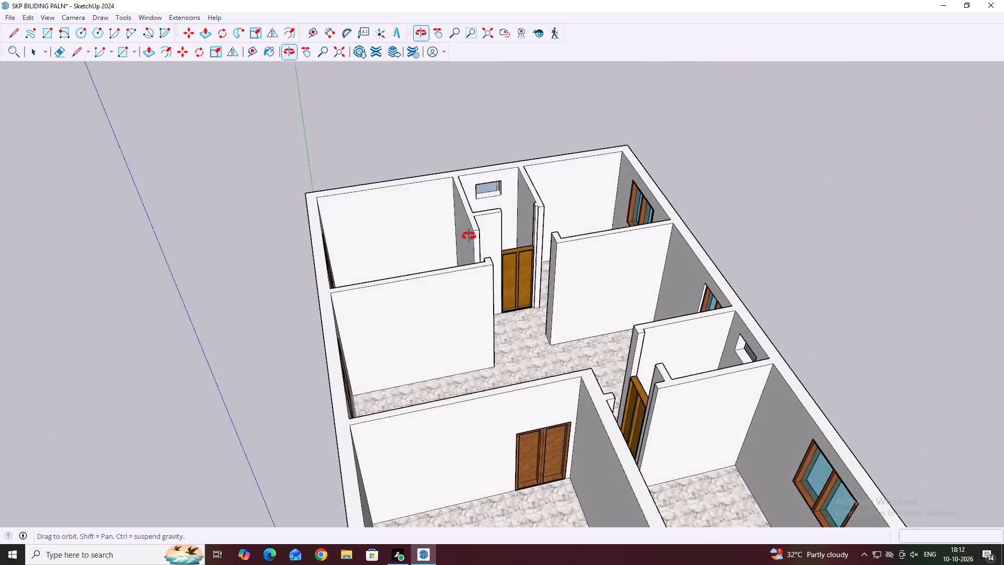
middle_click_drag(469, 236, 463, 236)
middle_click_drag(601, 235, 568, 248)
scroll(551, 258, "down", 1)
middle_click_drag(578, 296, 711, 321)
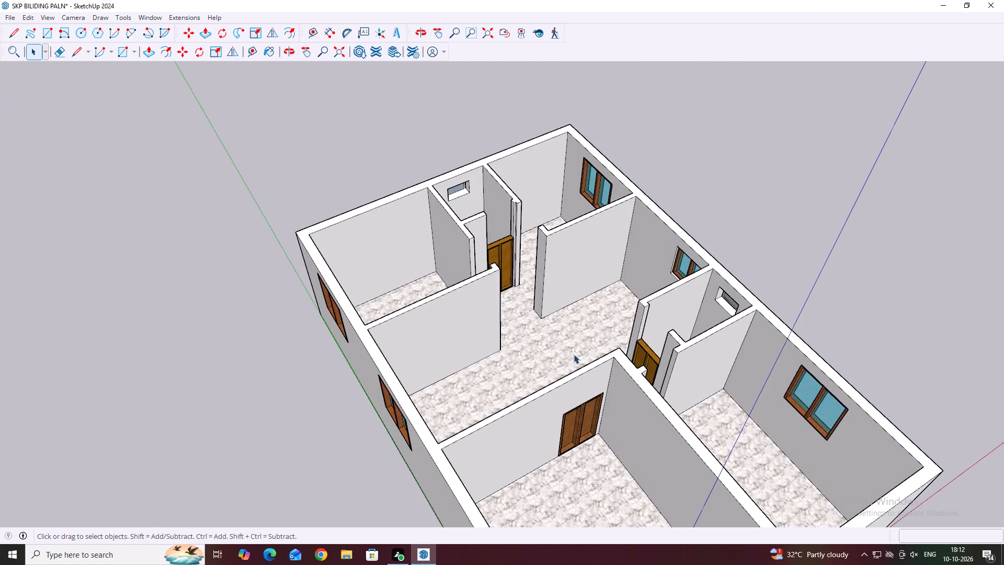
middle_click_drag(578, 359, 638, 350)
scroll(632, 347, "down", 1)
middle_click_drag(938, 379, 718, 280)
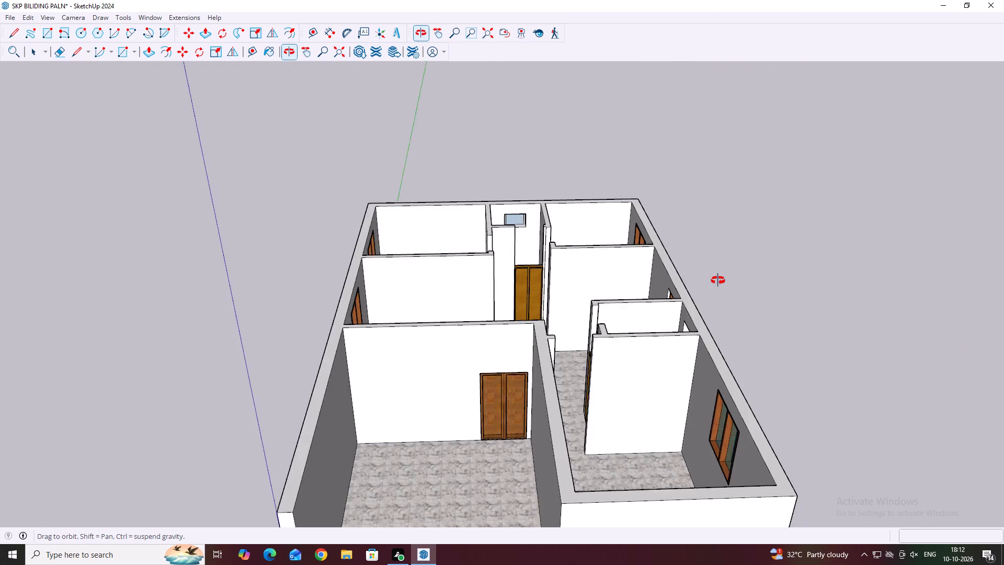
Examine the house's rooms, doors and open doorways from the front, from above and from the long side.
middle_click_drag(718, 280, 712, 279)
scroll(711, 279, "down", 10)
middle_click_drag(582, 413, 568, 355)
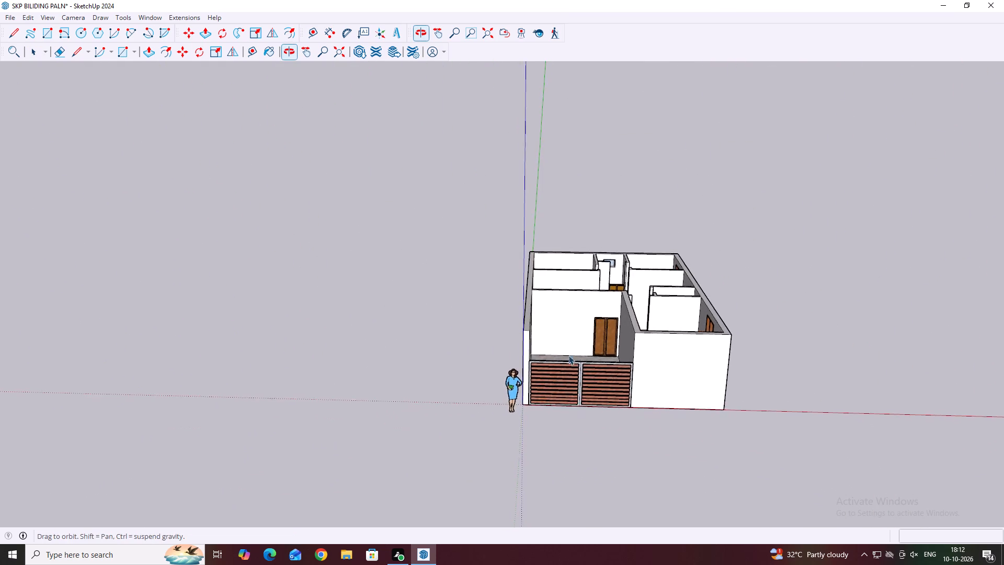
middle_click_drag(568, 355, 567, 355)
scroll(587, 374, "up", 5)
middle_click_drag(621, 341, 671, 474)
scroll(699, 374, "up", 2)
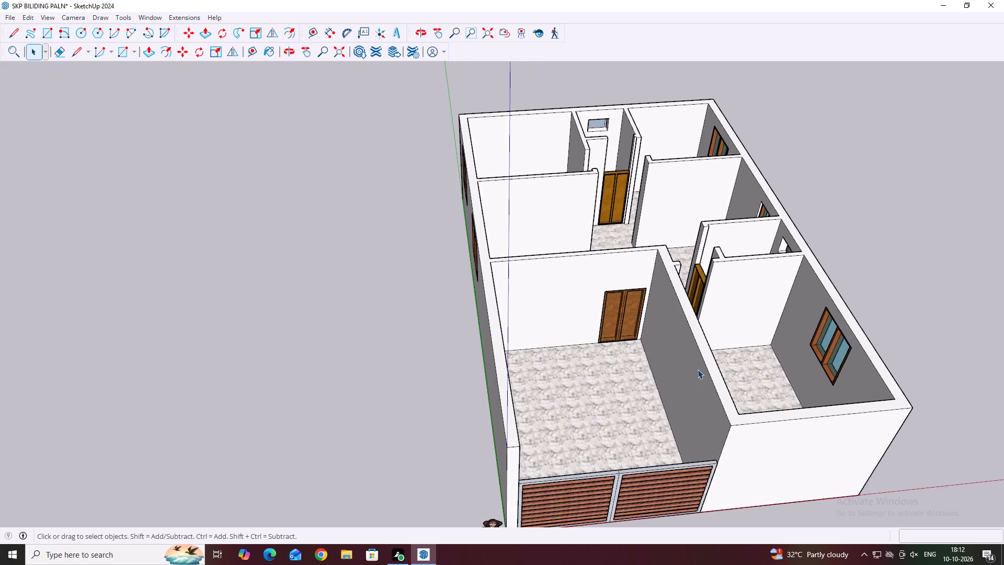
middle_click_drag(686, 308, 617, 460)
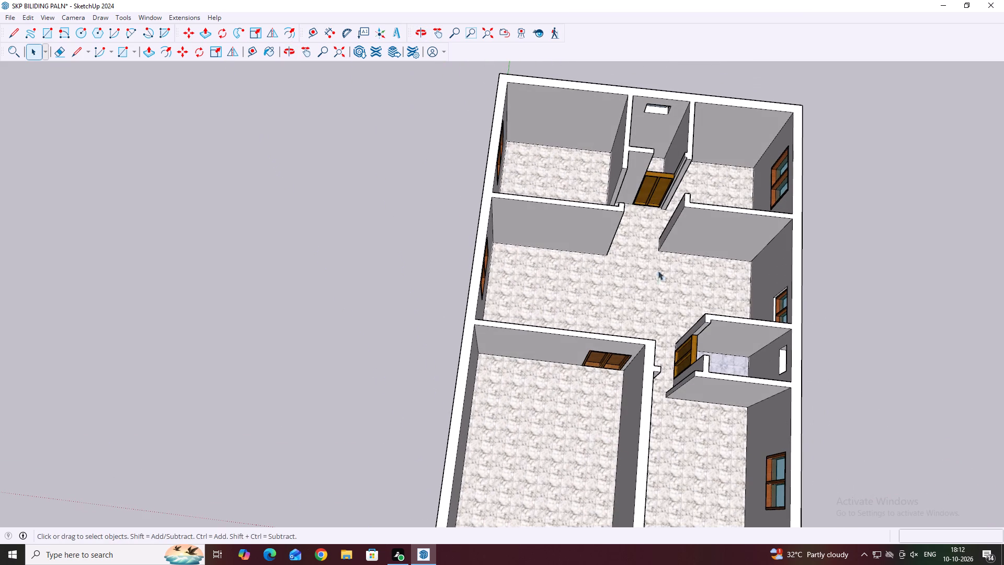
middle_click_drag(541, 230, 408, 221)
middle_click_drag(609, 221, 482, 193)
middle_click_drag(625, 291, 660, 278)
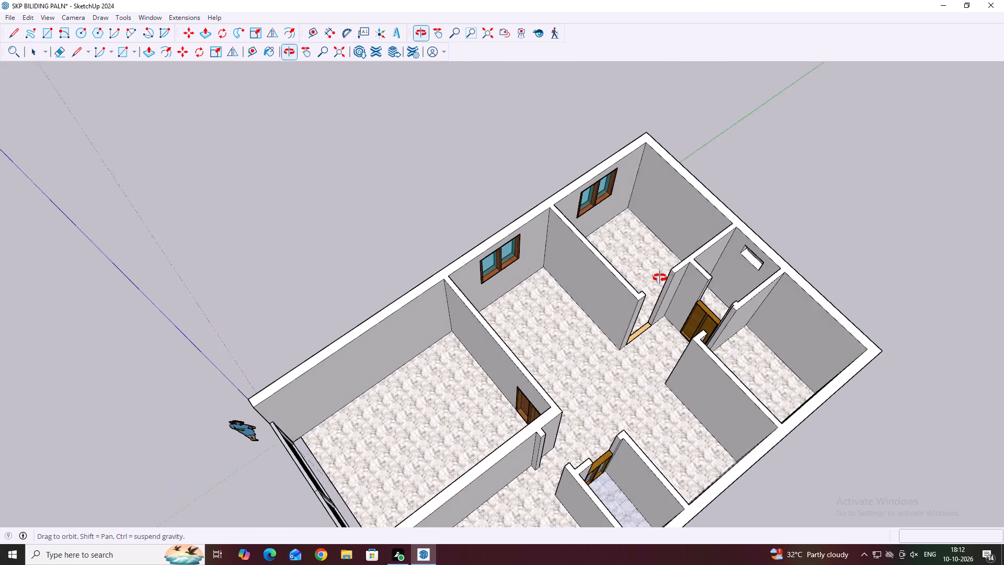
middle_click_drag(660, 278, 692, 245)
middle_click_drag(643, 326, 607, 289)
middle_click_drag(704, 346, 607, 325)
middle_click_drag(634, 386, 581, 364)
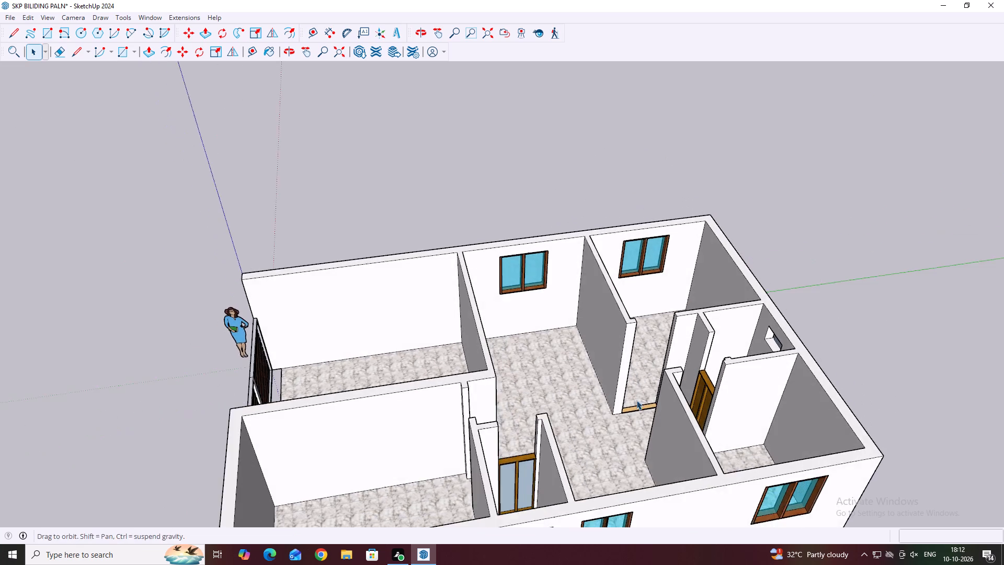
scroll(660, 415, "up", 2)
scroll(625, 383, "up", 2)
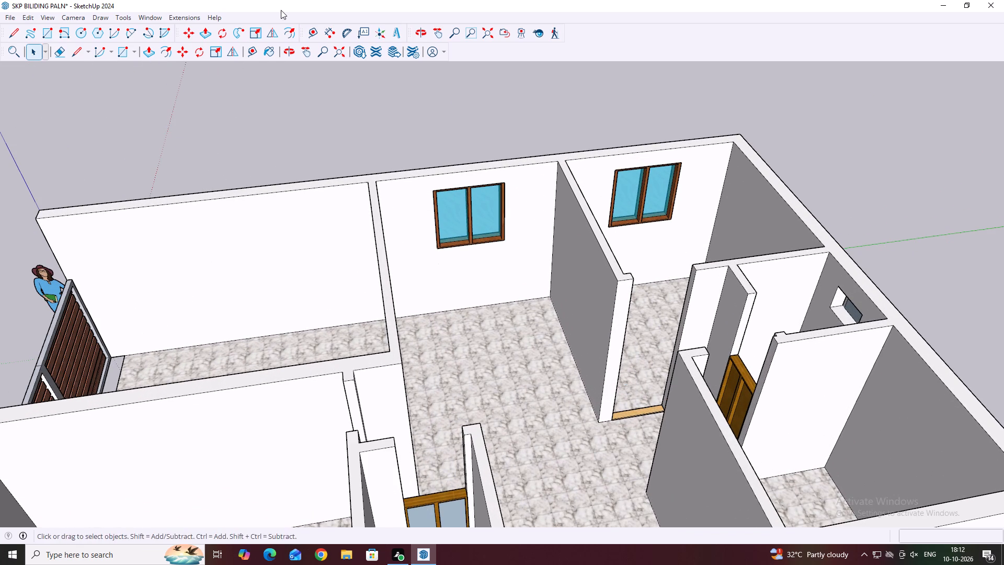
Measure the width of the open doorway along the front edge of its wooden threshold.
left_click(324, 30)
middle_click_drag(622, 384, 491, 429)
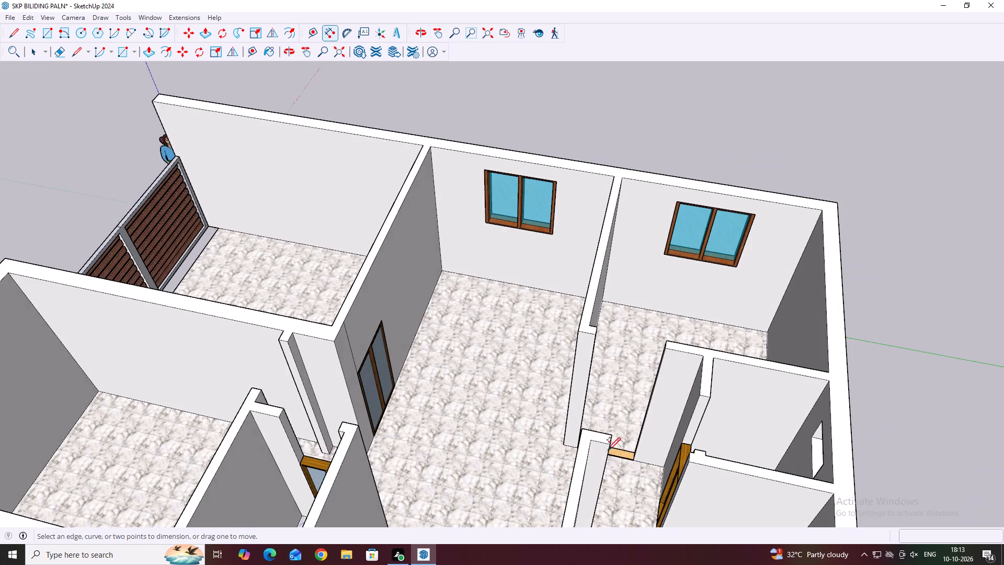
middle_click_drag(610, 439, 612, 492)
middle_click_drag(621, 416, 616, 459)
scroll(594, 434, "up", 8)
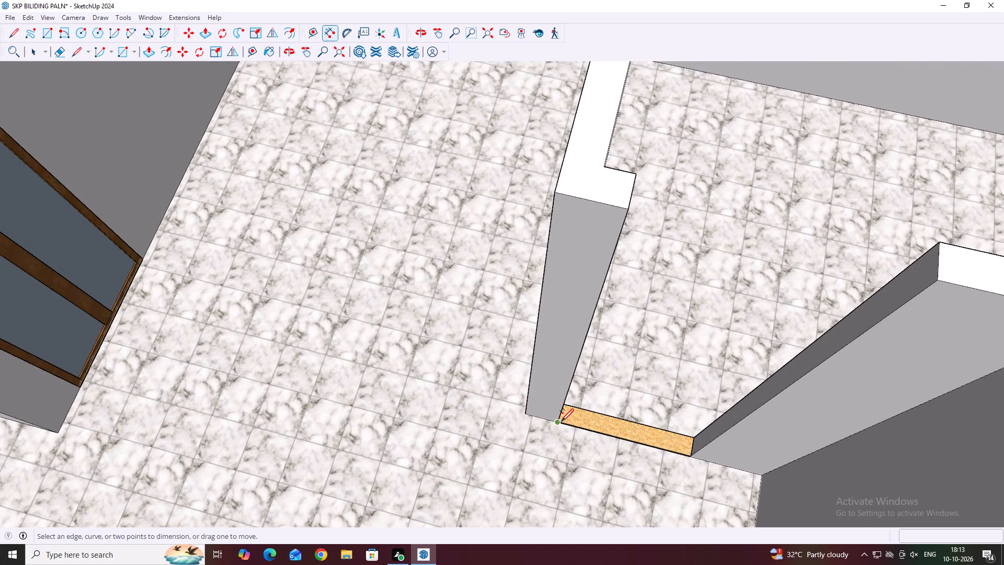
scroll(561, 421, "up", 2)
left_click(559, 417)
scroll(649, 443, "up", 4)
left_click(716, 470)
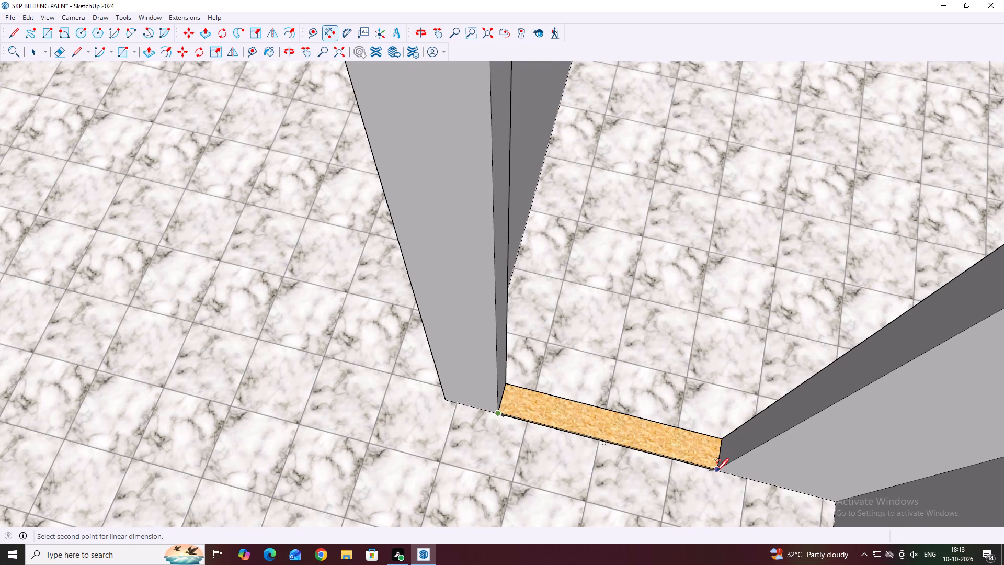
key("space")
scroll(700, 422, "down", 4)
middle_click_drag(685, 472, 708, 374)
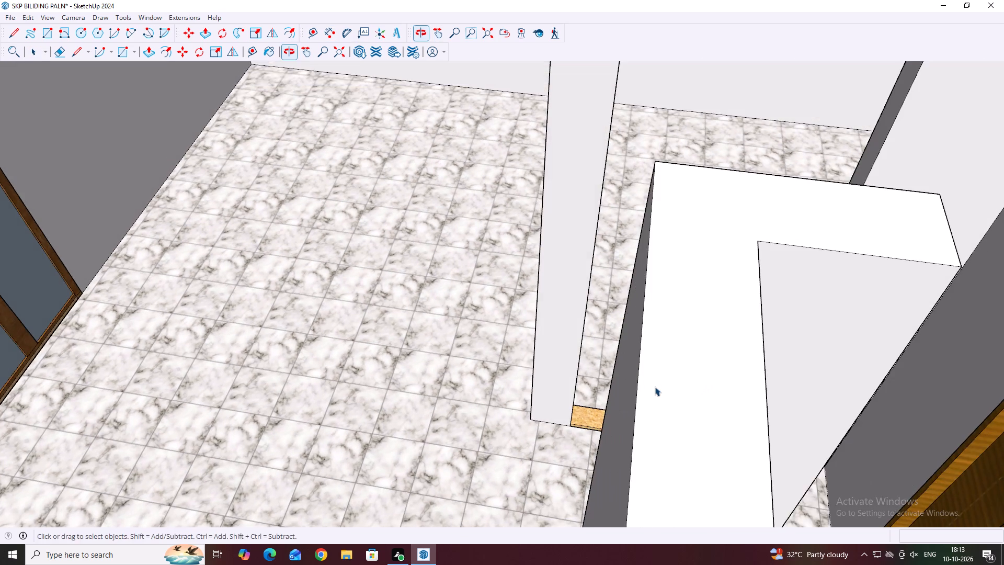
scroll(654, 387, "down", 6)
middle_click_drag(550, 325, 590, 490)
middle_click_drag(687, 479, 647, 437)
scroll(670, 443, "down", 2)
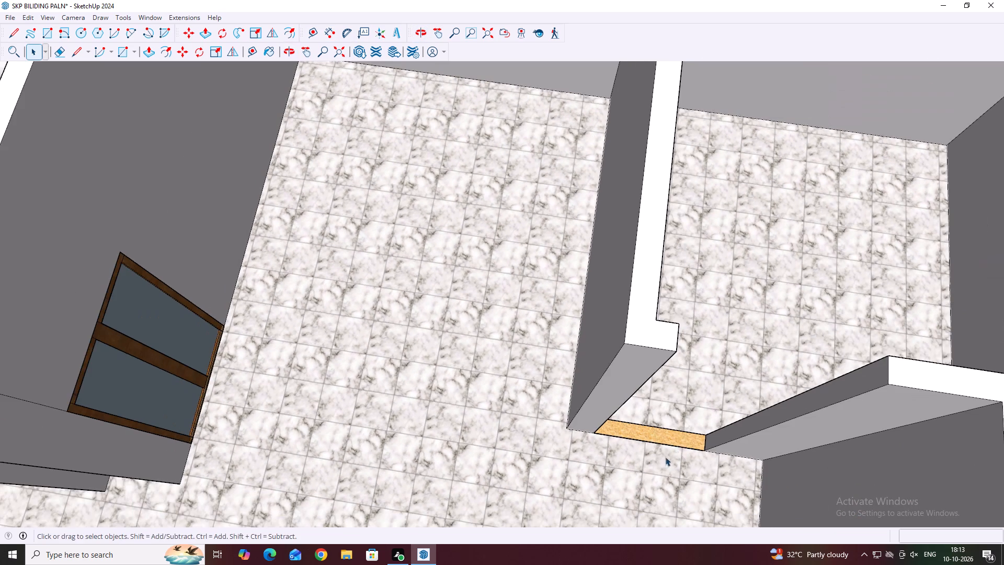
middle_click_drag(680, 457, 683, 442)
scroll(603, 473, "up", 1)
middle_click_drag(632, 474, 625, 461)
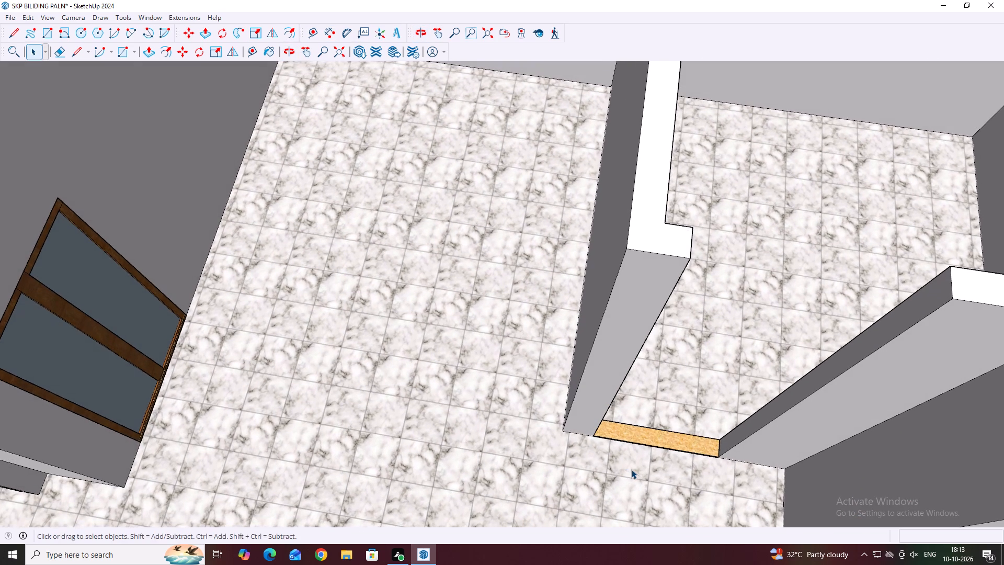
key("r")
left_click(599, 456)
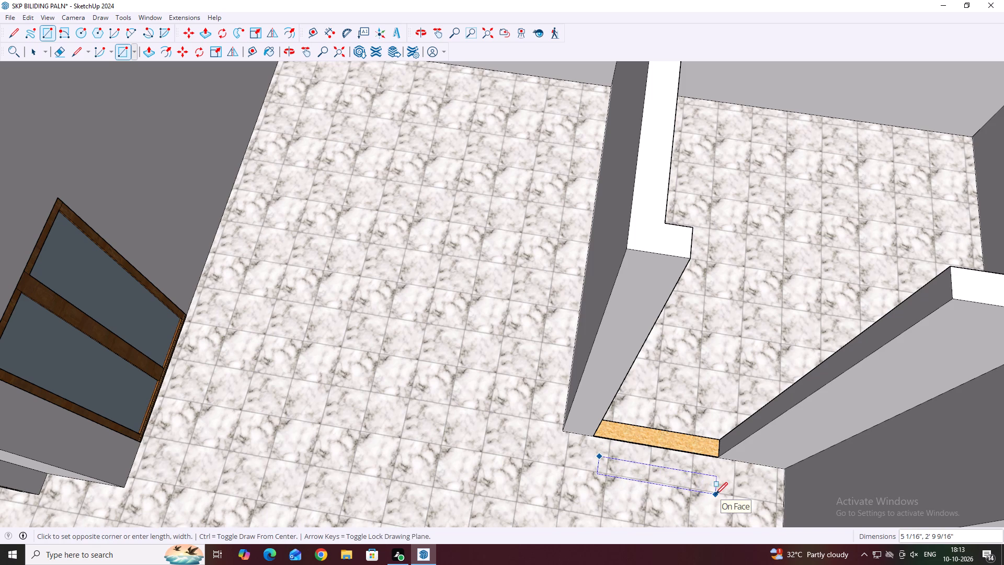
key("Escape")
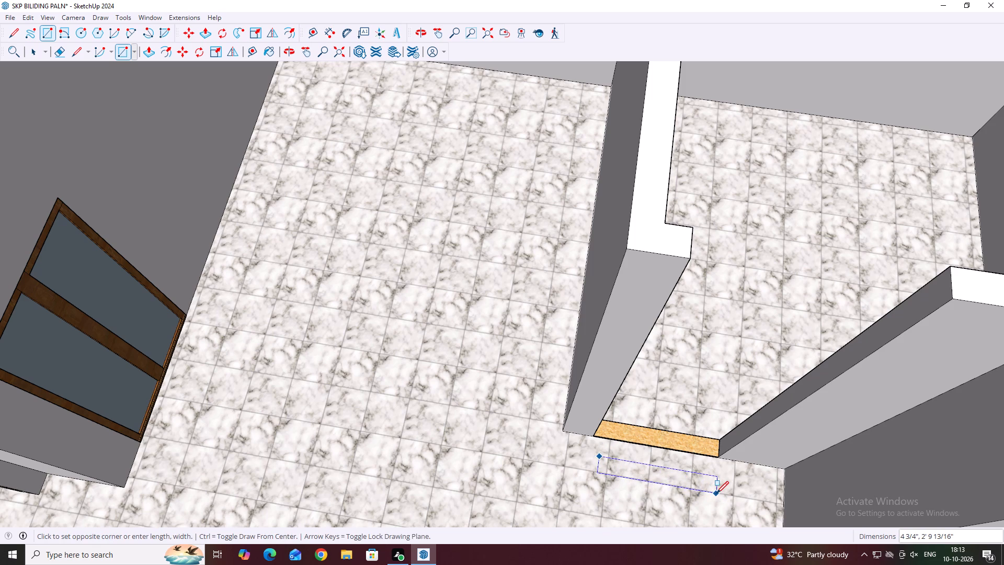
Draw an upright rectangular face 3' wide and 6' high with the Line tool, just in front of the wooden threshold.
key("l")
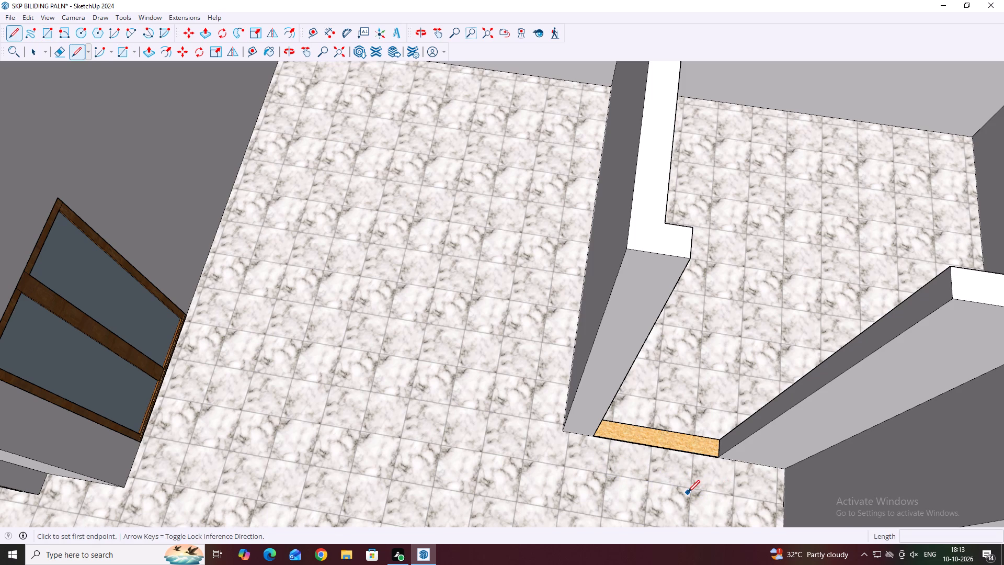
left_click(602, 495)
scroll(612, 483, "down", 5)
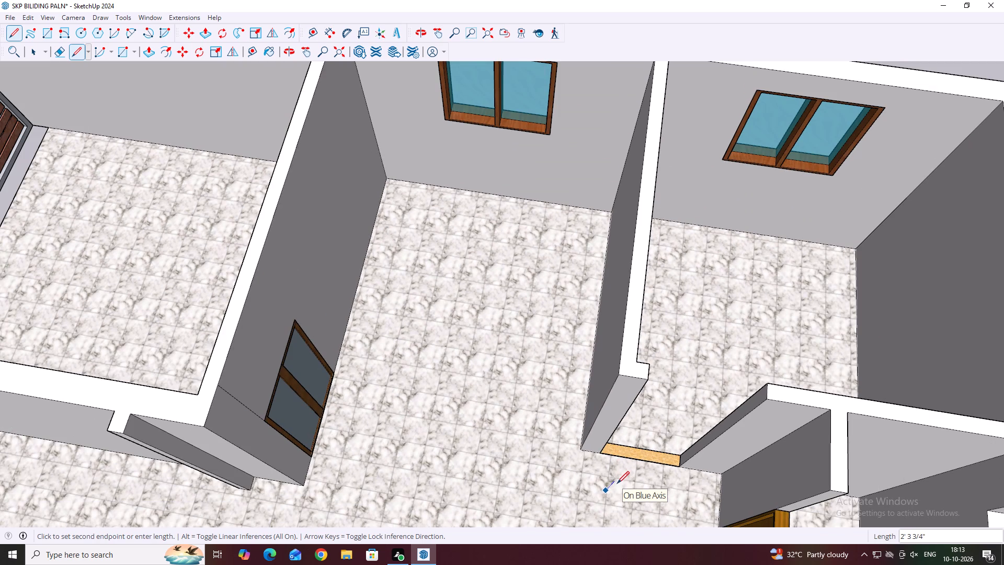
key("6")
key("apostrophe")
key("Return")
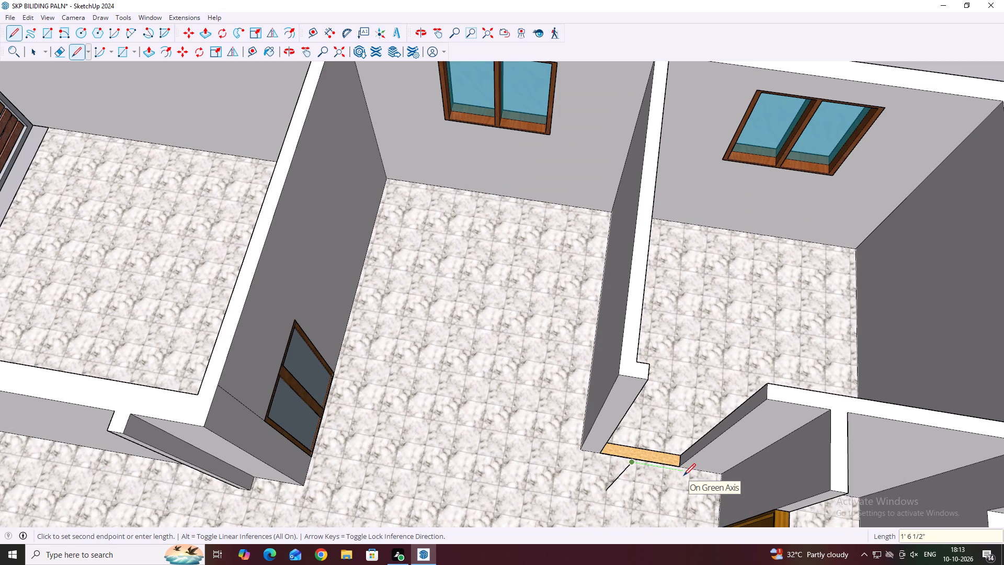
middle_click_drag(691, 466, 693, 430)
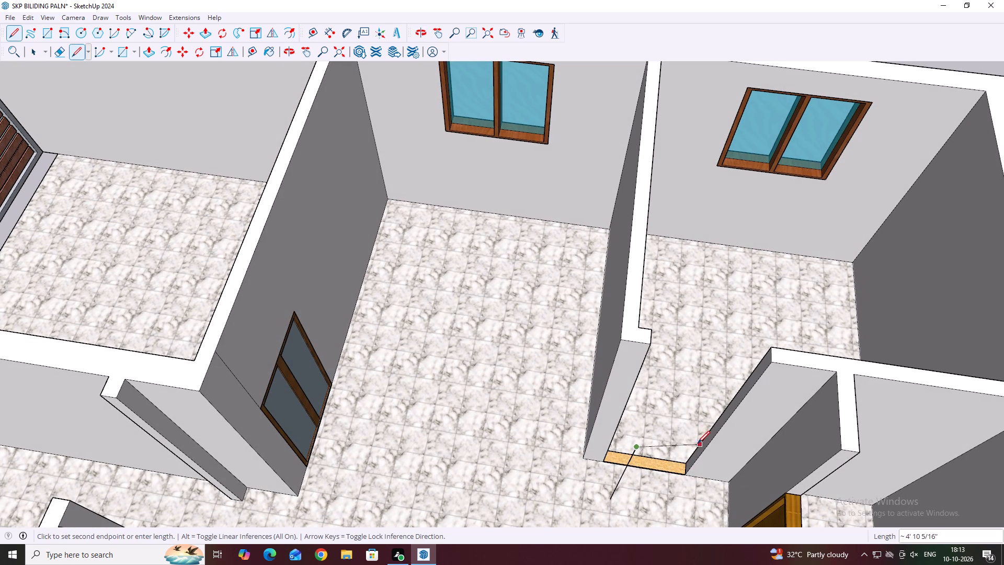
scroll(700, 458, "up", 1)
middle_click_drag(701, 459, 694, 441)
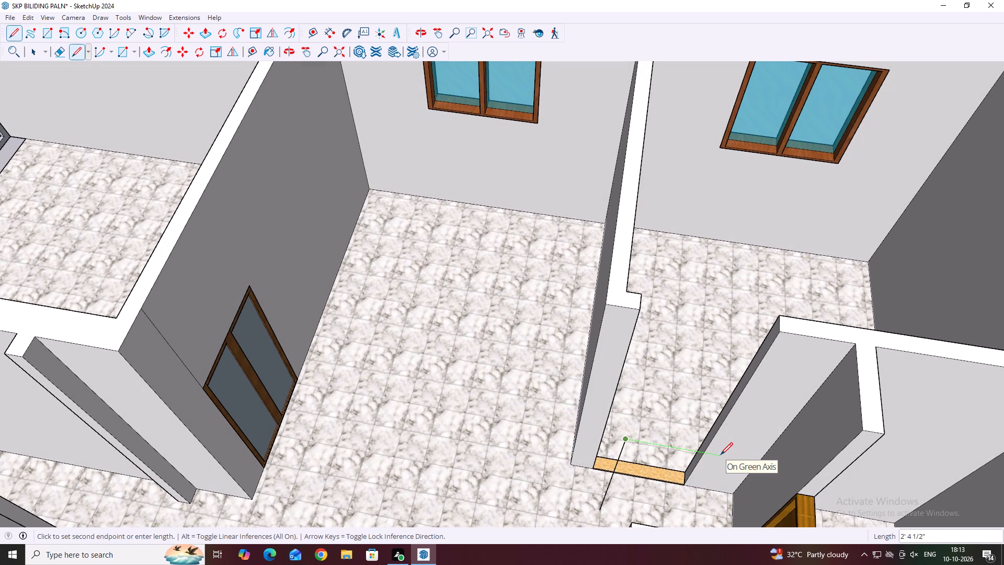
type("3'")
key("Return")
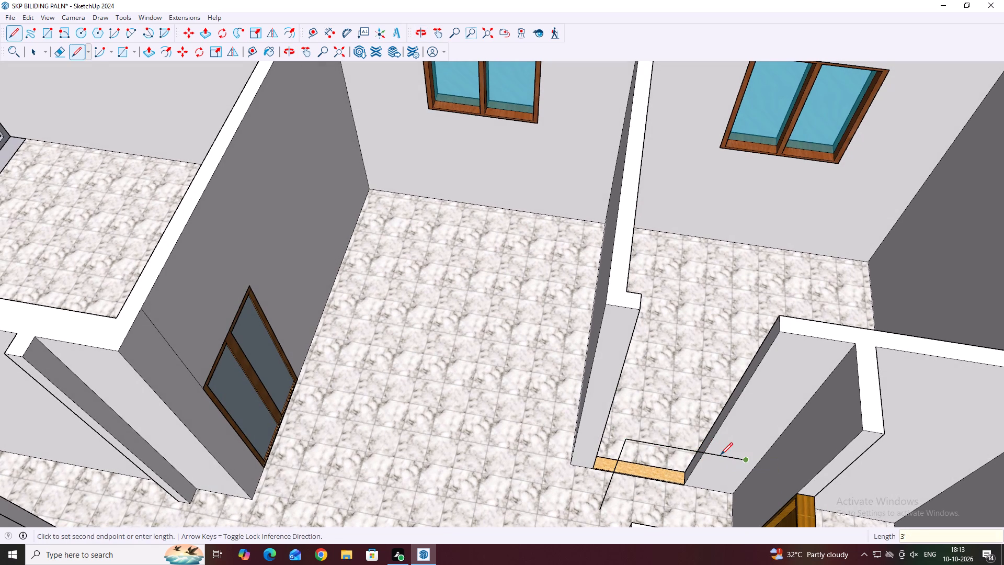
scroll(722, 478, "down", 2)
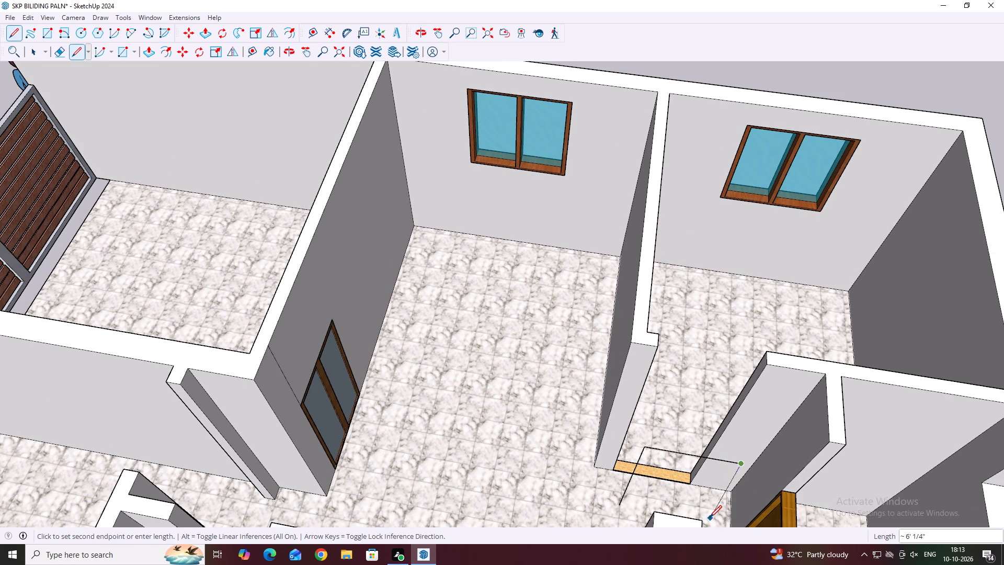
type("6'")
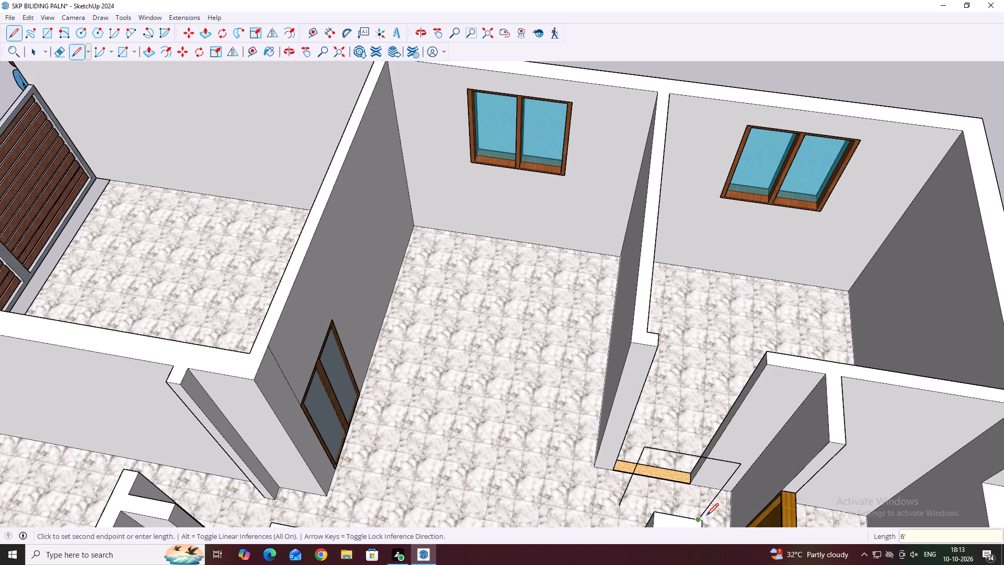
key("Return")
scroll(685, 490, "down", 3)
middle_click_drag(690, 496, 734, 538)
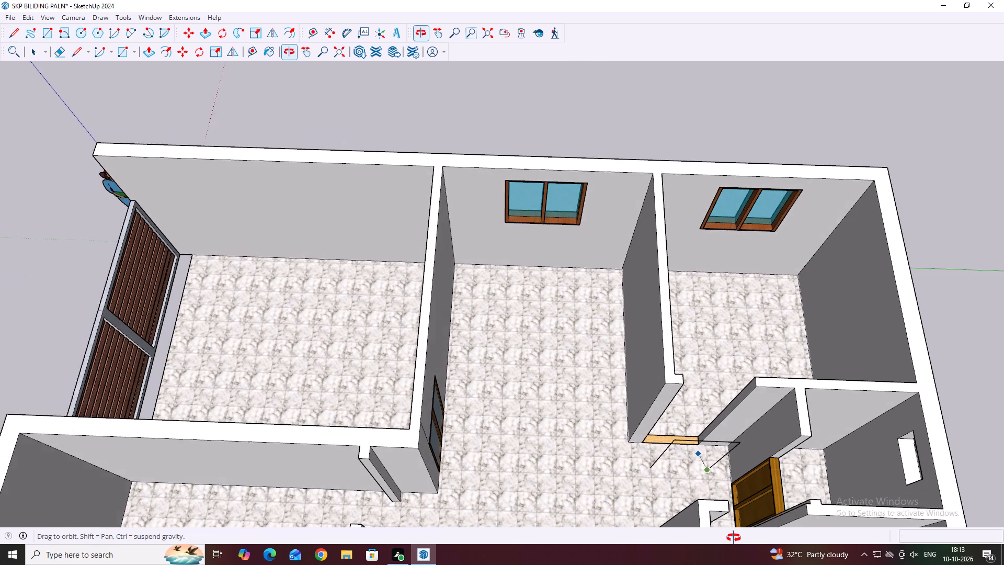
middle_click_drag(734, 538, 736, 535)
scroll(673, 469, "up", 5)
left_click(645, 464)
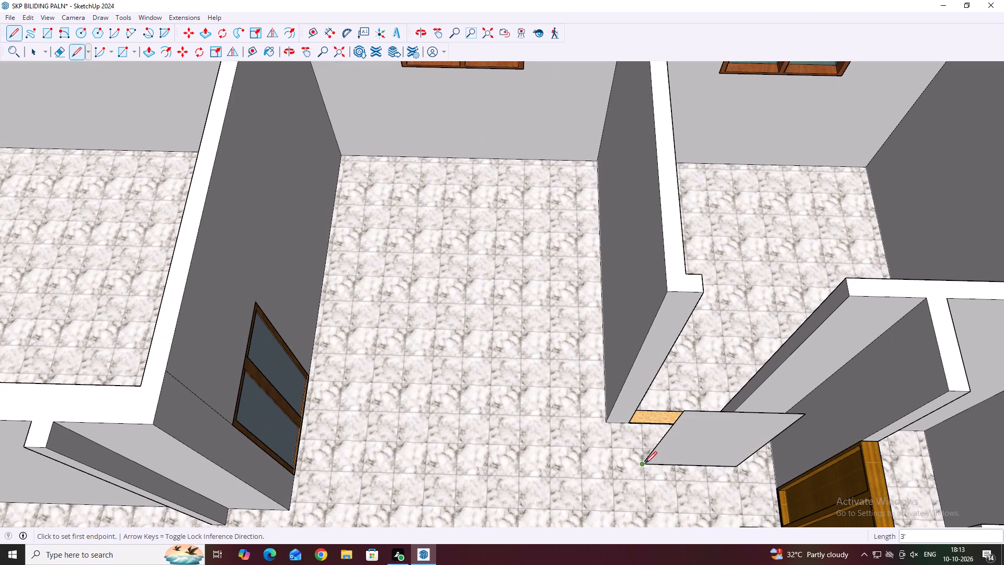
Make a group of the new upright face with its edges and open that group for editing.
key("space")
double_click(703, 446)
right_click(703, 446)
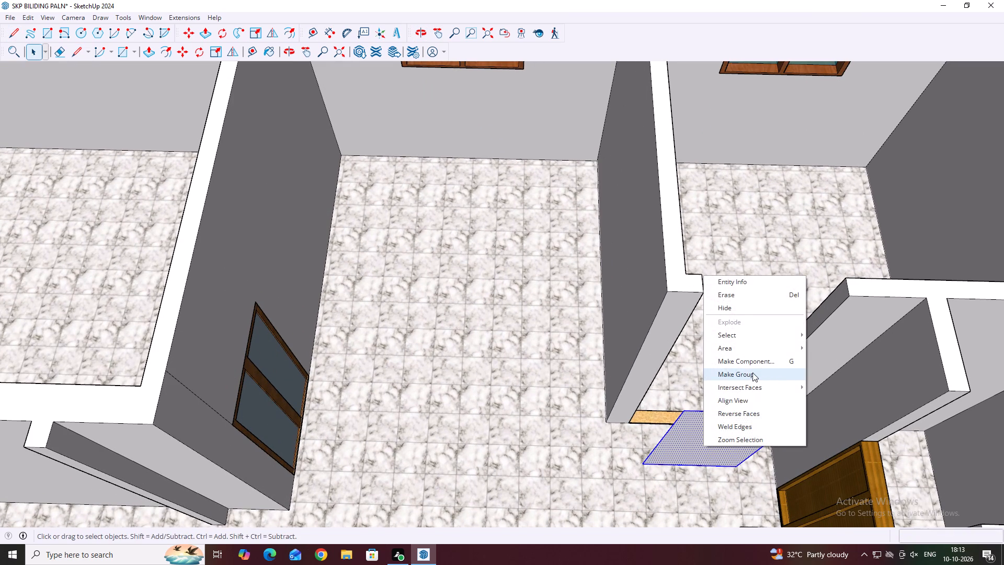
left_click(749, 372)
middle_click_drag(753, 421, 683, 325)
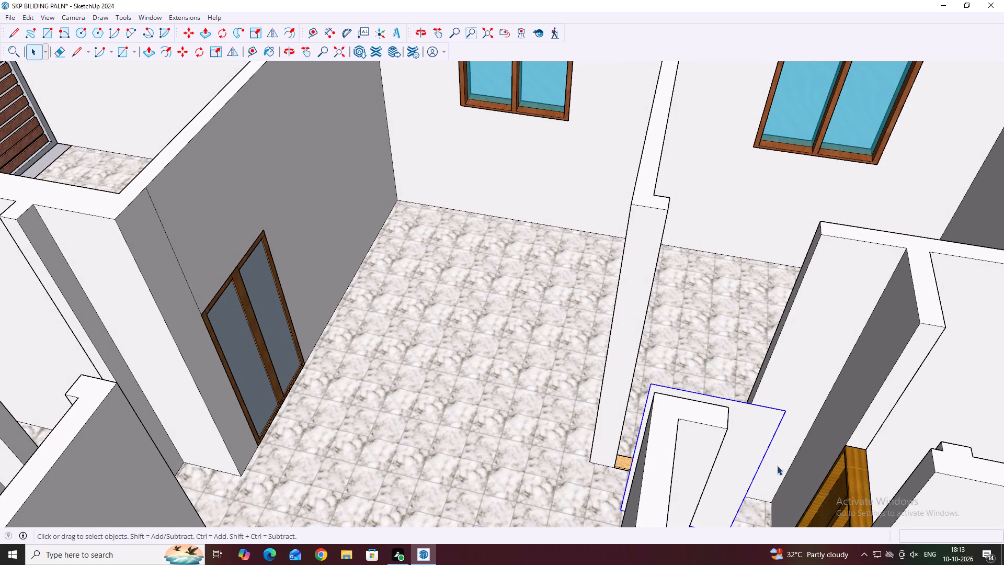
middle_click_drag(695, 406, 627, 383)
double_click(702, 458)
scroll(698, 443, "down", 4)
middle_click_drag(713, 479, 767, 451)
middle_click_drag(626, 385, 735, 439)
scroll(718, 408, "up", 3)
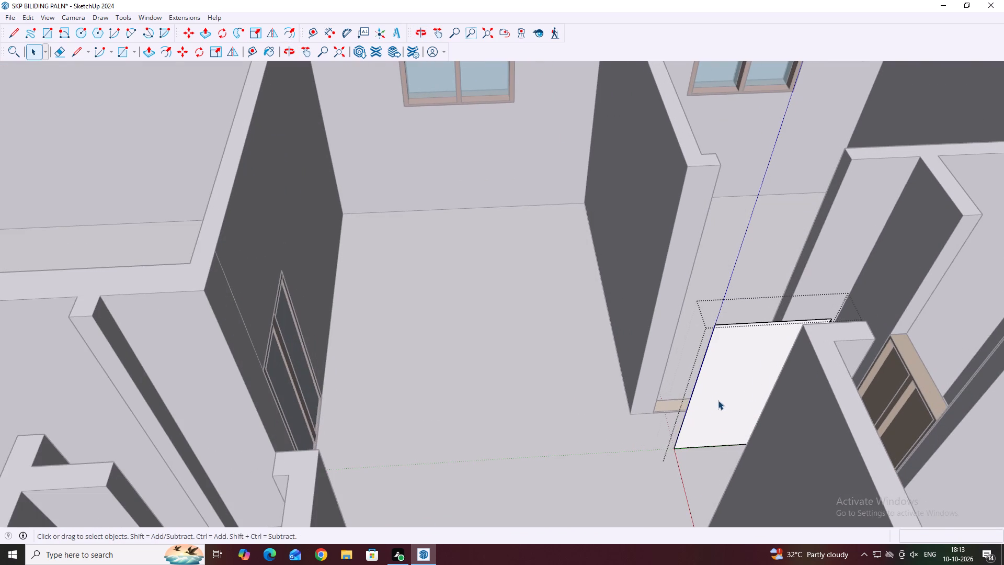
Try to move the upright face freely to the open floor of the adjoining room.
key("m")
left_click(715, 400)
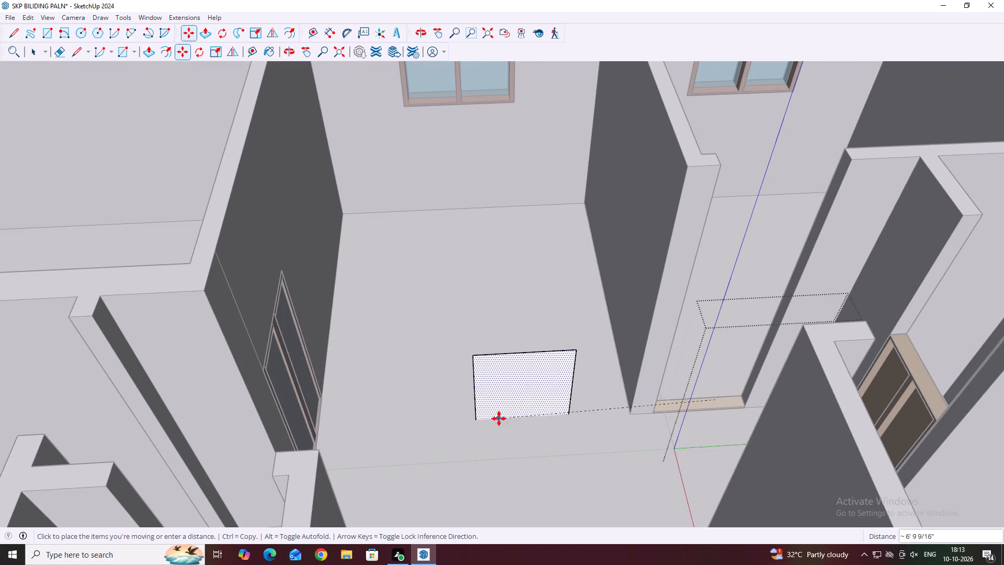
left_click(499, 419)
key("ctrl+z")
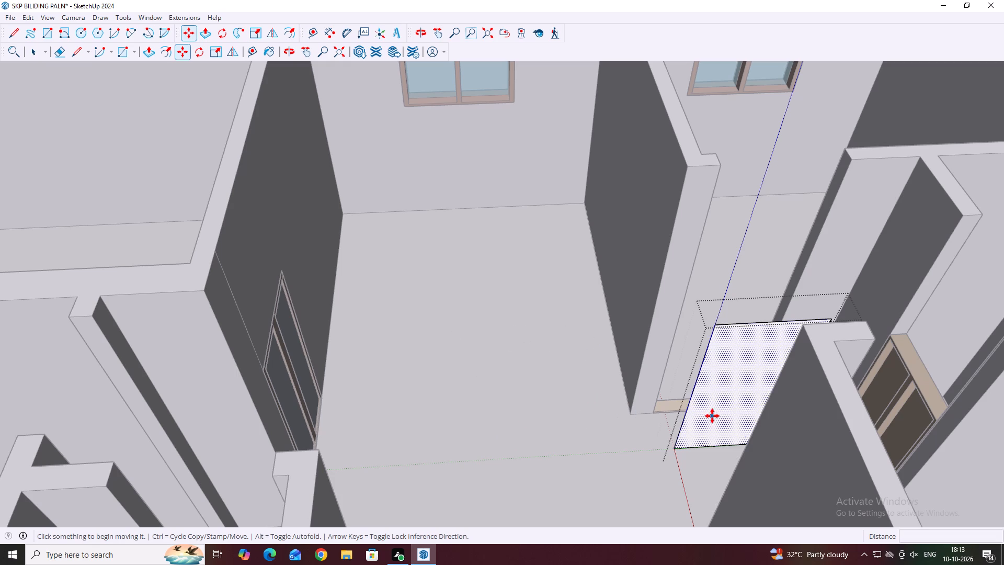
Move the upright face along the green axis, away from the doorway and clear of the surrounding walls.
left_click(713, 415)
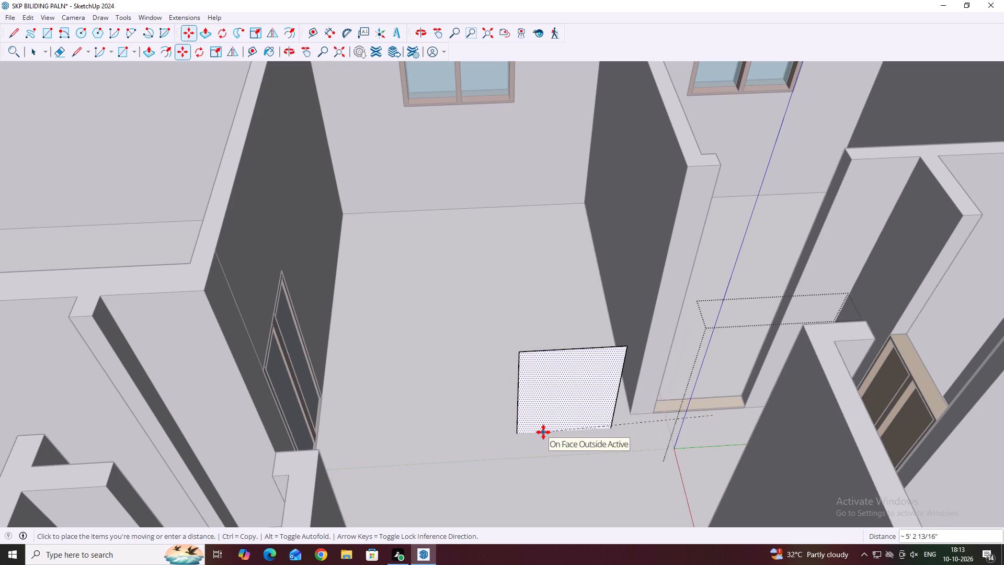
key("Left")
left_click(517, 433)
middle_click_drag(599, 415, 603, 395)
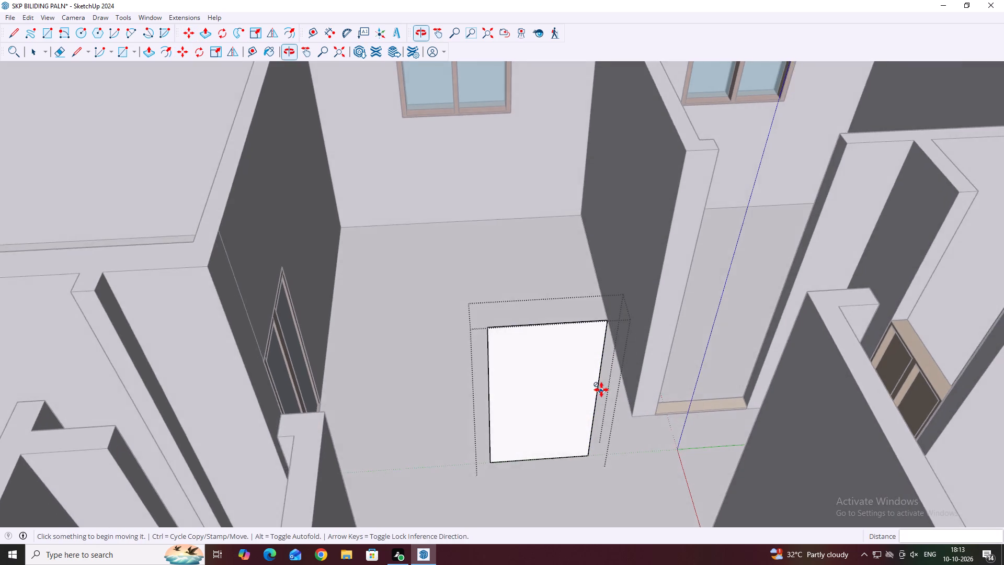
scroll(600, 391, "up", 6)
scroll(583, 376, "down", 4)
middle_click_drag(538, 405, 518, 367)
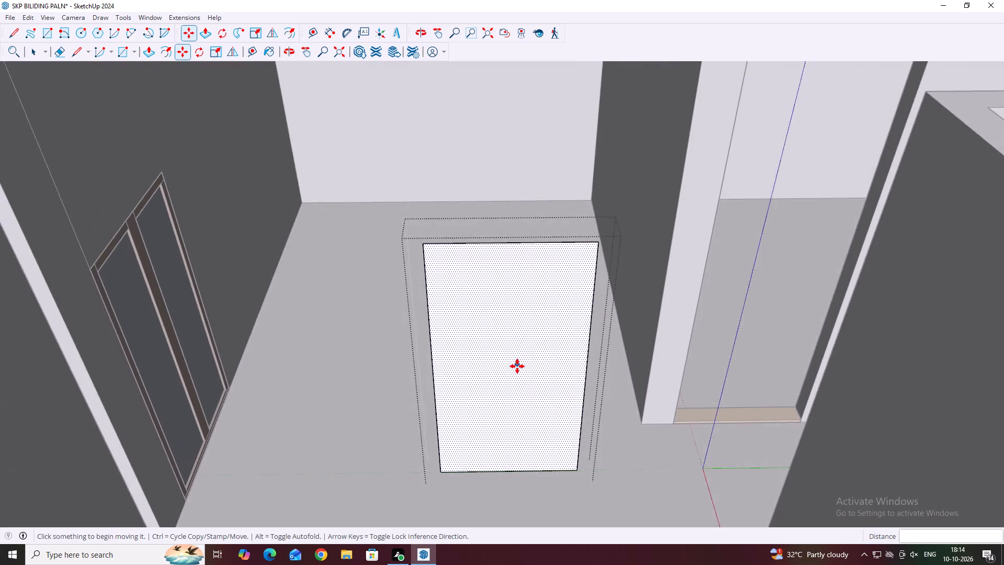
scroll(517, 366, "up", 2)
left_click(517, 366)
left_click(514, 372)
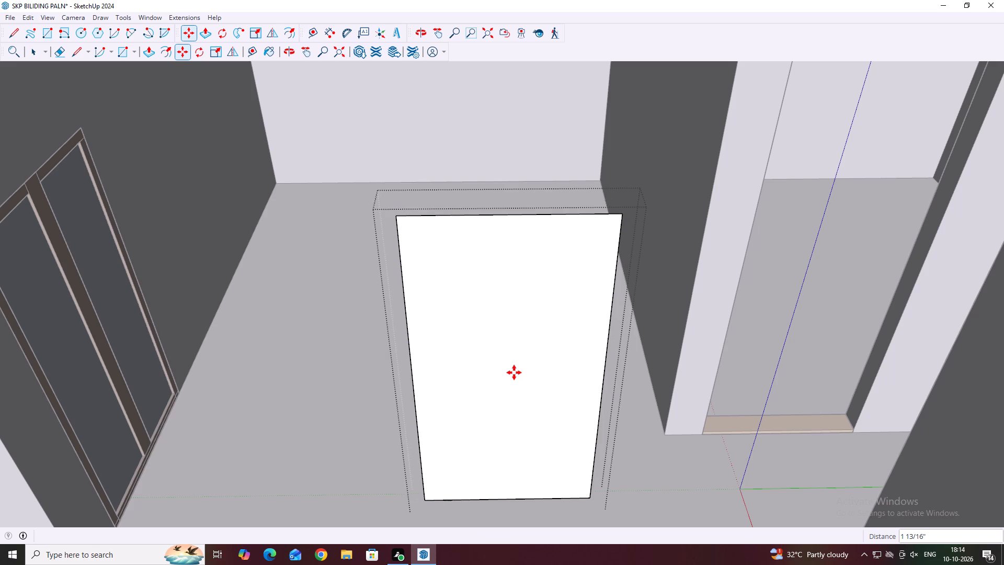
key("Escape")
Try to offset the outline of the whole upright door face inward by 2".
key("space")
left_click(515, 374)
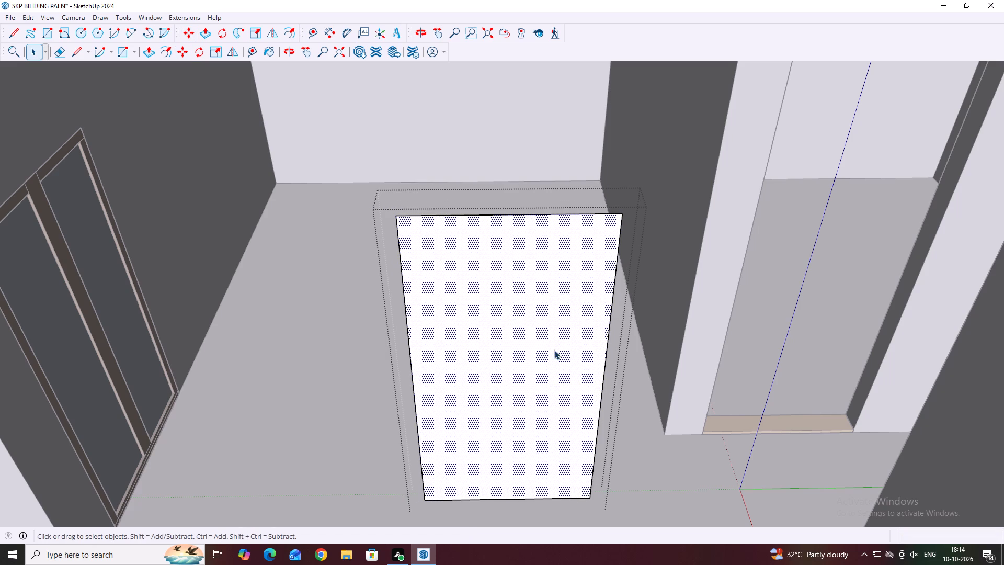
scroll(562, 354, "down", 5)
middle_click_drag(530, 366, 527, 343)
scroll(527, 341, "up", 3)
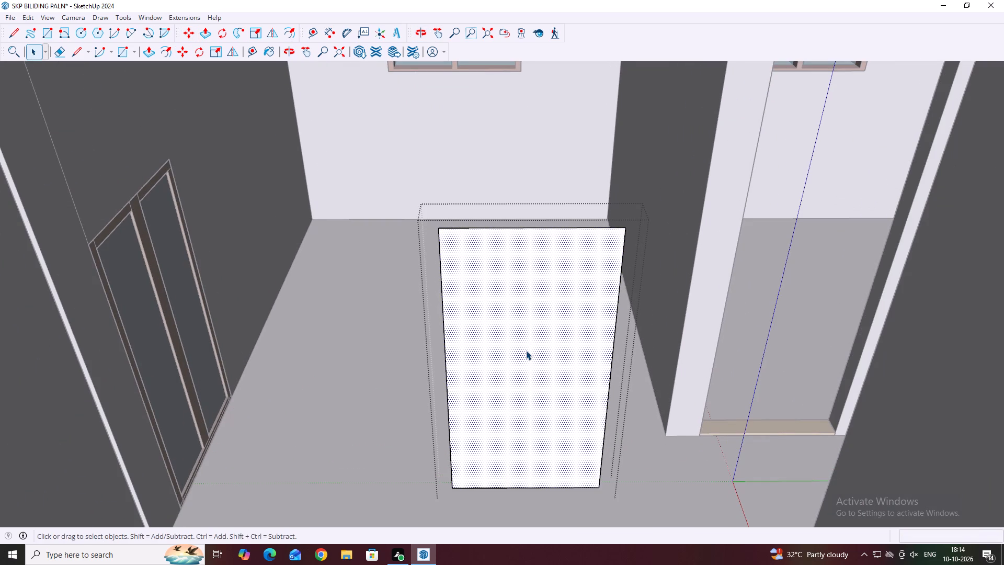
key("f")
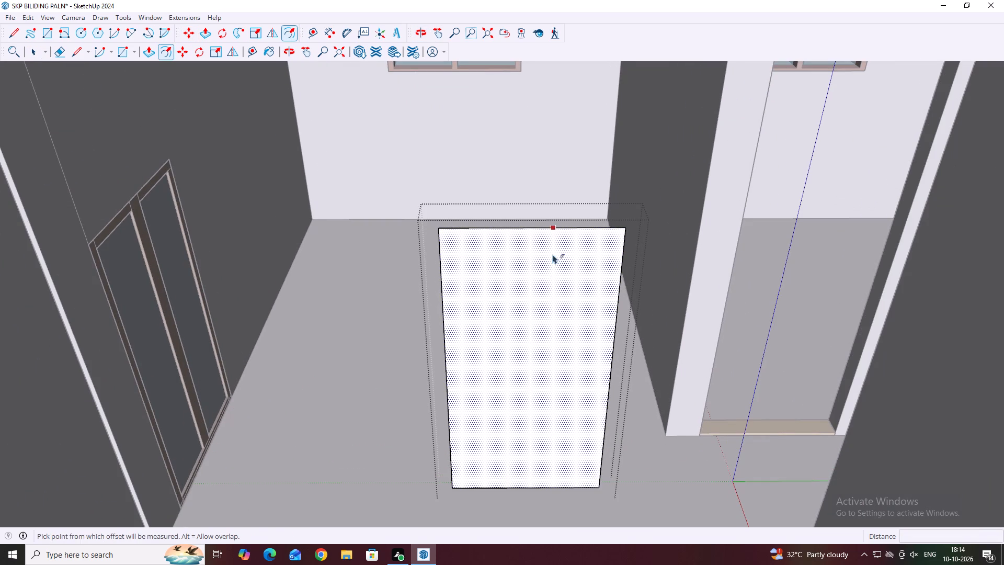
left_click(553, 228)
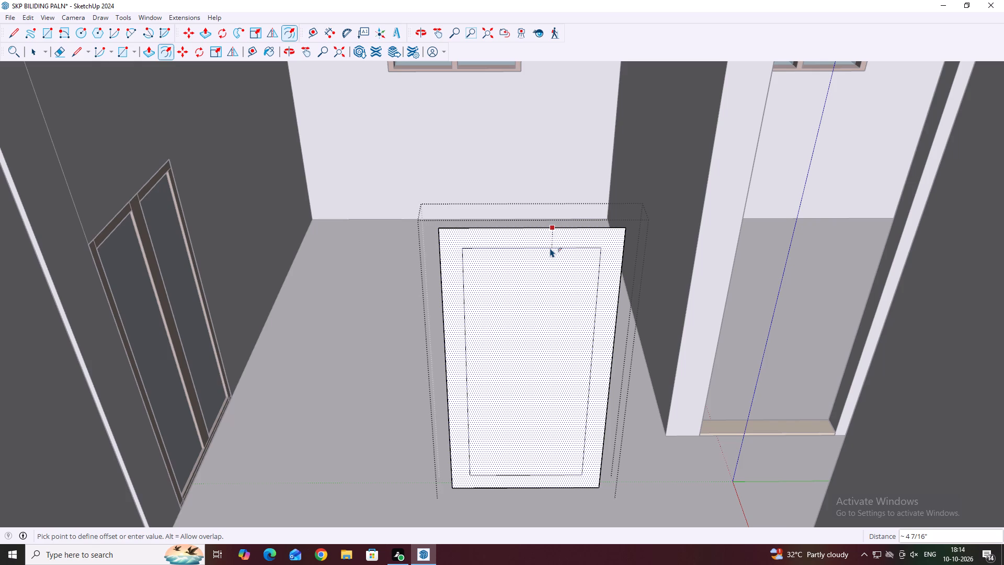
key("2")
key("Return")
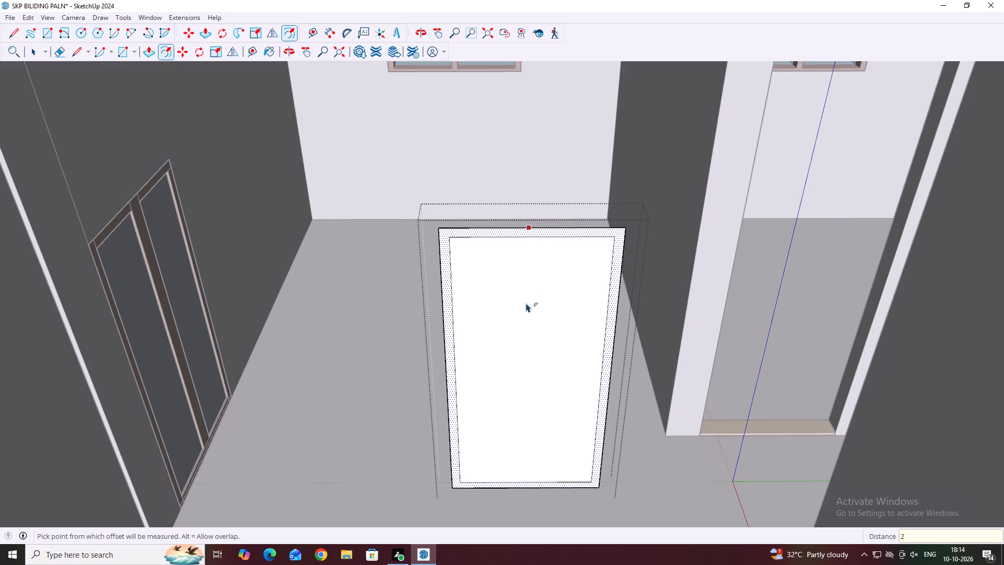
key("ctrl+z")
Draw a vertical 6' line between the midpoints of the door face's top and bottom edges, splitting it into two halves.
key("l")
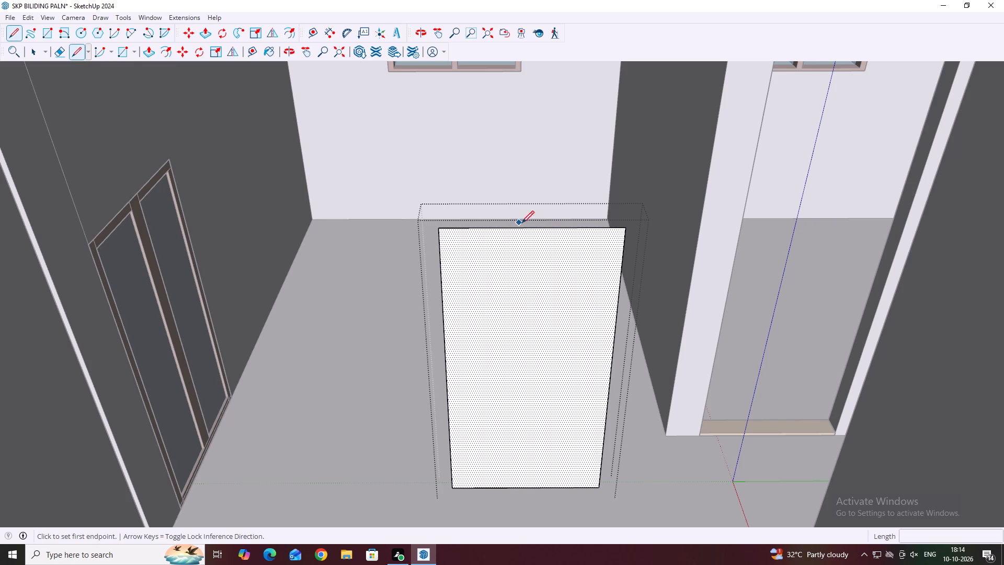
left_click(530, 228)
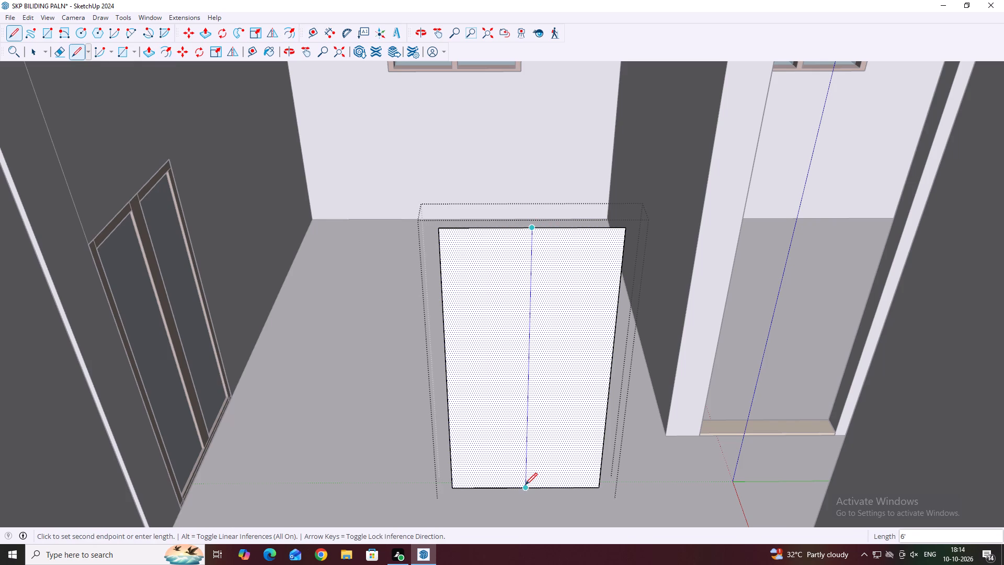
left_click(524, 485)
key("space")
Offset the outline of each half of the door face inward by 2" to form two frame borders.
scroll(523, 412, "down", 3)
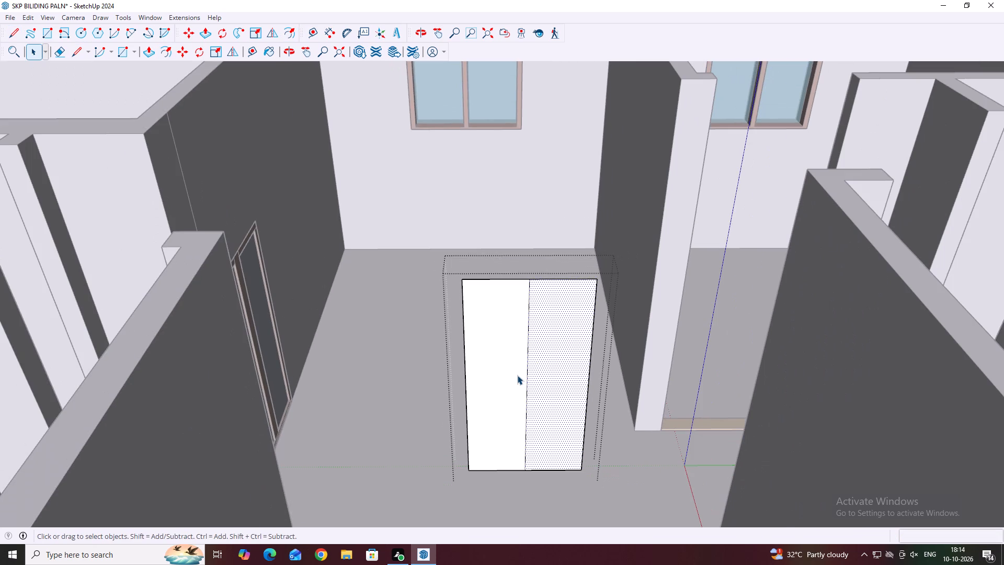
key("f")
left_click(530, 301)
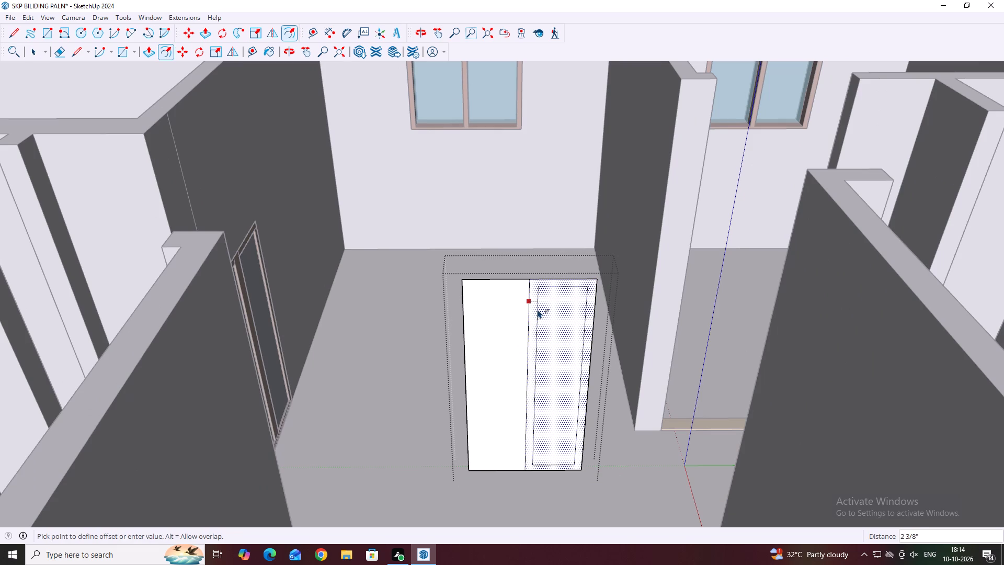
key("2")
key("Return")
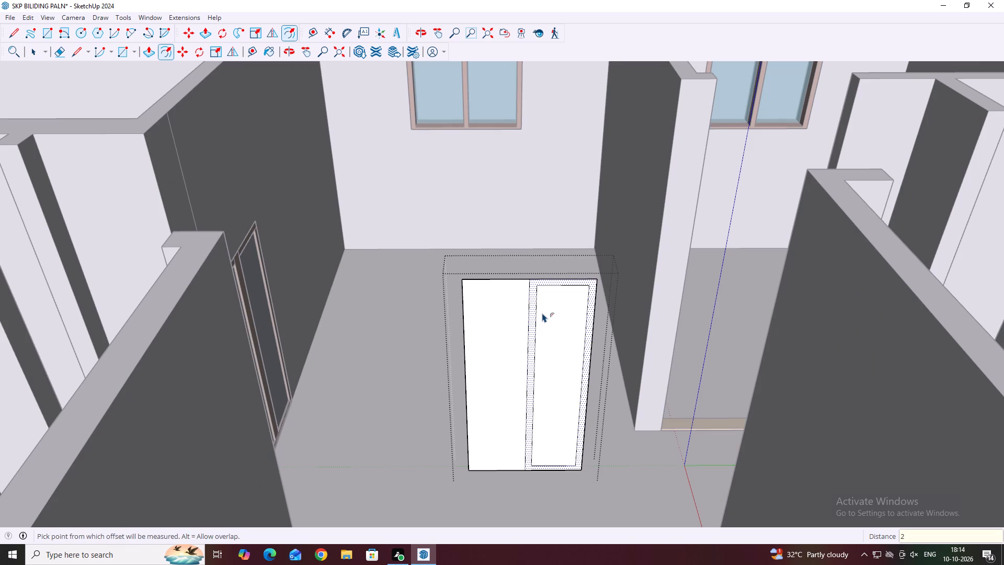
key("space")
left_click(505, 308)
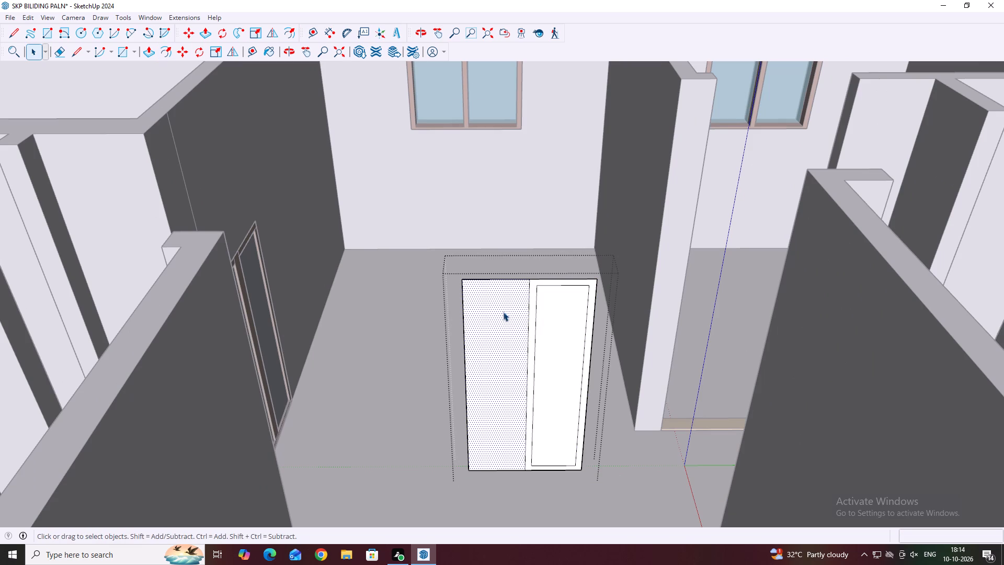
key("f")
left_click(498, 277)
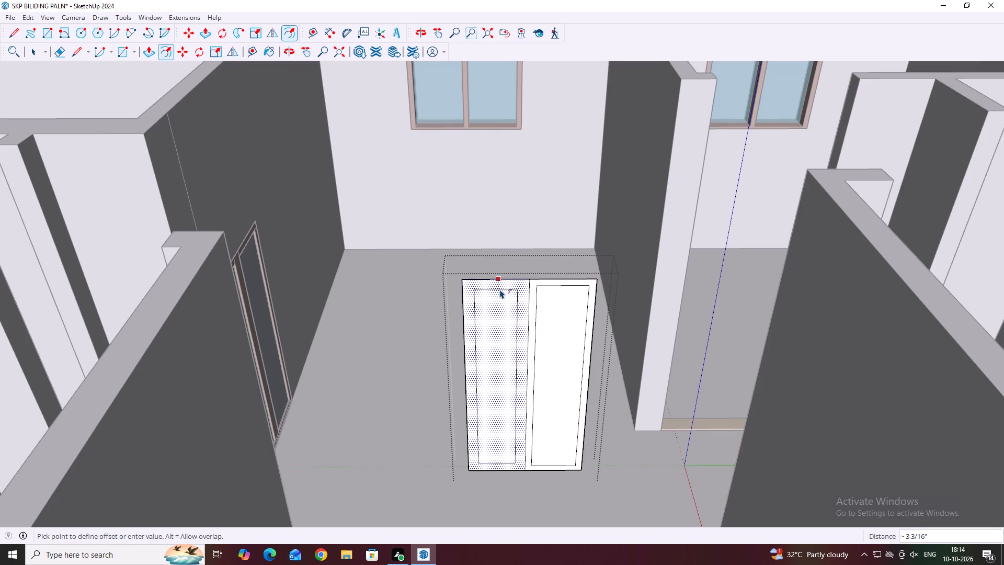
key("2")
key("Return")
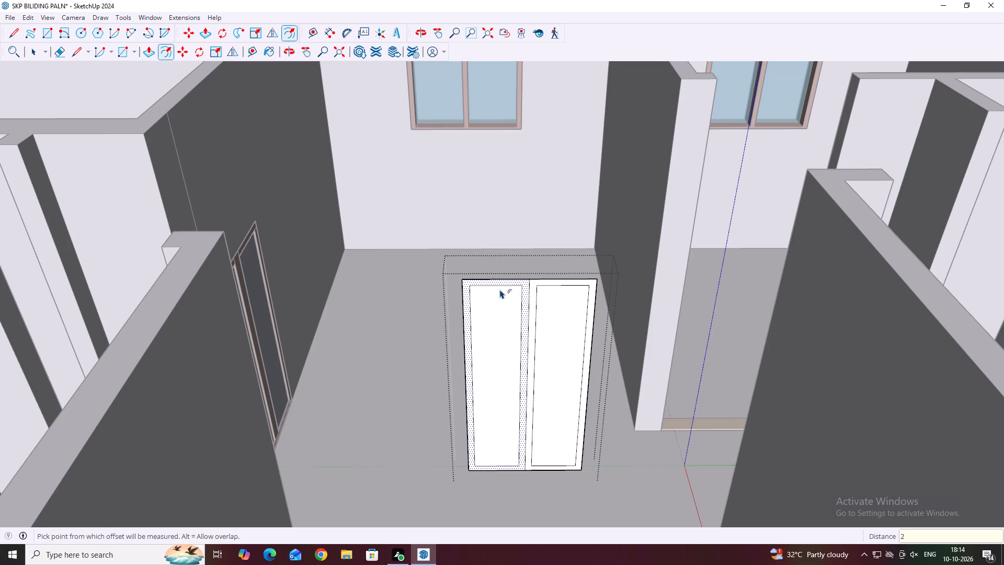
key("space")
Push/Pull the frame border of the door's left half outward by 4.5".
scroll(521, 332, "up", 2)
left_click(527, 343)
scroll(527, 343, "up", 3)
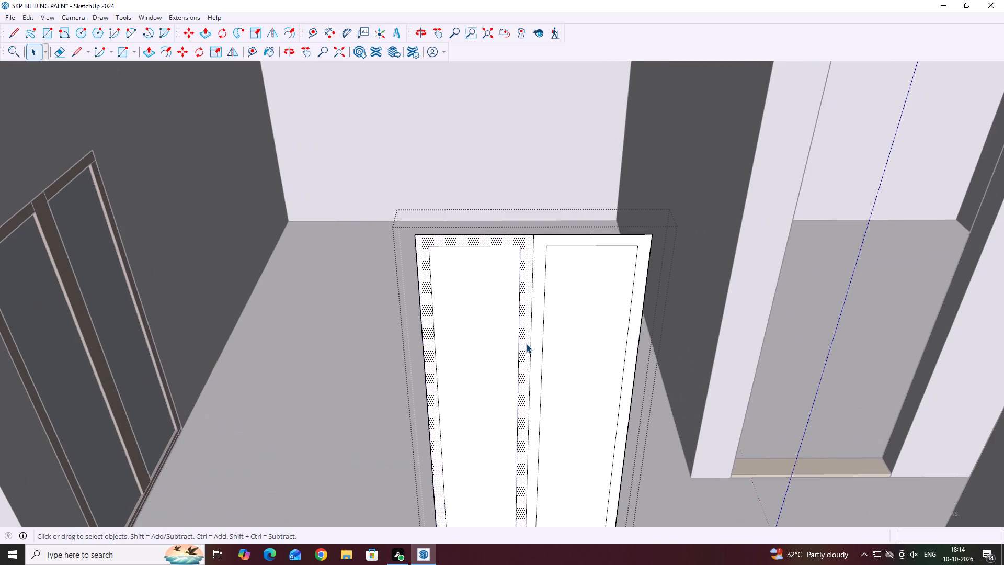
left_click(526, 344)
scroll(526, 344, "down", 1)
key("p")
left_click(524, 341)
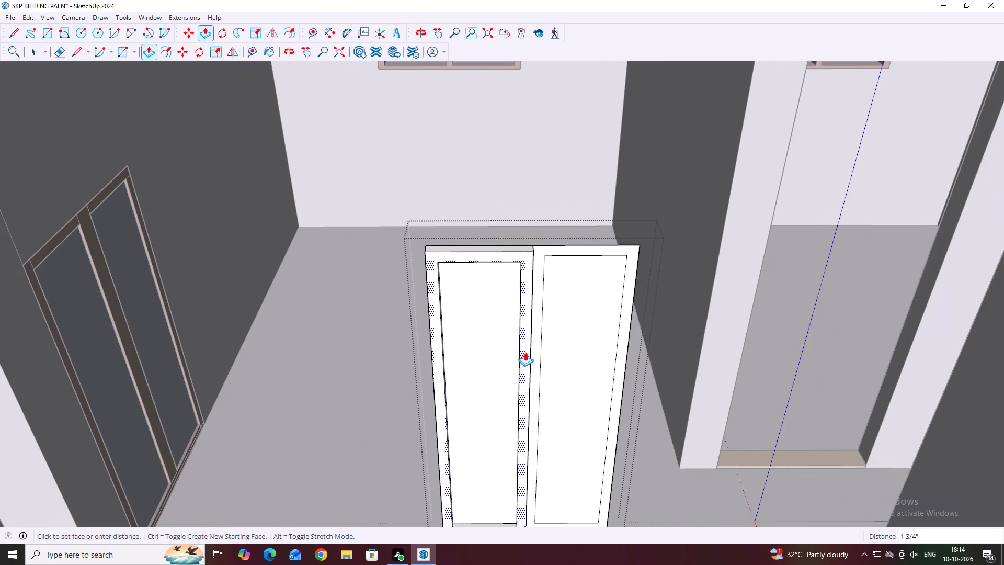
scroll(526, 356, "down", 1)
middle_click_drag(533, 371, 533, 351)
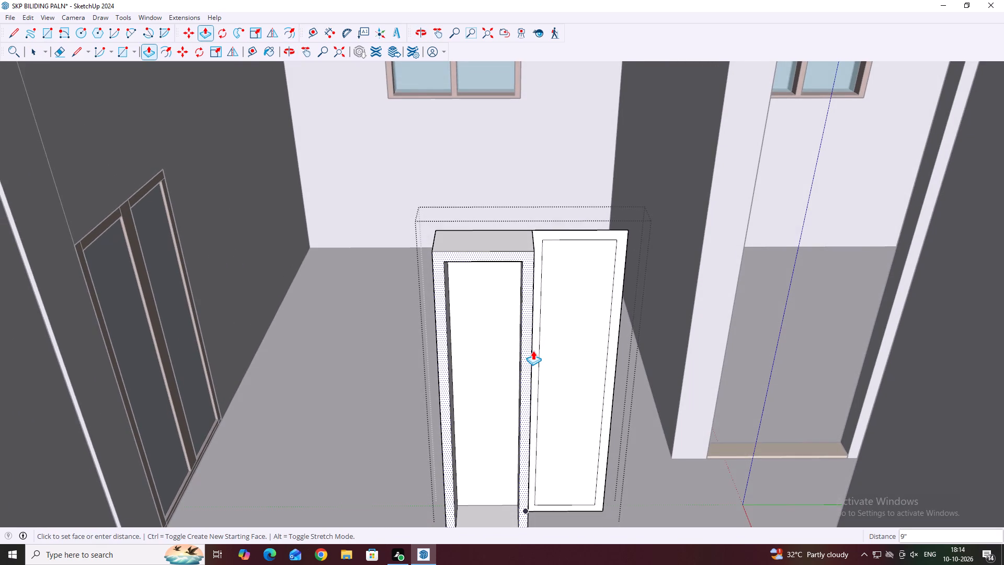
scroll(533, 351, "up", 2)
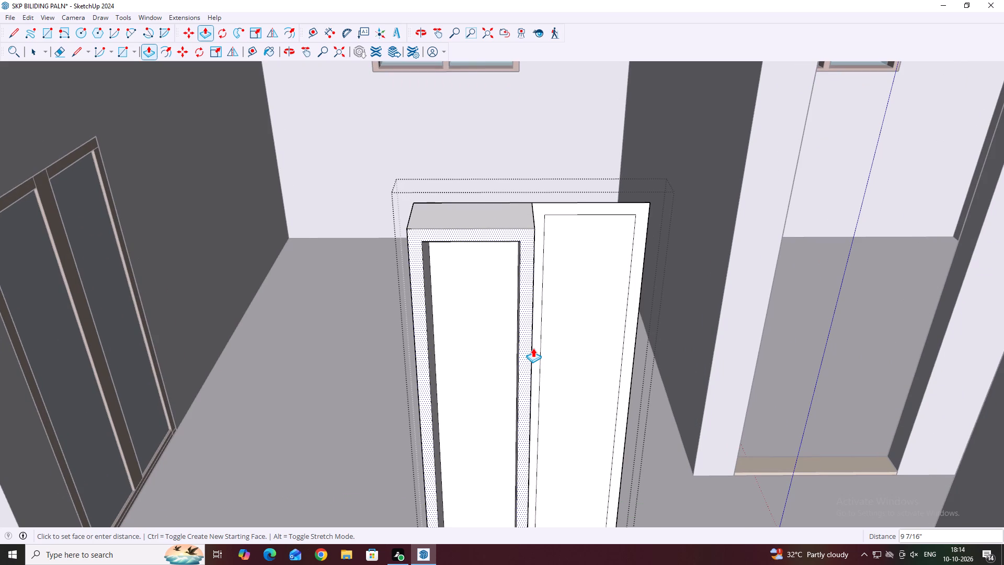
type("4.5")
key("Return")
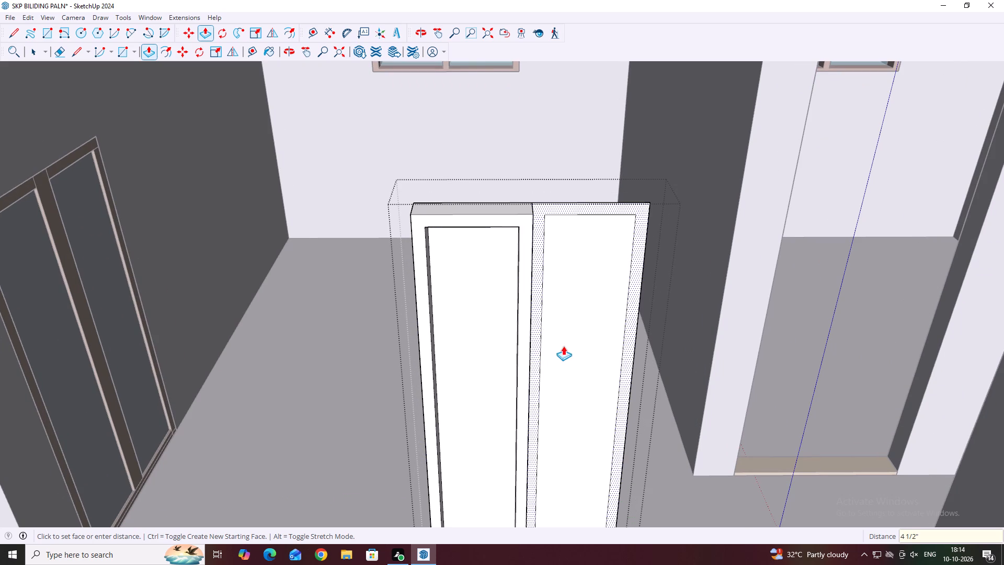
Push/Pull the frame border of the door's right half outward, flush with the front of the left half's frame.
scroll(564, 223, "up", 5)
left_click(525, 206)
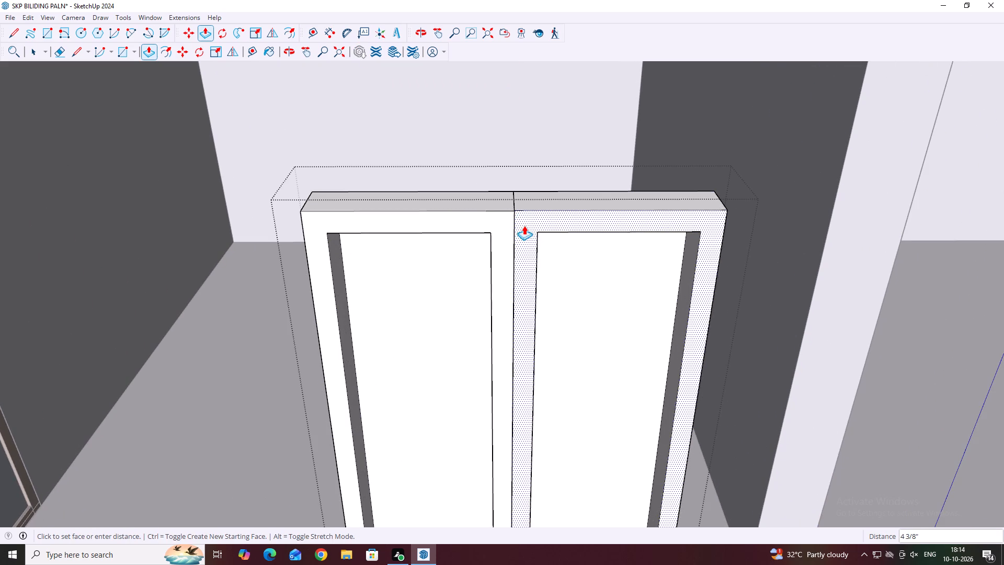
left_click(515, 227)
scroll(526, 253, "down", 5)
key("space")
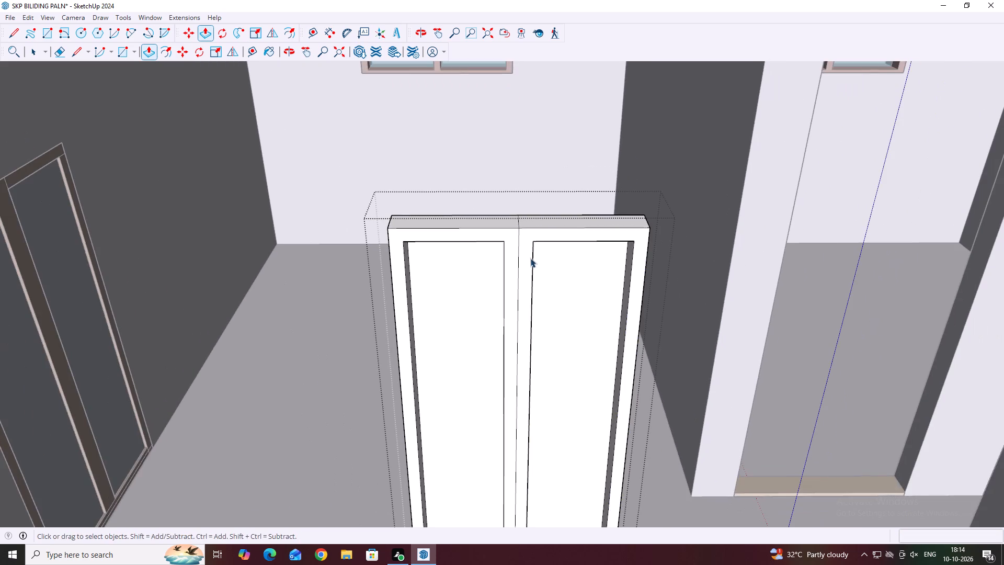
Delete the inner faces of both door halves, leaving two open frames.
left_click(584, 270)
key("Delete")
left_click(473, 291)
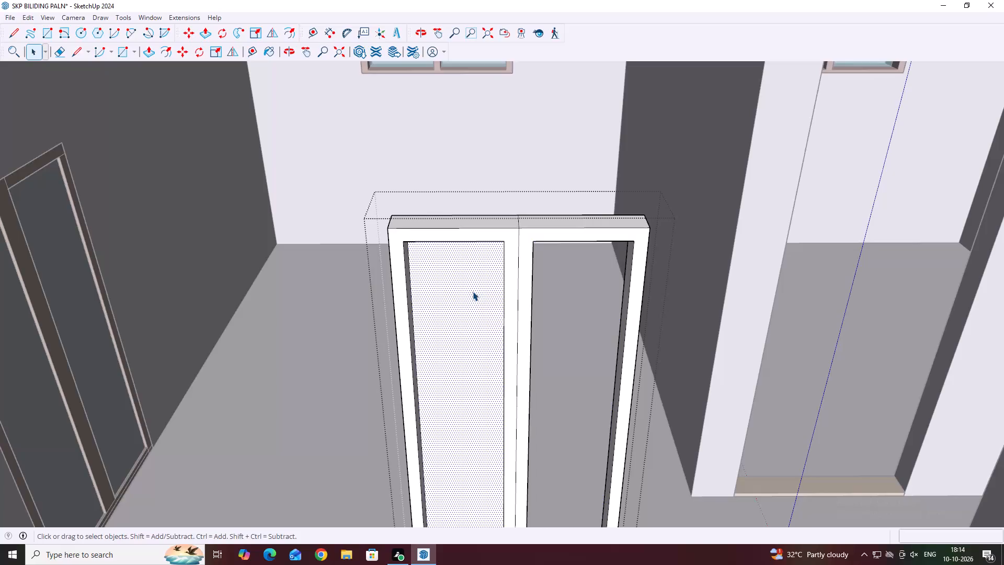
key("Delete")
Draw a 5' 8" by 1' 2" rectangular pane in the left frame opening, between midpoints of the frame's depth at opposite corners.
middle_click_drag(586, 276, 626, 385)
scroll(637, 364, "down", 5)
middle_click_drag(628, 435, 617, 431)
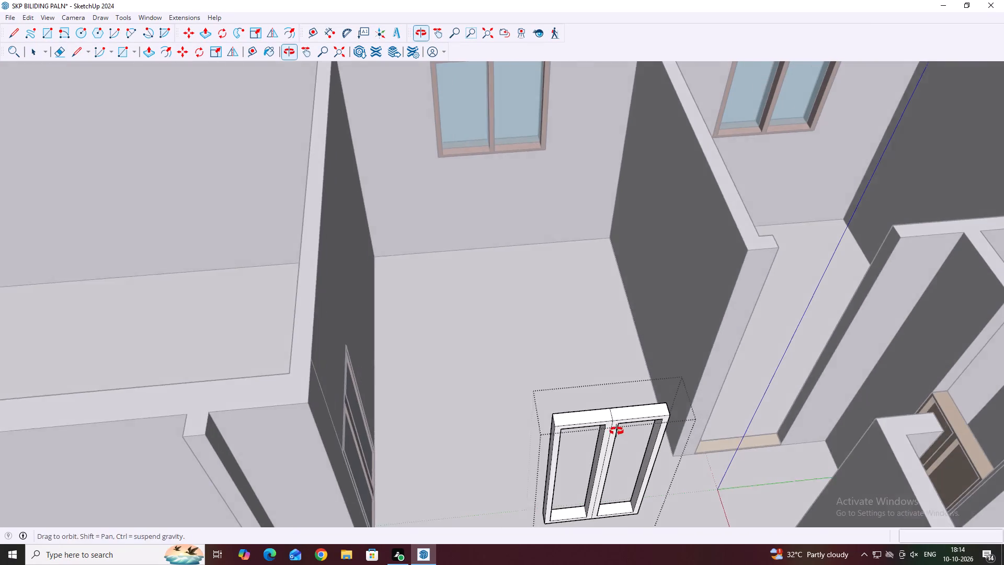
middle_click_drag(617, 431, 604, 430)
middle_click_drag(508, 445, 466, 395)
middle_click_drag(567, 409, 527, 361)
middle_click_drag(494, 402, 470, 353)
scroll(482, 349, "up", 3)
middle_click_drag(482, 349, 478, 345)
middle_click(452, 317)
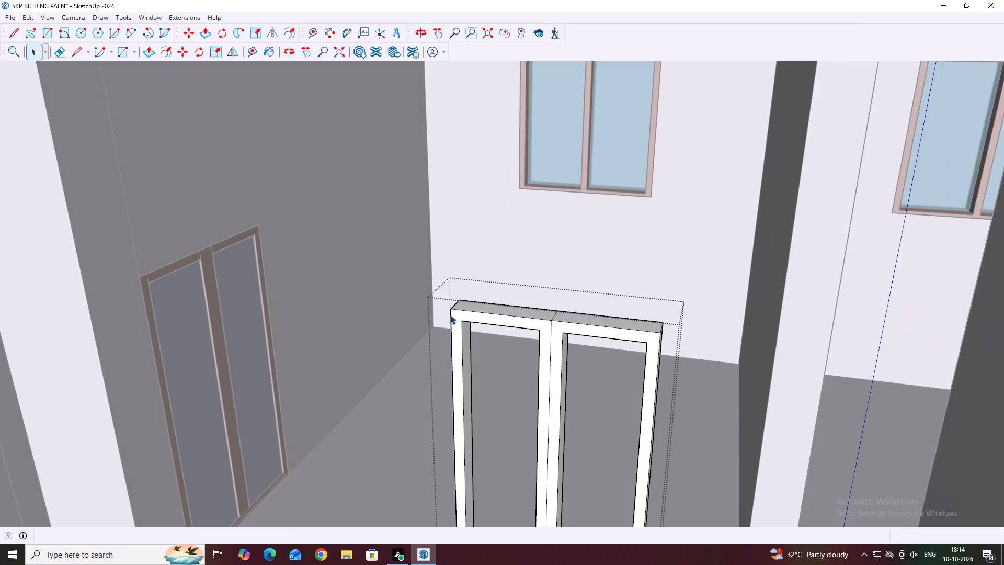
middle_click_drag(471, 337, 444, 280)
key("r")
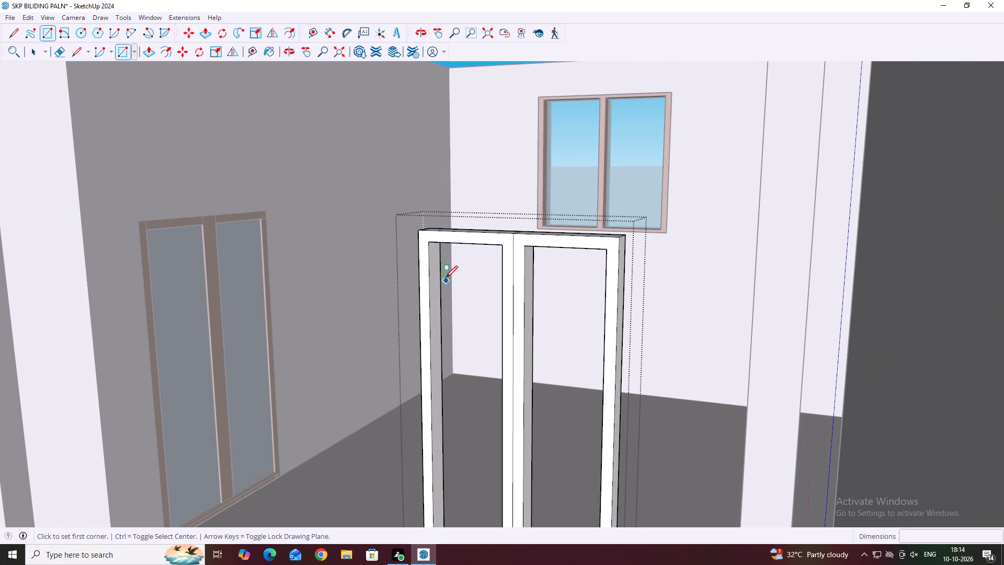
scroll(425, 232, "up", 2)
scroll(444, 280, "up", 1)
middle_click_drag(444, 280, 459, 214)
scroll(457, 194, "up", 2)
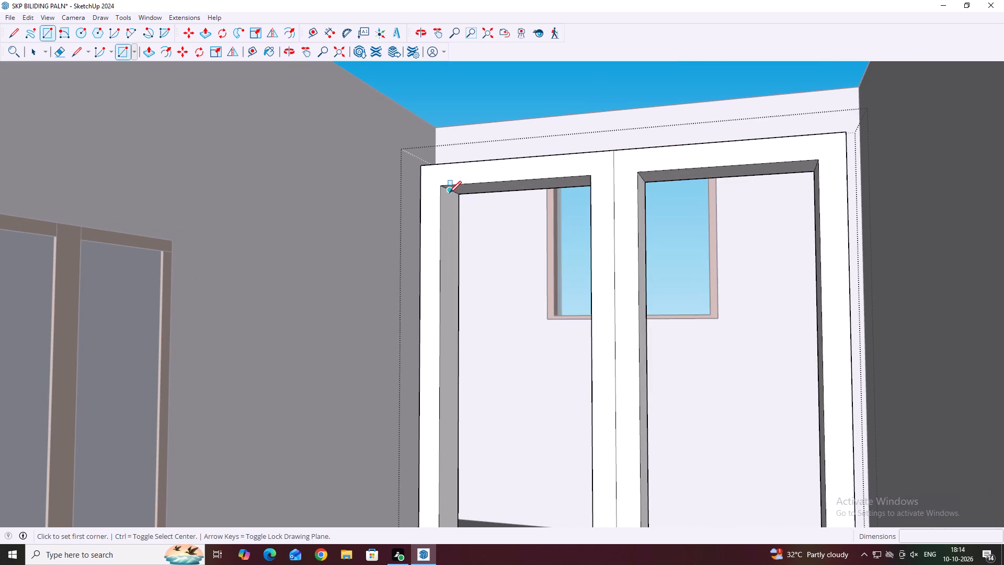
left_click(449, 192)
scroll(505, 311, "down", 20)
scroll(505, 311, "down", 6)
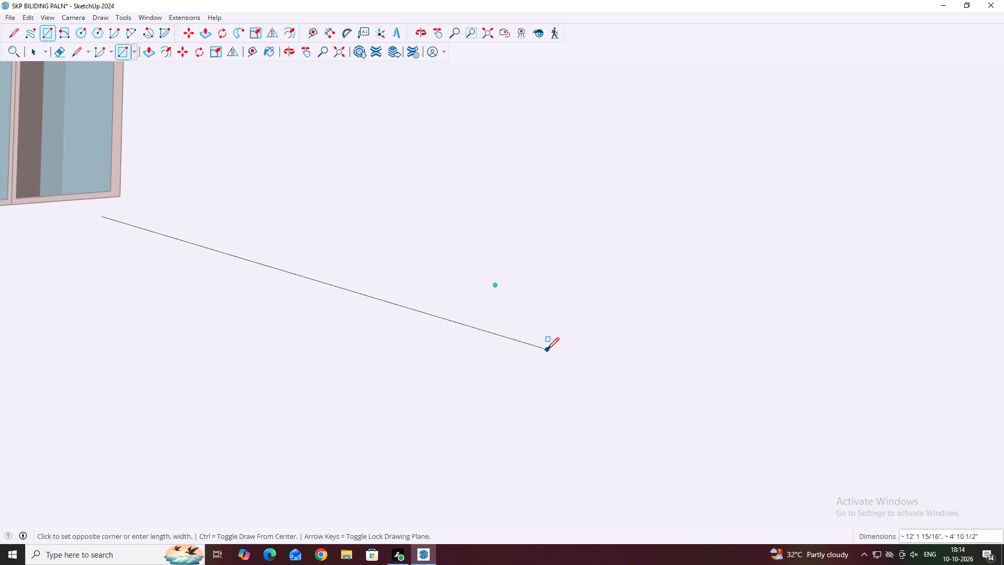
scroll(547, 349, "down", 15)
middle_click_drag(547, 349, 556, 351)
middle_click_drag(526, 251, 526, 451)
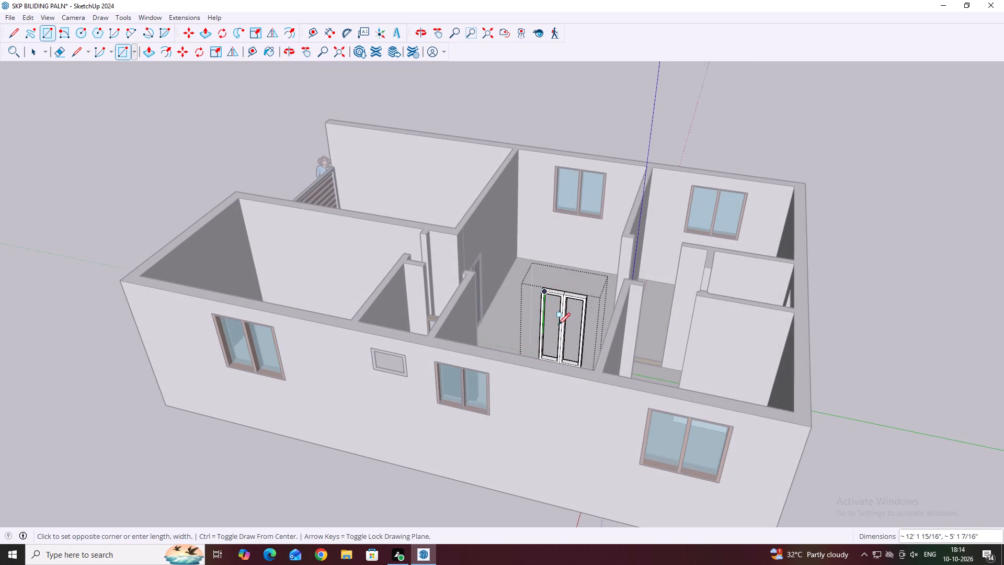
middle_click_drag(564, 293, 564, 359)
scroll(558, 360, "up", 19)
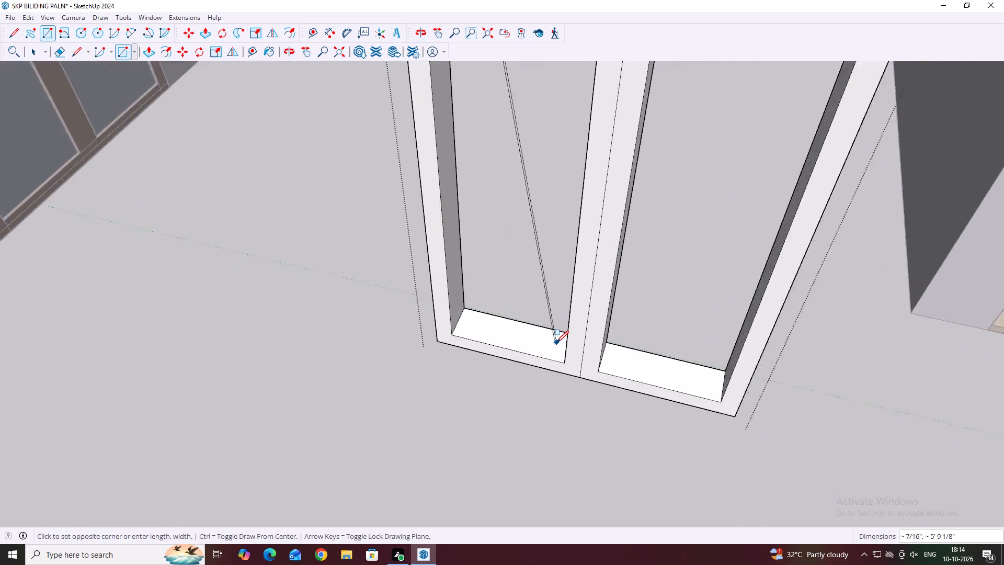
scroll(556, 343, "up", 9)
middle_click_drag(564, 338, 601, 356)
scroll(589, 344, "up", 3)
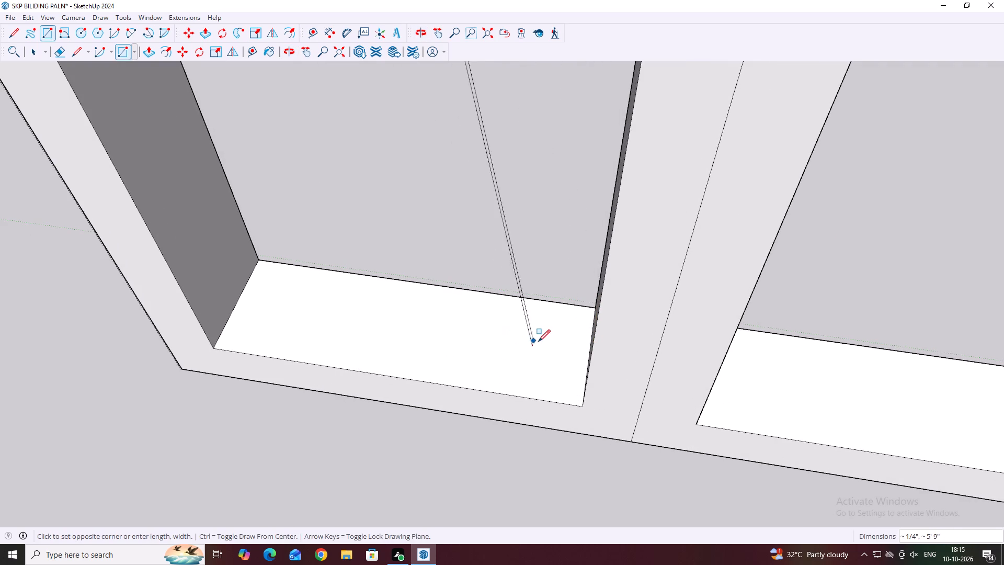
middle_click_drag(542, 338, 627, 372)
scroll(621, 317, "down", 6)
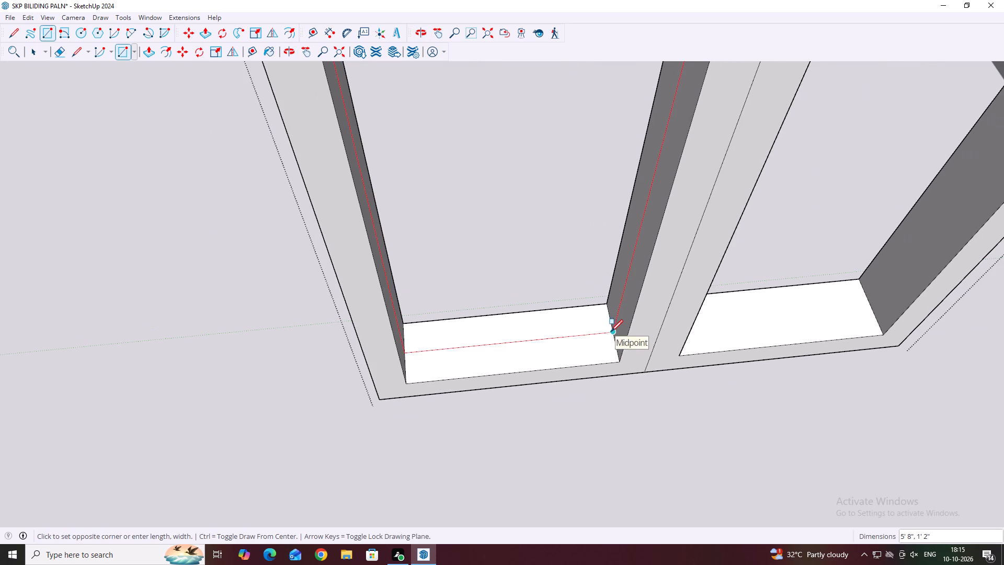
left_click(615, 332)
Copy the left frame's pane face 1' 6" across into the door's right frame opening.
scroll(615, 332, "down", 12)
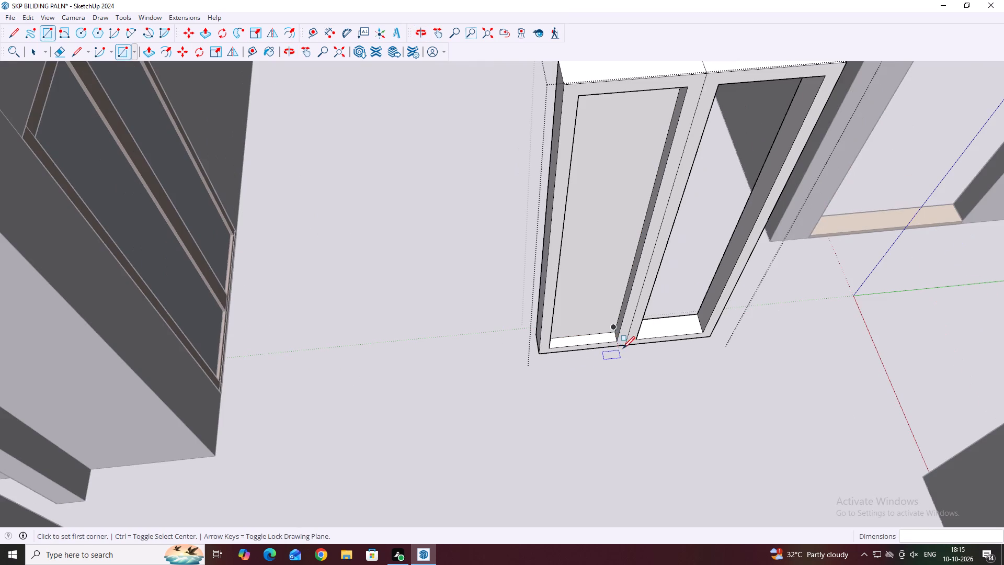
middle_click_drag(666, 327, 561, 308)
scroll(623, 349, "down", 3)
key("space")
left_click(592, 343)
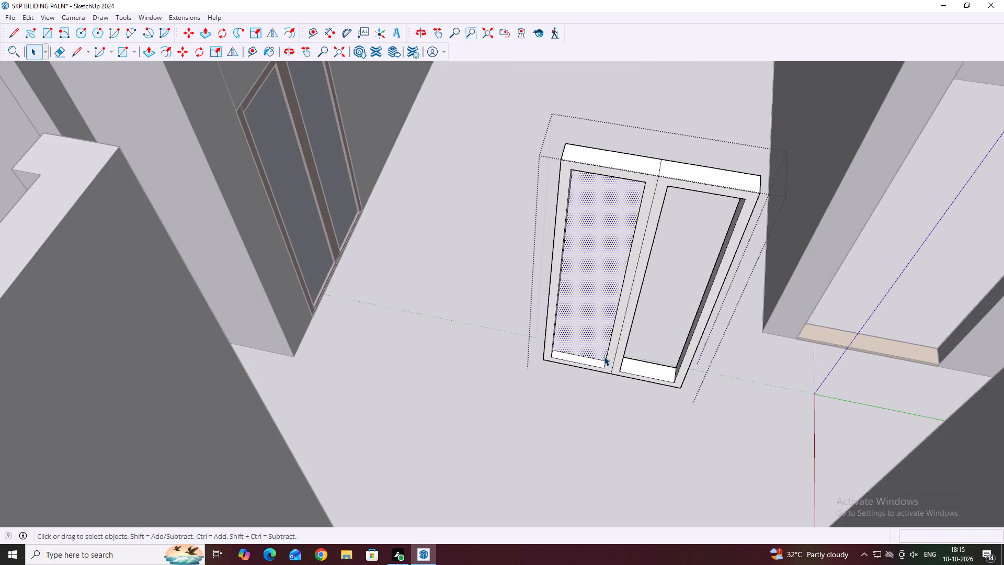
key("m")
scroll(574, 354, "up", 13)
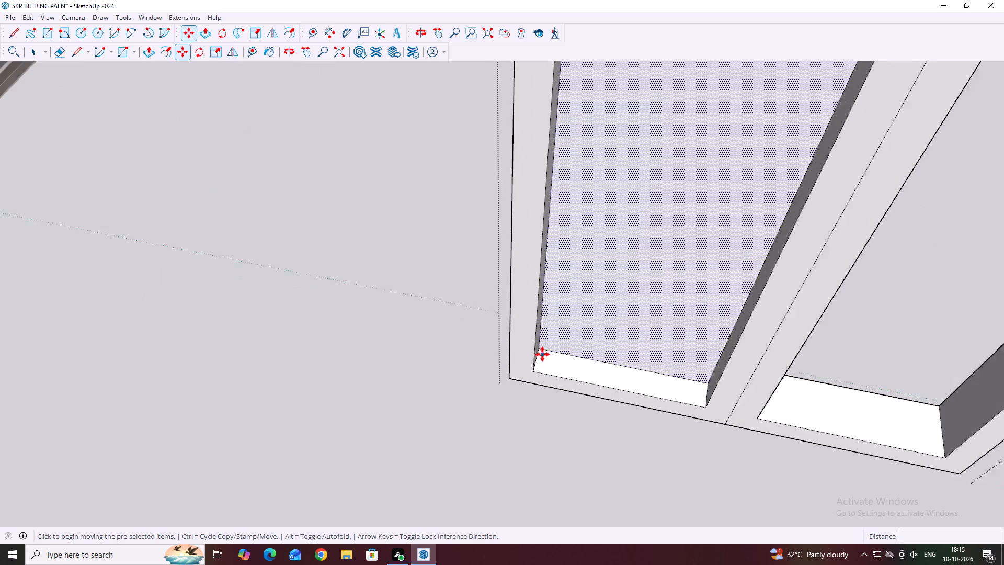
left_click(539, 348)
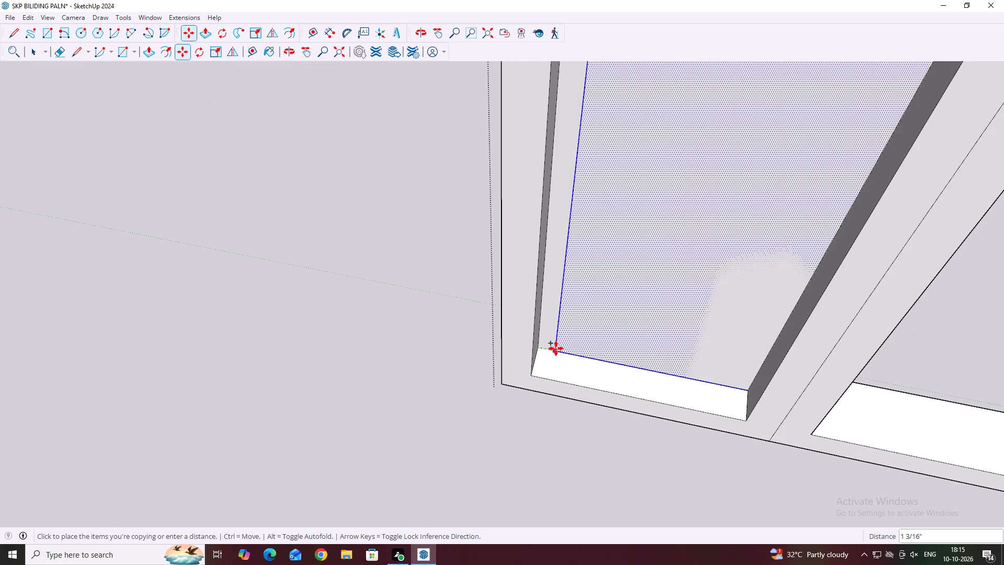
middle_click_drag(865, 413, 731, 395)
scroll(781, 466, "down", 3)
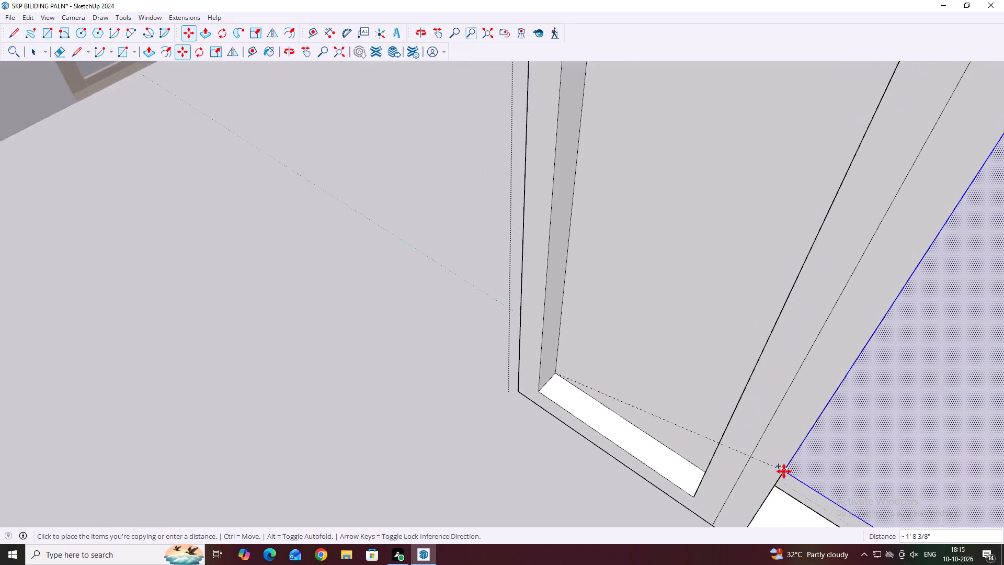
scroll(784, 471, "down", 3)
middle_click_drag(779, 513, 739, 485)
scroll(737, 493, "up", 3)
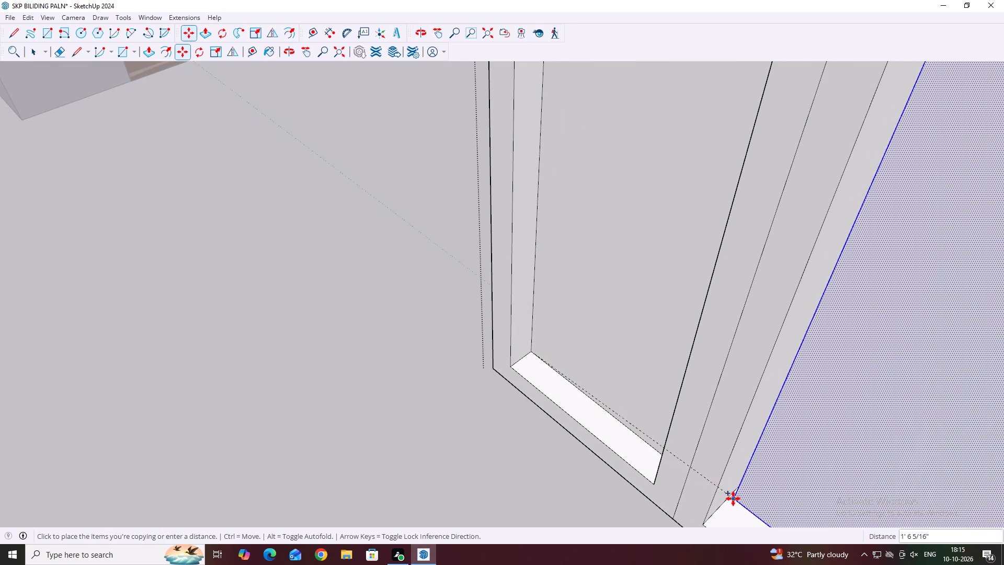
left_click(723, 504)
key("space")
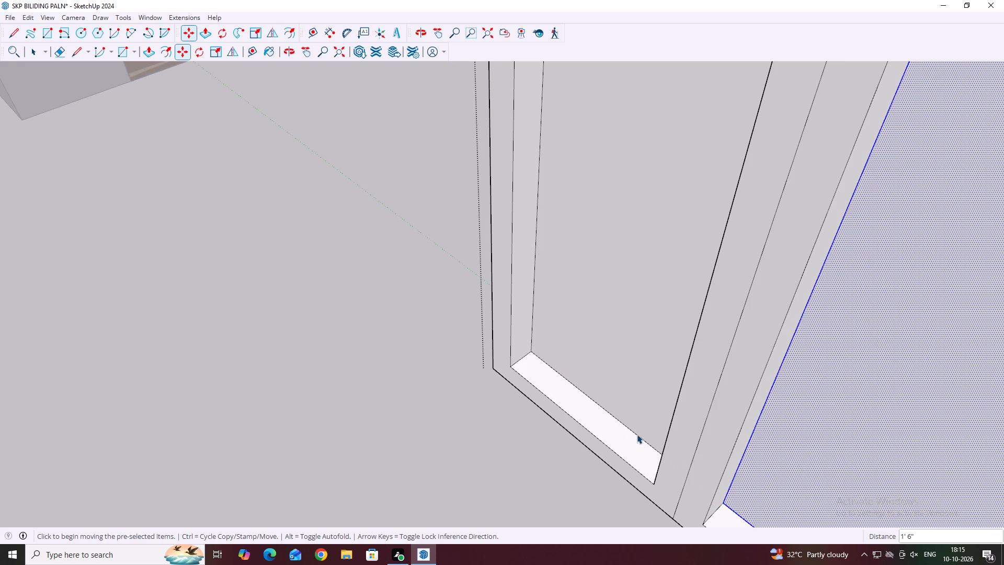
Close the door group and paint the whole double door with the Wood Floor Parquet material.
scroll(584, 385, "down", 10)
middle_click_drag(588, 376, 677, 371)
scroll(677, 371, "down", 5)
middle_click_drag(655, 349, 681, 354)
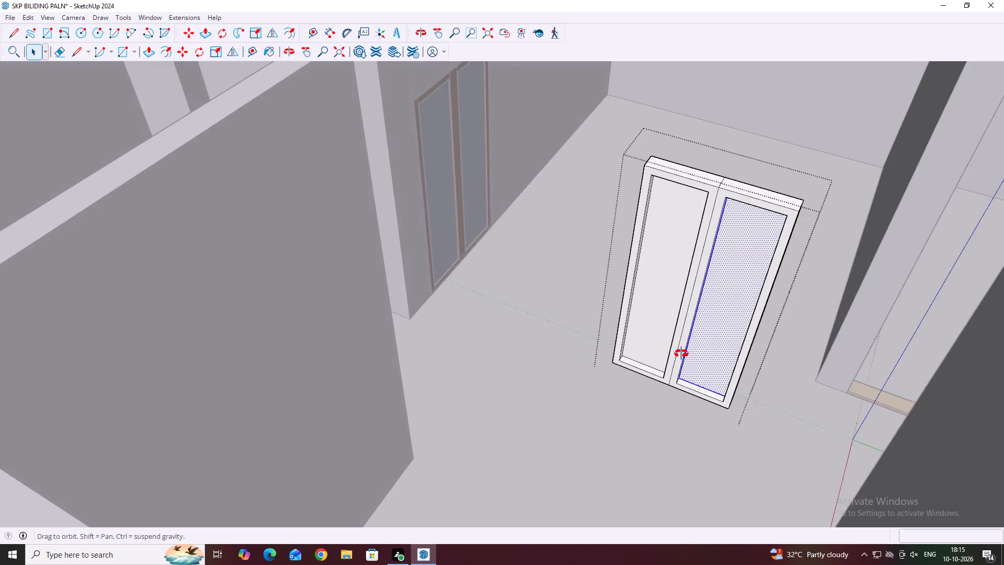
middle_click_drag(681, 354, 713, 335)
scroll(679, 299, "up", 5)
middle_click_drag(682, 318, 711, 329)
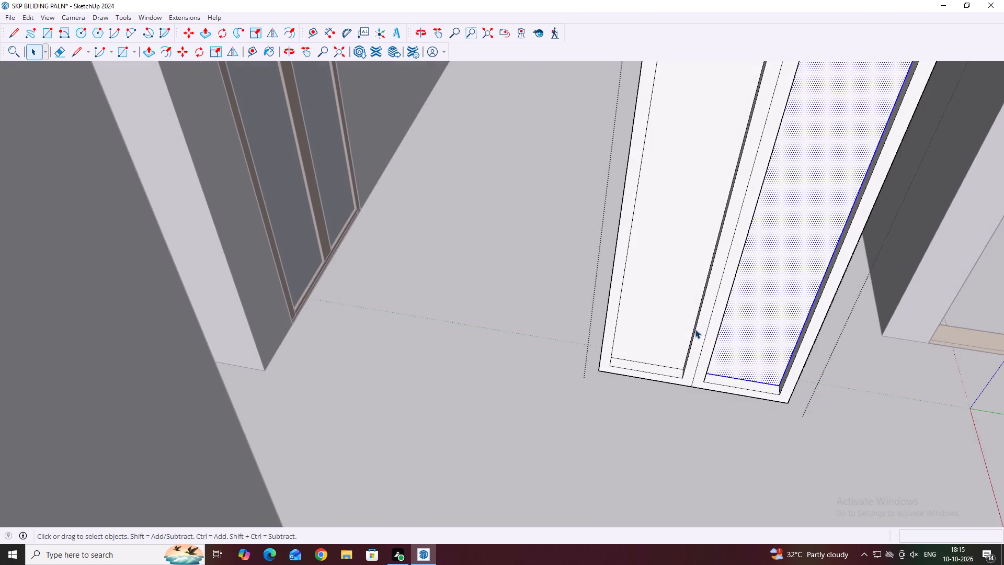
key("b")
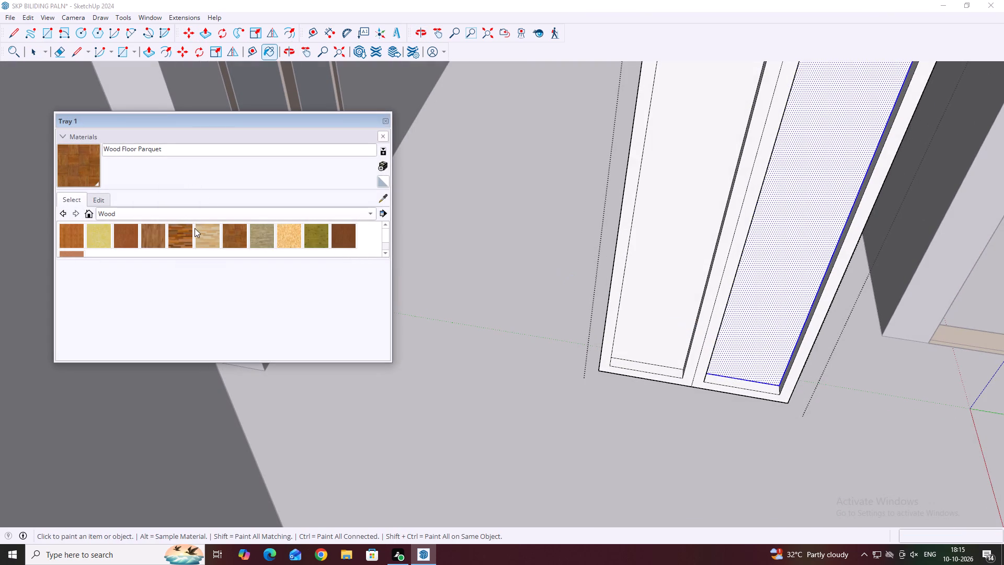
left_click(84, 169)
scroll(511, 350, "down", 4)
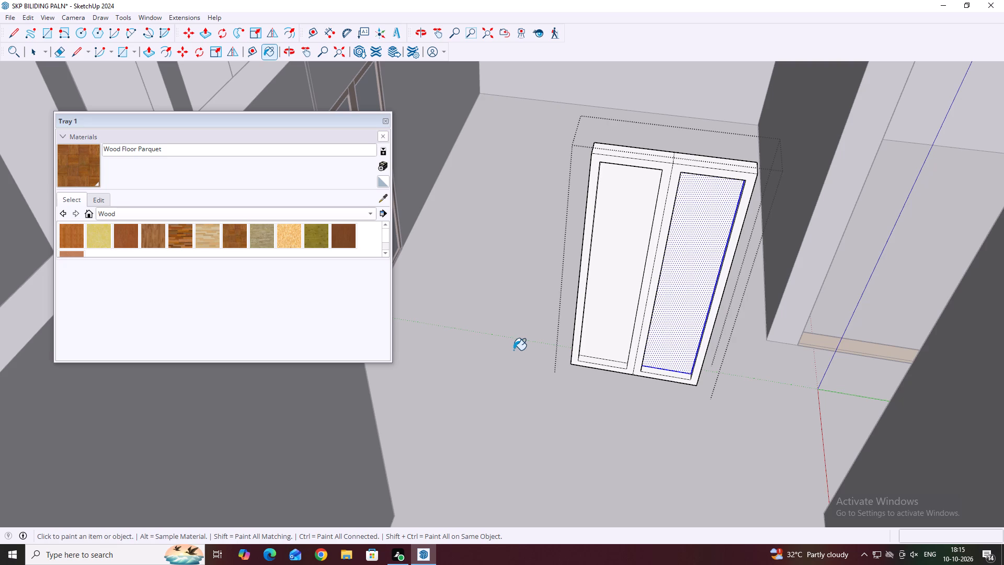
key("Escape")
key("space")
left_click(511, 345)
scroll(600, 358, "down", 4)
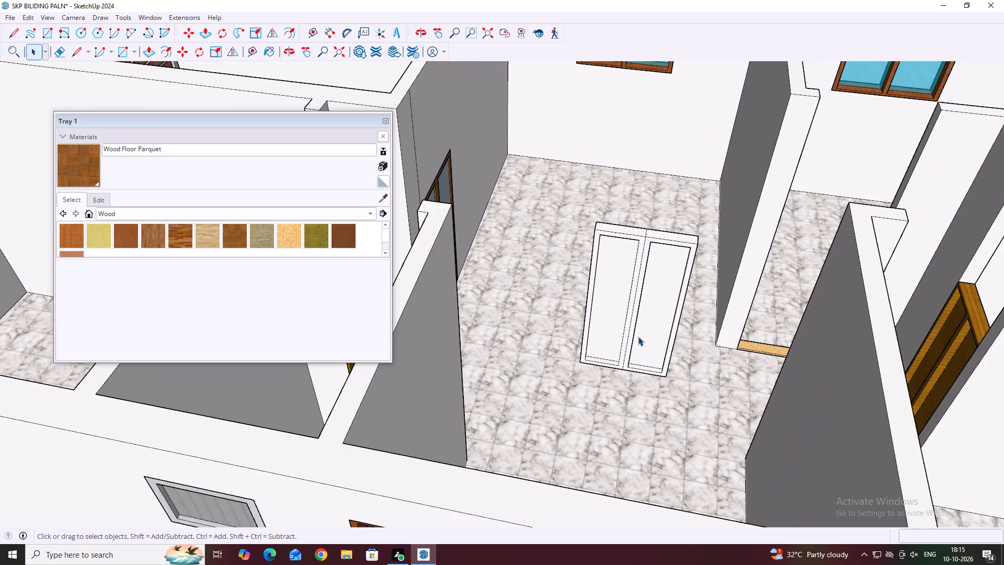
middle_click_drag(674, 299, 695, 322)
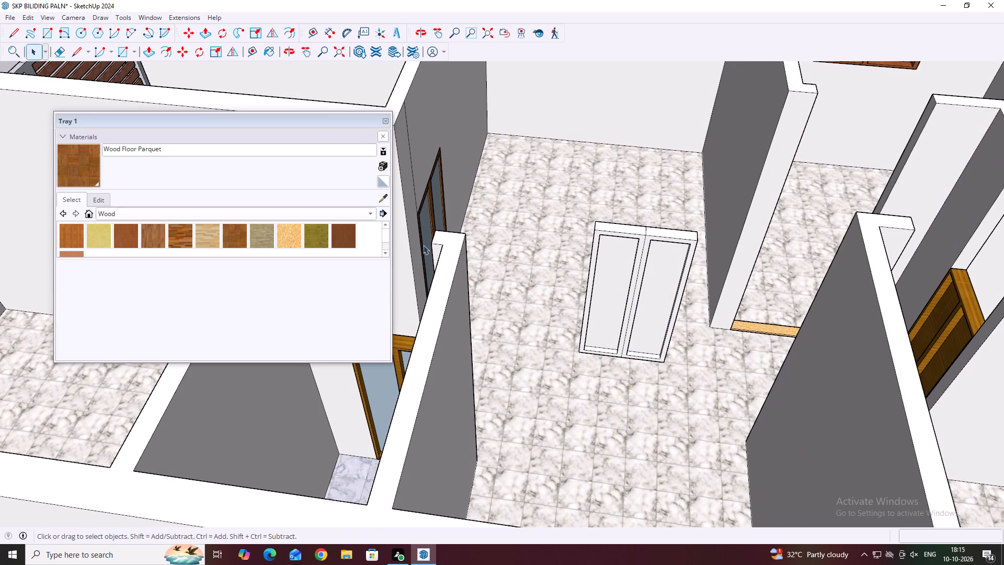
left_click(77, 157)
left_click(622, 310)
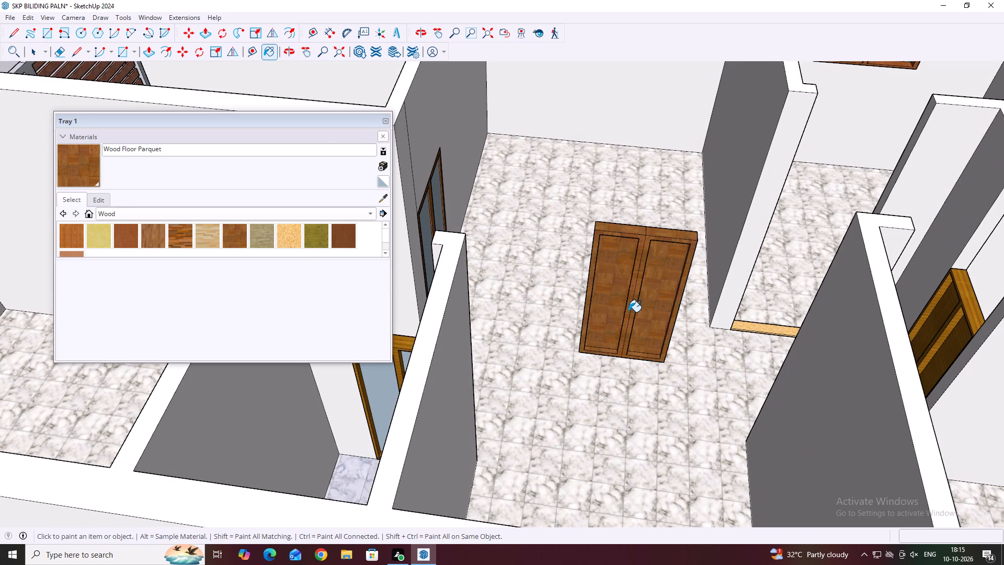
key("Escape")
key("space")
Put away the materials tray and move the painted door by its lower corner onto the threshold corner of the open doorway.
left_click(606, 344)
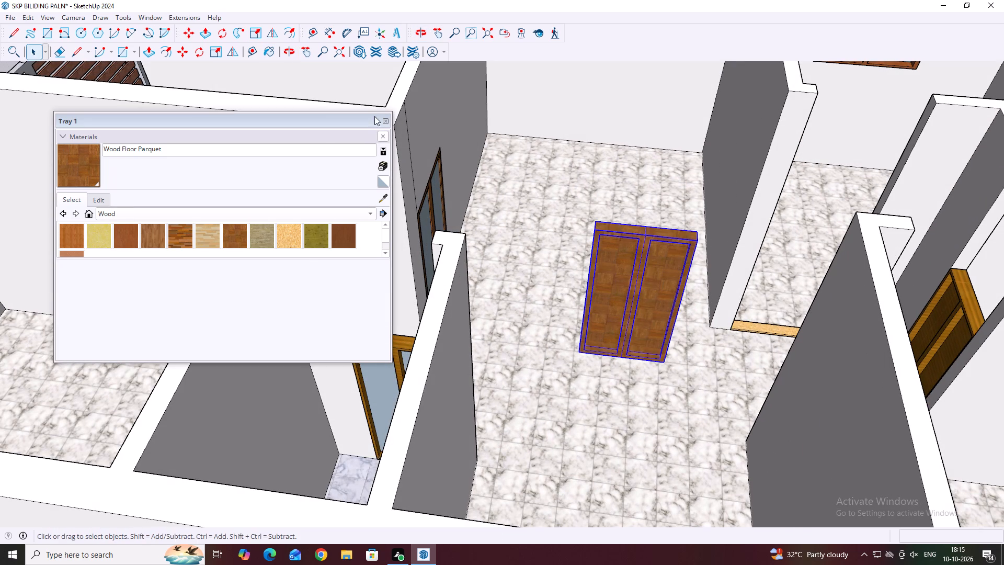
left_click(386, 119)
key("Escape")
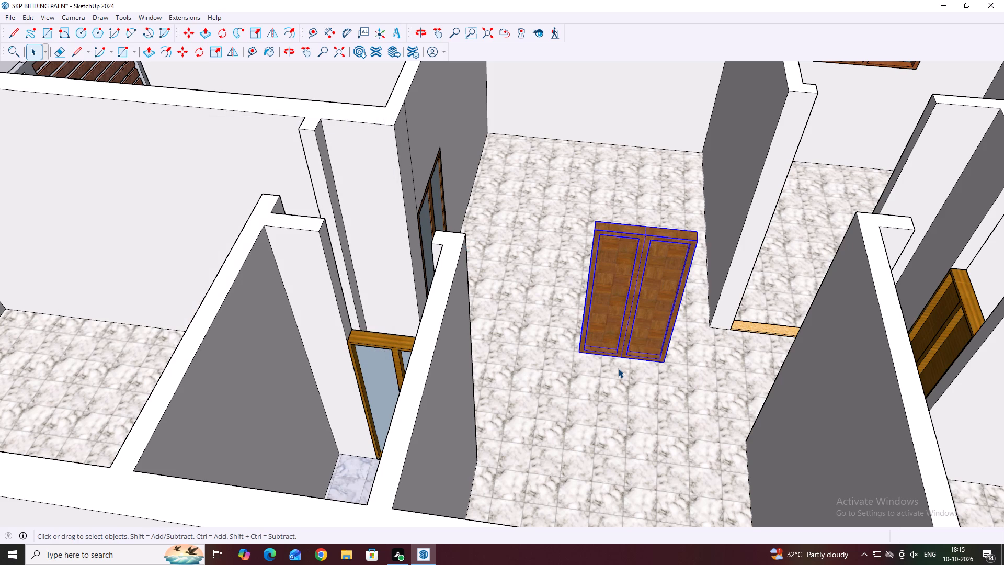
key("m")
scroll(587, 369, "up", 5)
left_click(575, 344)
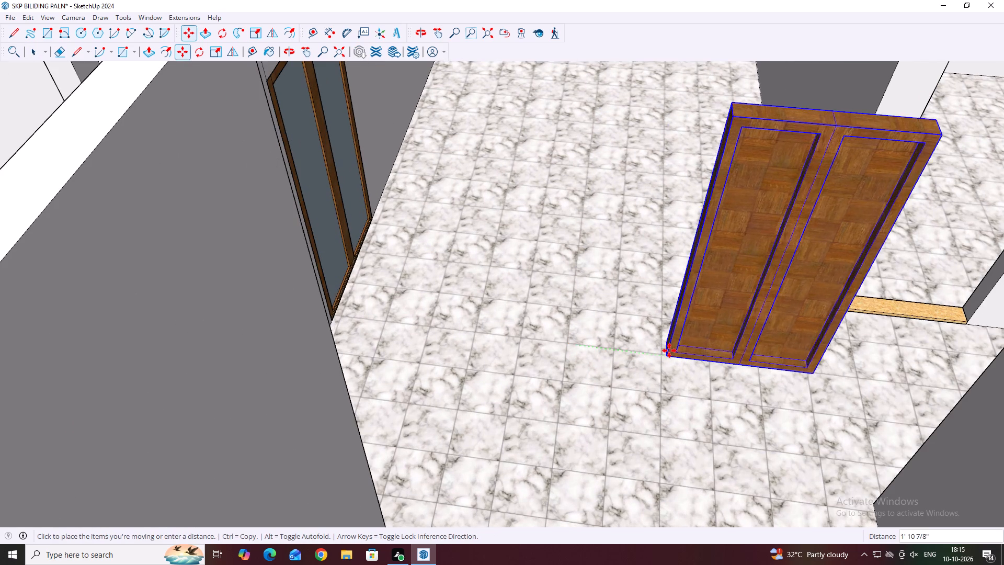
scroll(670, 351, "down", 2)
scroll(805, 319, "up", 3)
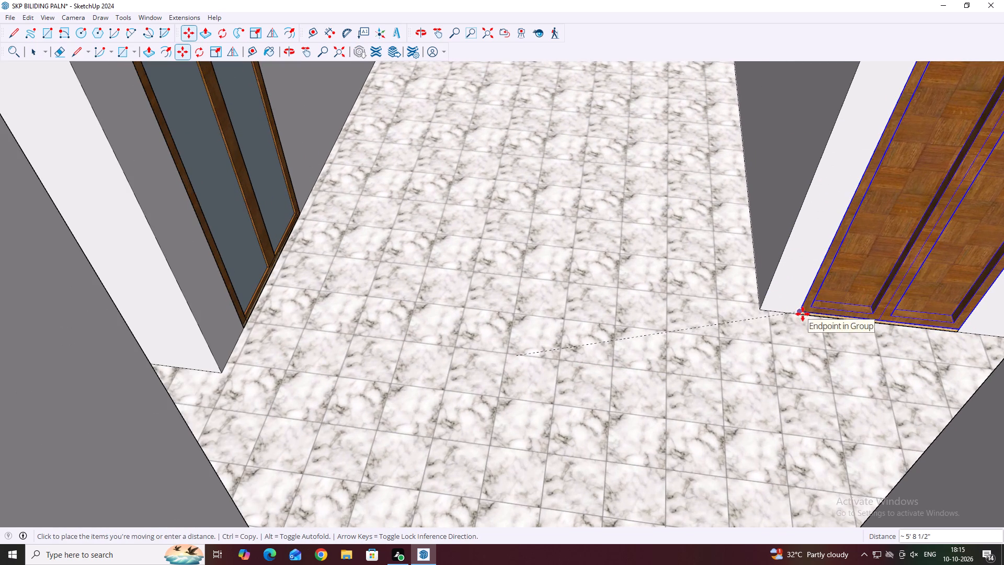
left_click(802, 315)
Shift the door a further 1" from its lower corner at the doorway's threshold, and clear its selection.
middle_click_drag(871, 330, 840, 315)
scroll(826, 344, "up", 9)
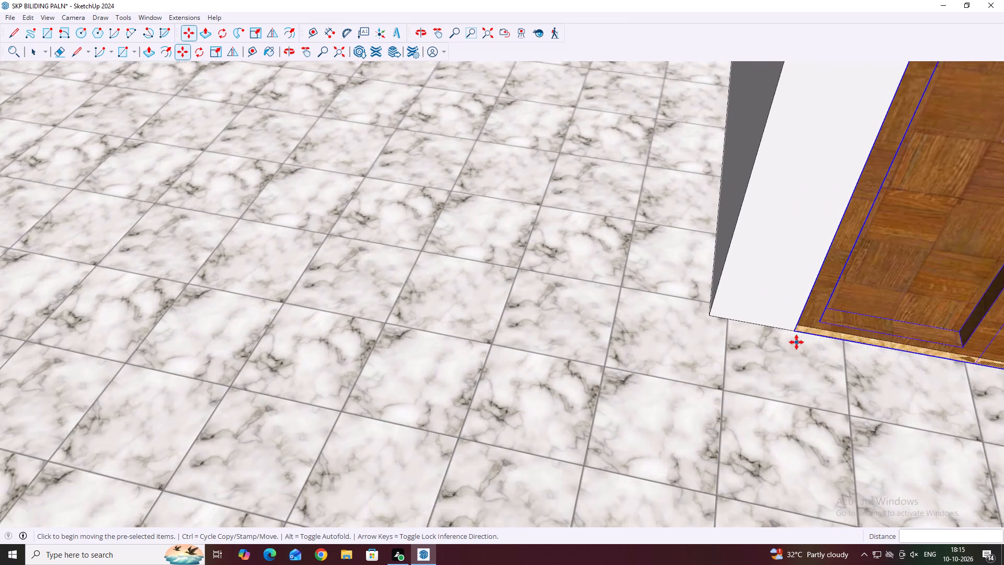
scroll(796, 342, "up", 2)
left_click(795, 329)
left_click(798, 319)
key("space")
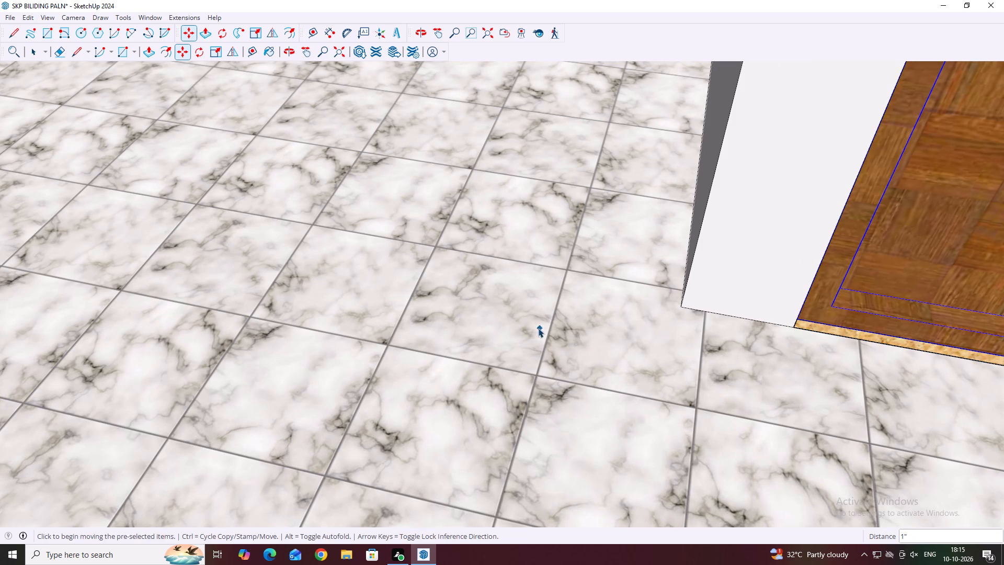
left_click(528, 328)
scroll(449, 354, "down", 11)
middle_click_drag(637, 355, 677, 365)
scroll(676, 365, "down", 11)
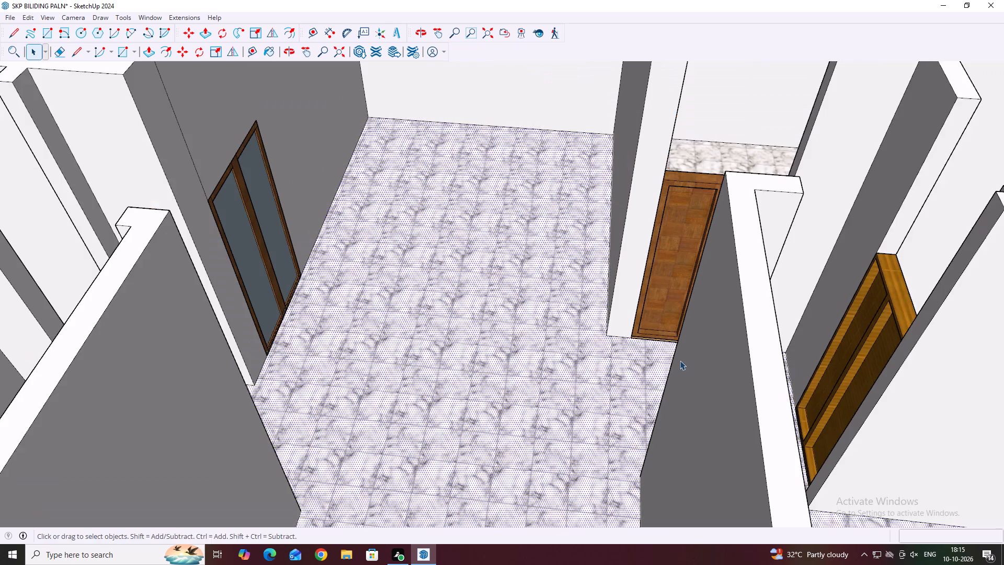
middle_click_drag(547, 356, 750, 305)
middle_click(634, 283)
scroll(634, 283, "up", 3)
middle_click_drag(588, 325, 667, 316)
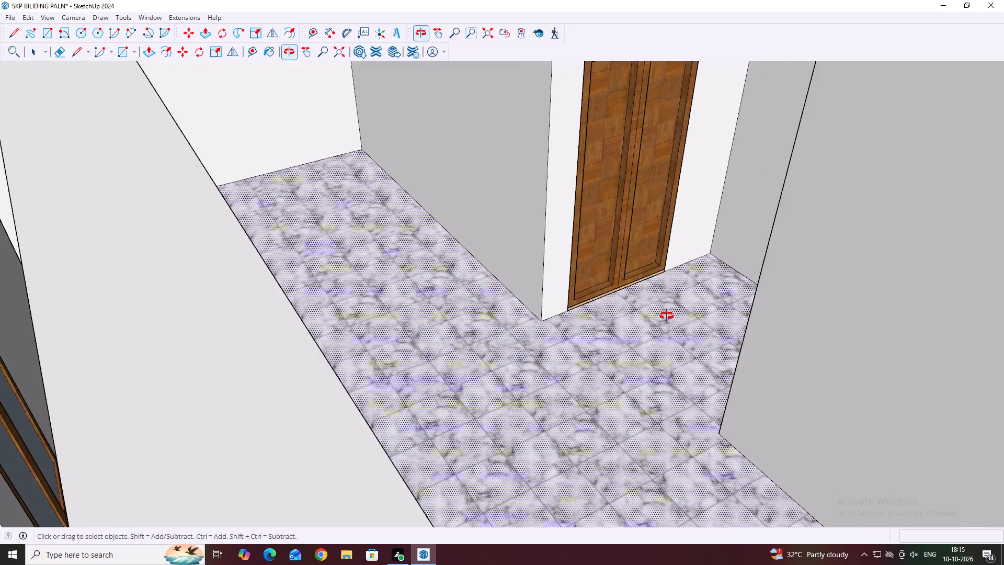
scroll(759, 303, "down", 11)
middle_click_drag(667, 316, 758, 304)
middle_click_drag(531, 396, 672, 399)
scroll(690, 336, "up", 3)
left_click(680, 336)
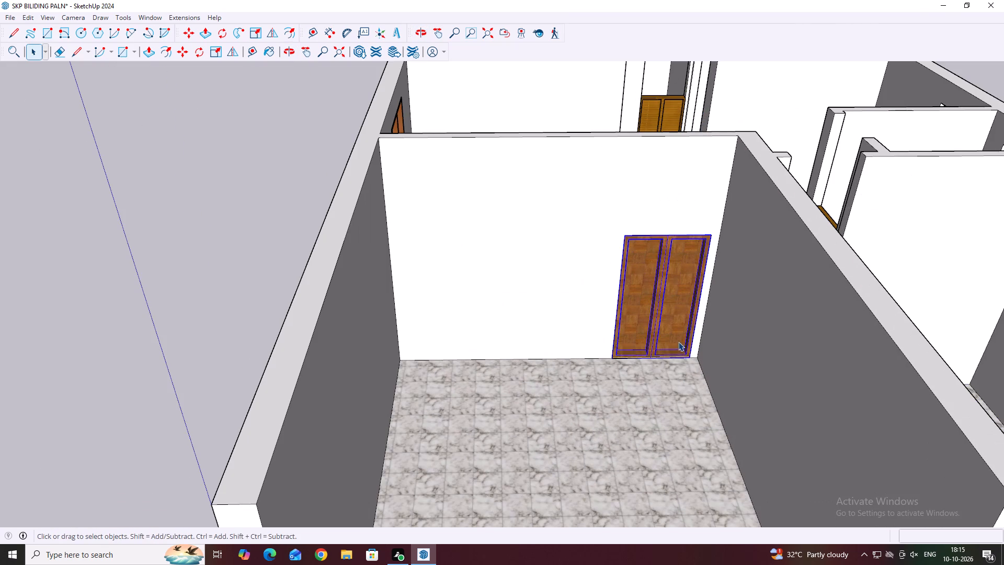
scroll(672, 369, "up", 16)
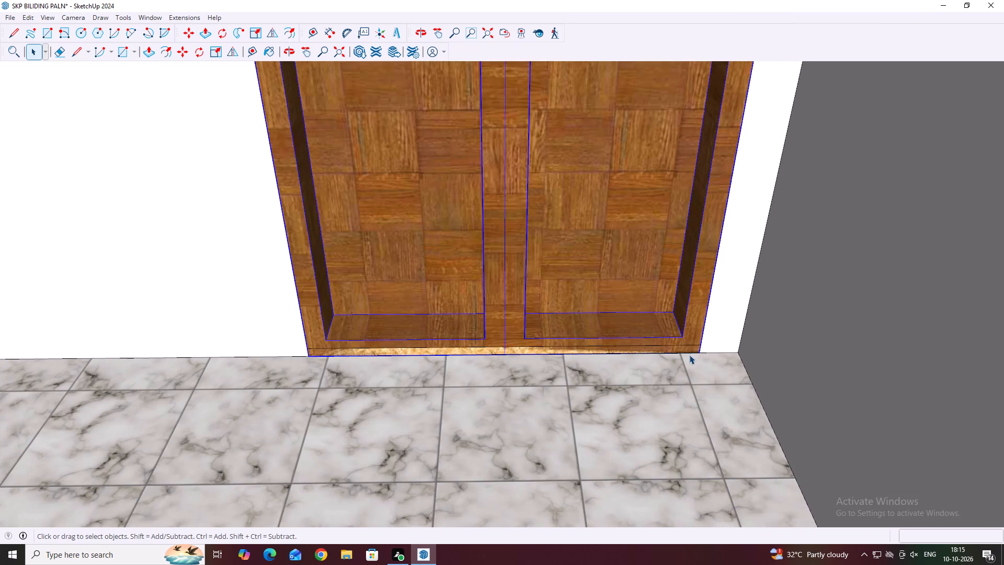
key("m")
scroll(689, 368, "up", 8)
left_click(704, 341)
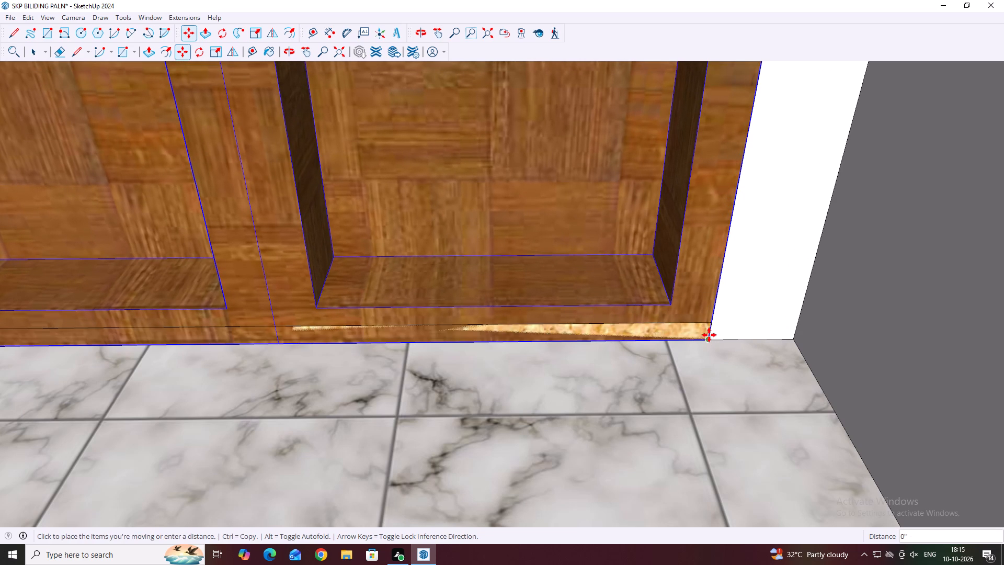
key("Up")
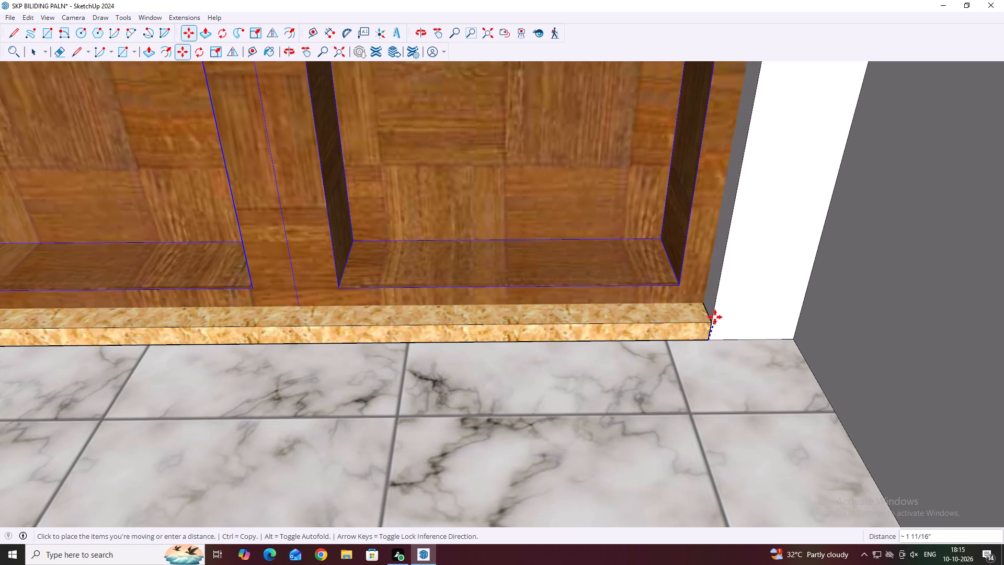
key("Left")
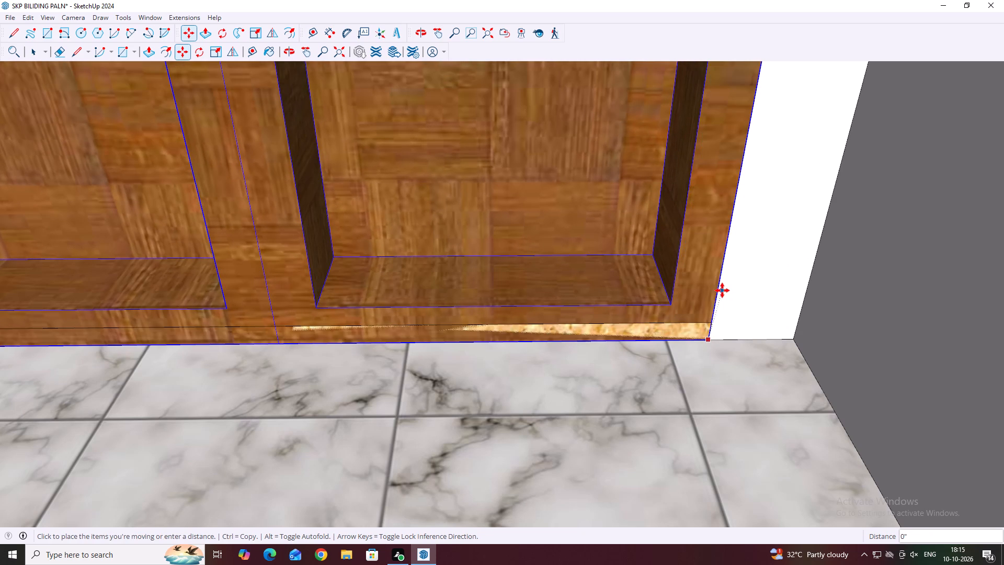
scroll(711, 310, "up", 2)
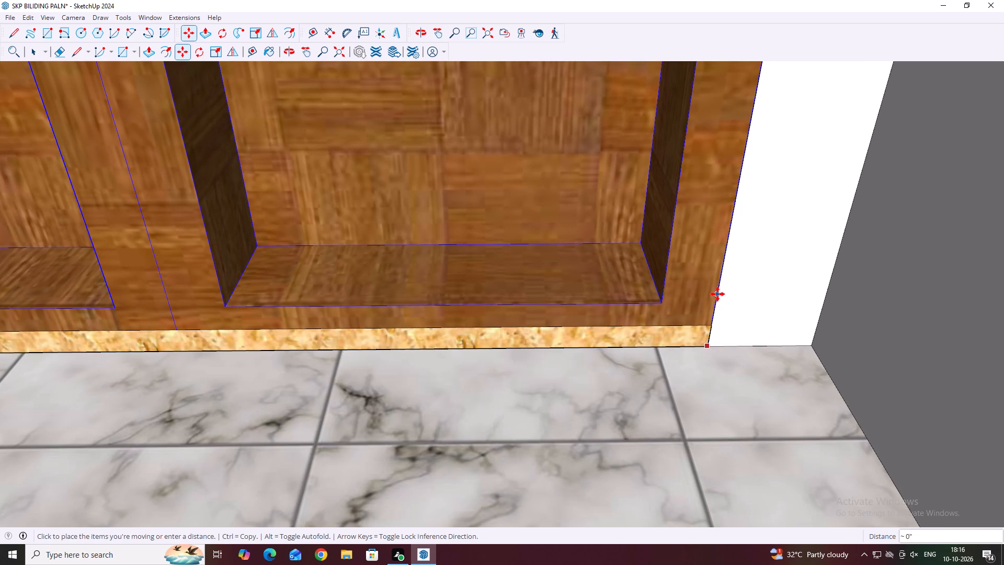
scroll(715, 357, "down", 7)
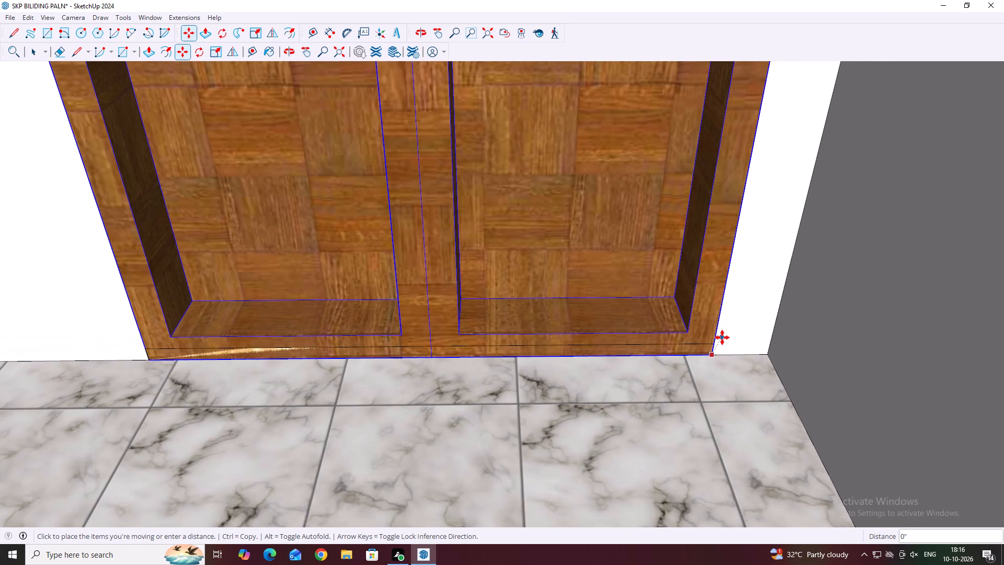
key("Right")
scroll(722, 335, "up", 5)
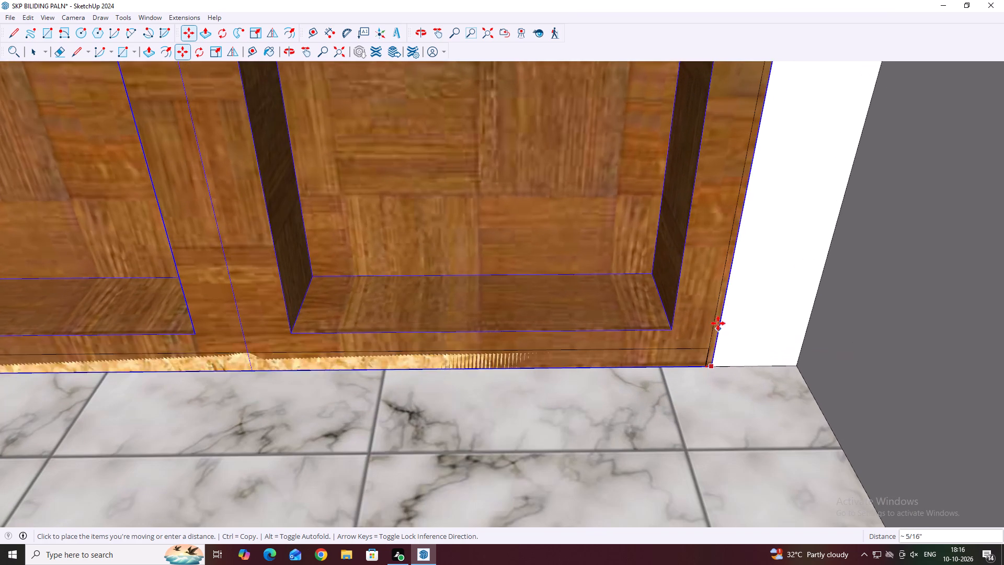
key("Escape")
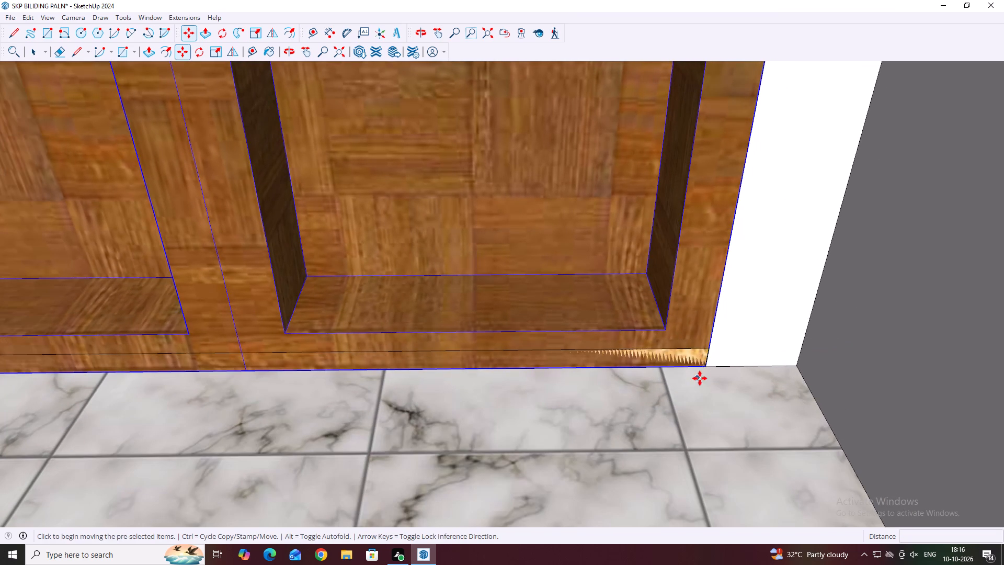
Move the selected door about 1 5/8" by its lower corner, setting it back from the wall face inside the doorway.
scroll(702, 379, "up", 4)
left_click(706, 364)
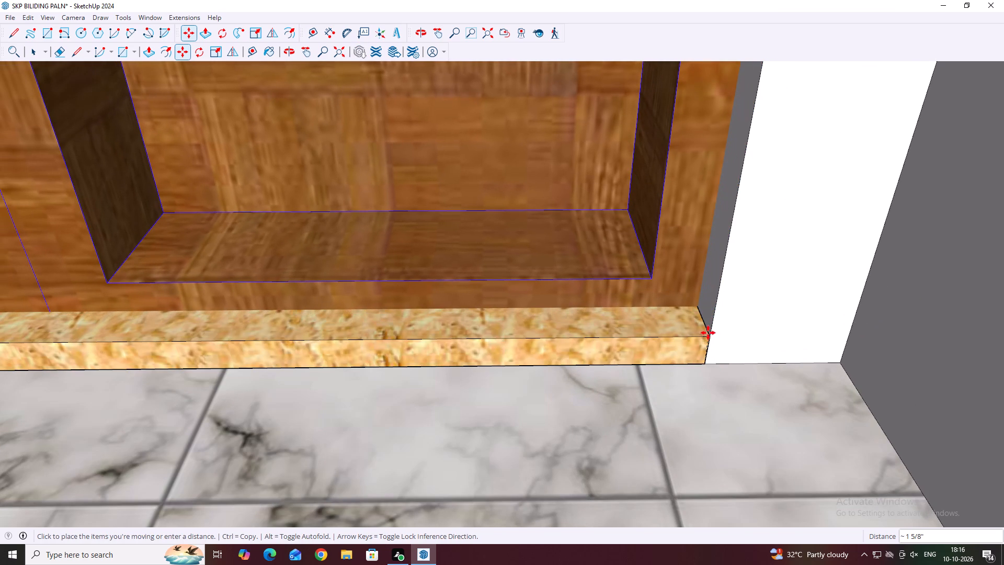
left_click(708, 332)
key("Escape")
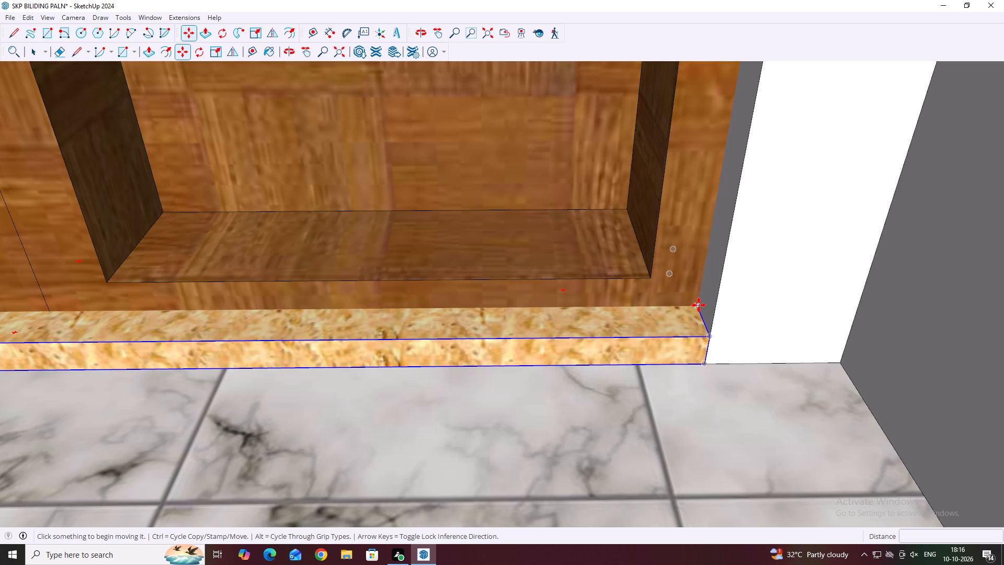
left_click(700, 303)
key("Escape")
key("space")
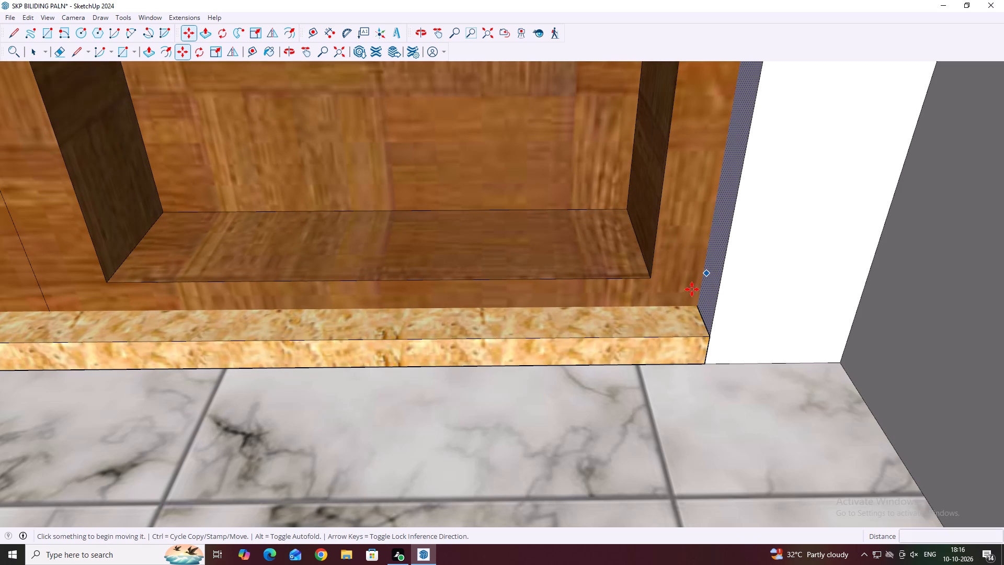
Move the double door by its lower corner out of the doorway onto the floor in front of the threshold.
left_click(692, 289)
left_click(684, 293)
scroll(655, 285, "down", 3)
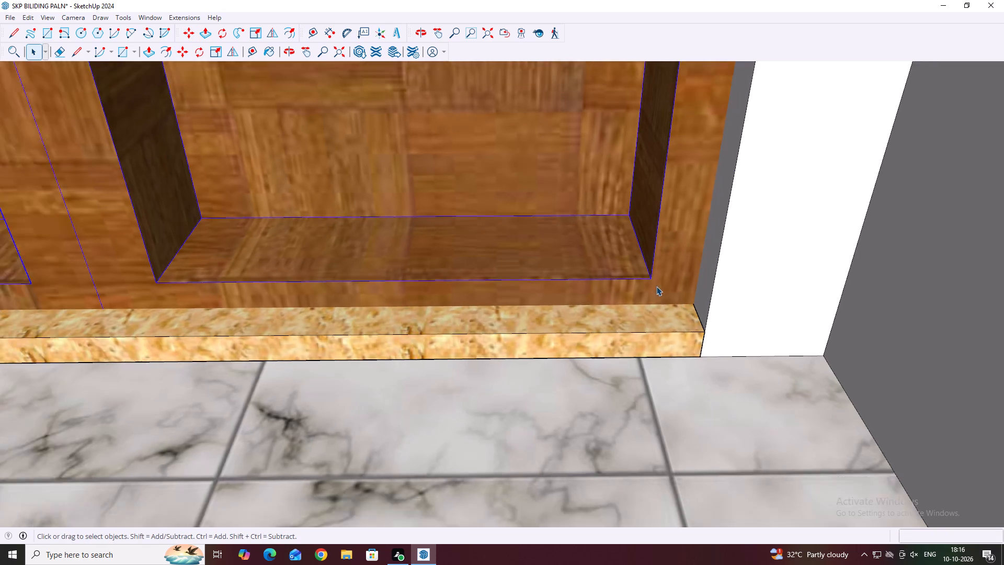
scroll(656, 286, "down", 10)
scroll(660, 282, "up", 2)
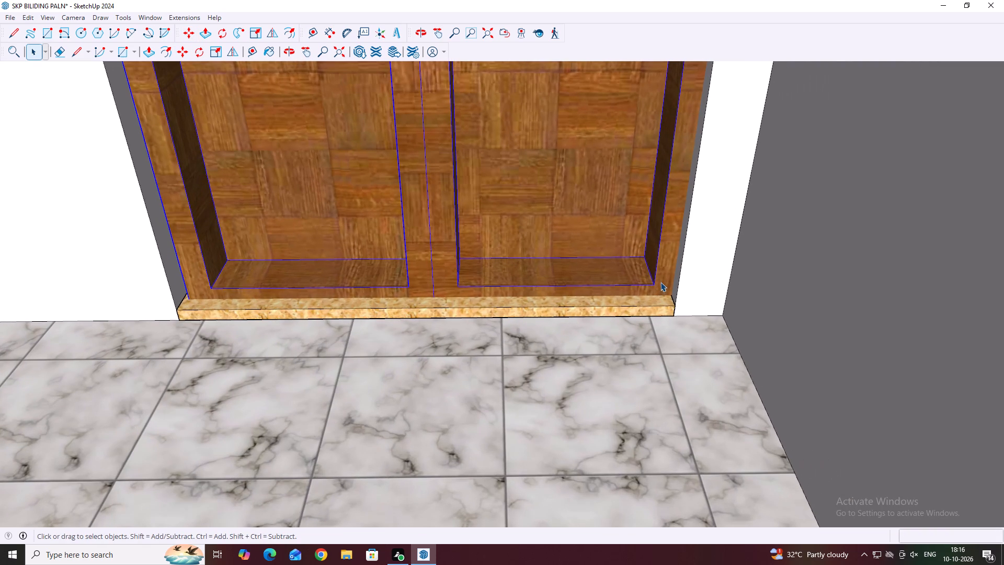
key("m")
scroll(685, 309, "up", 2)
left_click(668, 281)
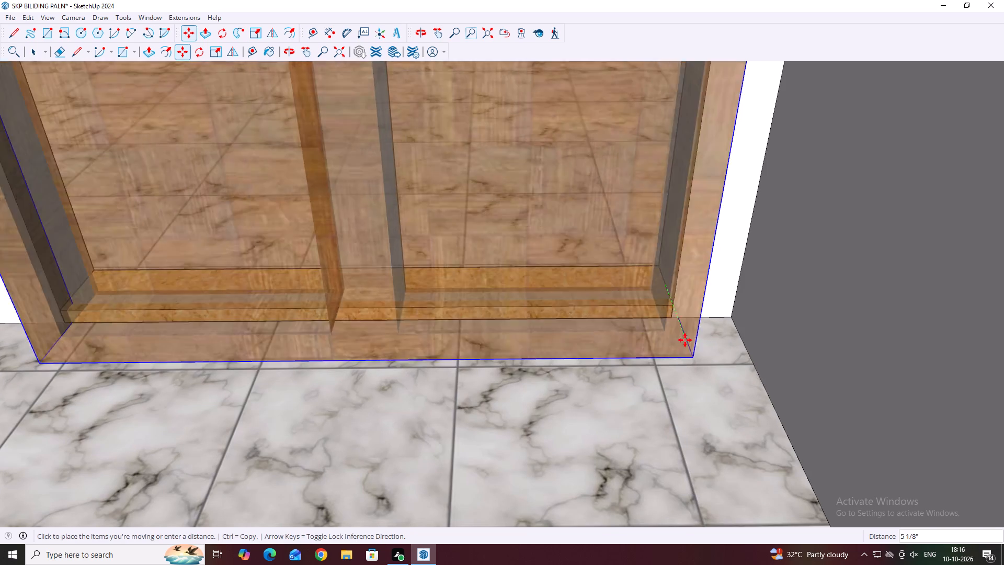
scroll(688, 370, "down", 14)
left_click(722, 420)
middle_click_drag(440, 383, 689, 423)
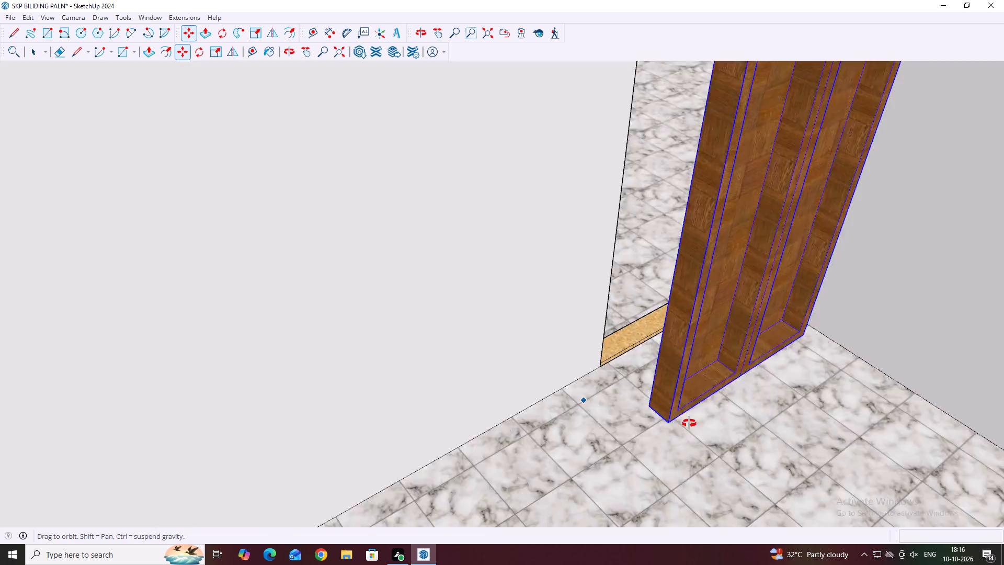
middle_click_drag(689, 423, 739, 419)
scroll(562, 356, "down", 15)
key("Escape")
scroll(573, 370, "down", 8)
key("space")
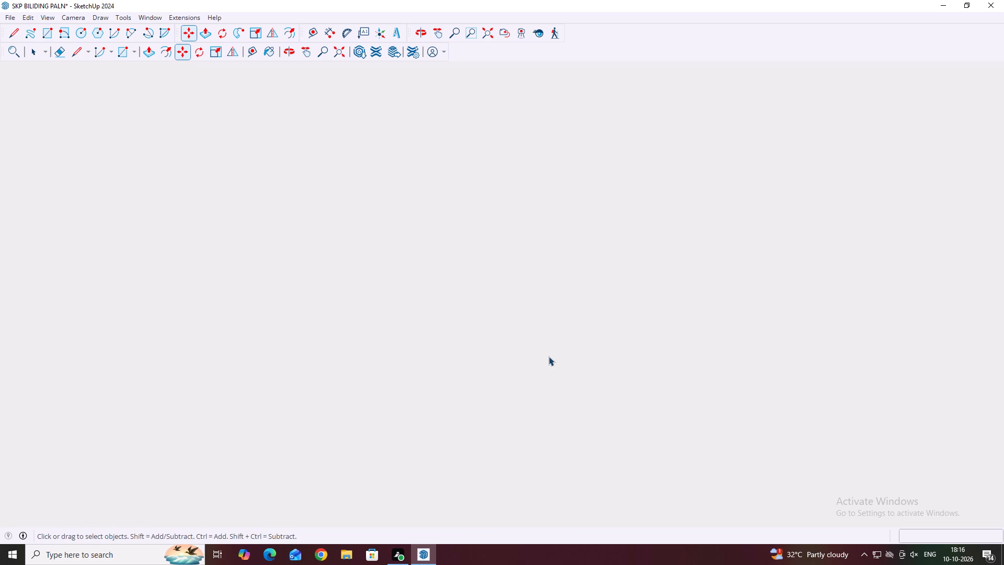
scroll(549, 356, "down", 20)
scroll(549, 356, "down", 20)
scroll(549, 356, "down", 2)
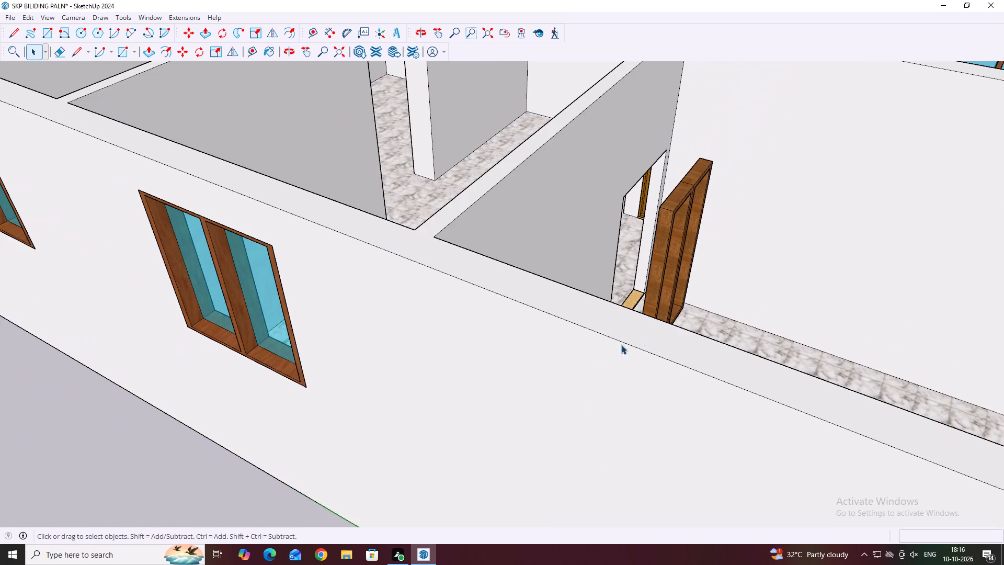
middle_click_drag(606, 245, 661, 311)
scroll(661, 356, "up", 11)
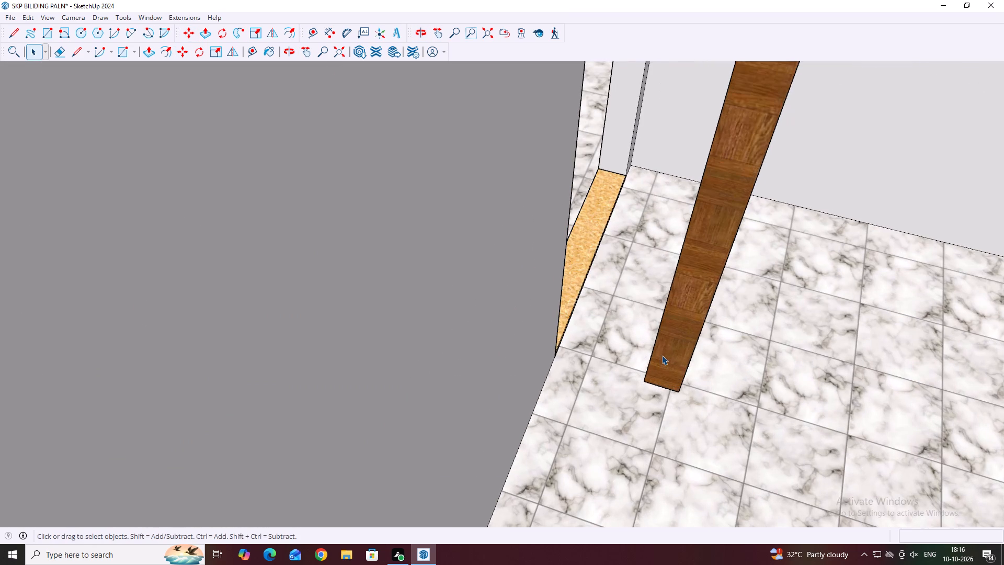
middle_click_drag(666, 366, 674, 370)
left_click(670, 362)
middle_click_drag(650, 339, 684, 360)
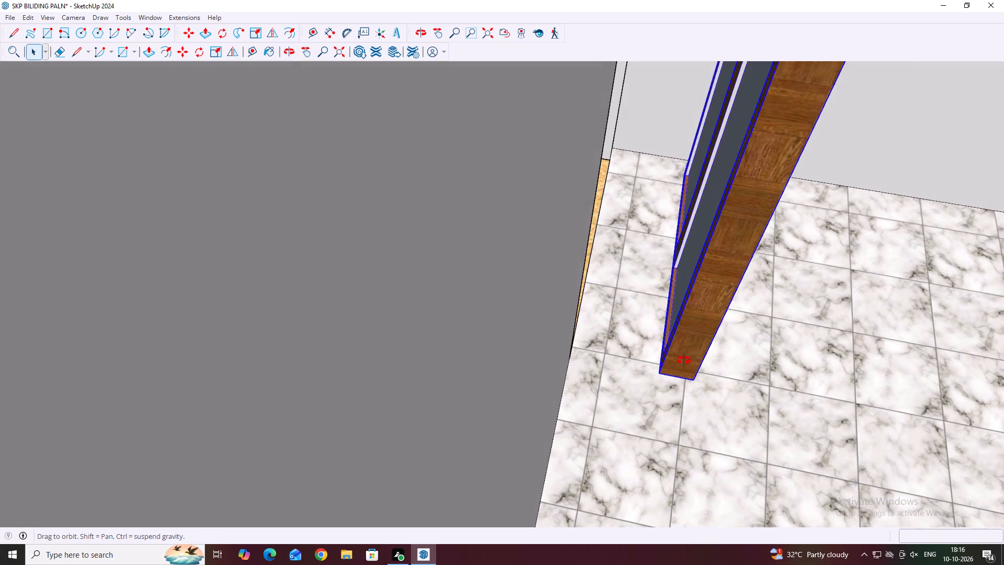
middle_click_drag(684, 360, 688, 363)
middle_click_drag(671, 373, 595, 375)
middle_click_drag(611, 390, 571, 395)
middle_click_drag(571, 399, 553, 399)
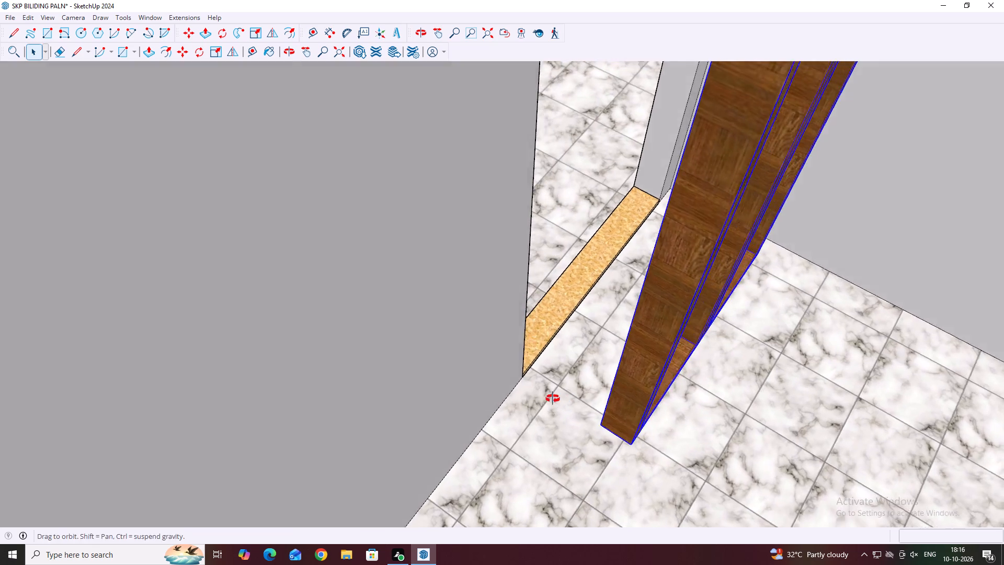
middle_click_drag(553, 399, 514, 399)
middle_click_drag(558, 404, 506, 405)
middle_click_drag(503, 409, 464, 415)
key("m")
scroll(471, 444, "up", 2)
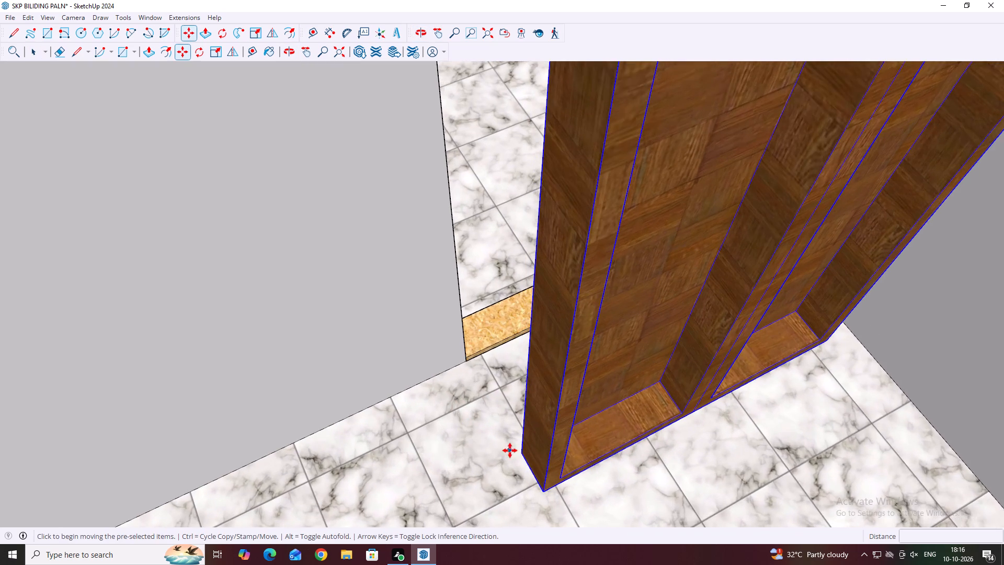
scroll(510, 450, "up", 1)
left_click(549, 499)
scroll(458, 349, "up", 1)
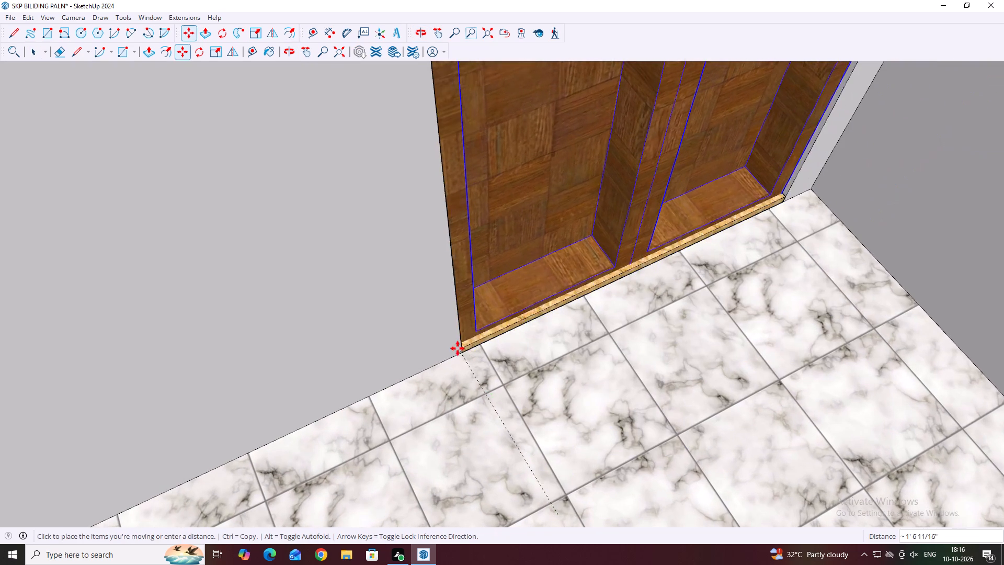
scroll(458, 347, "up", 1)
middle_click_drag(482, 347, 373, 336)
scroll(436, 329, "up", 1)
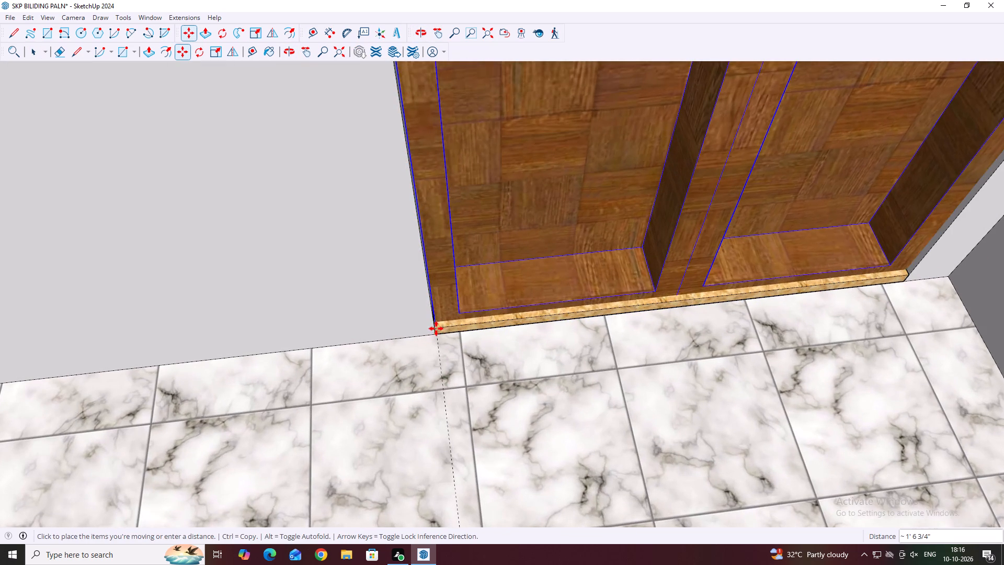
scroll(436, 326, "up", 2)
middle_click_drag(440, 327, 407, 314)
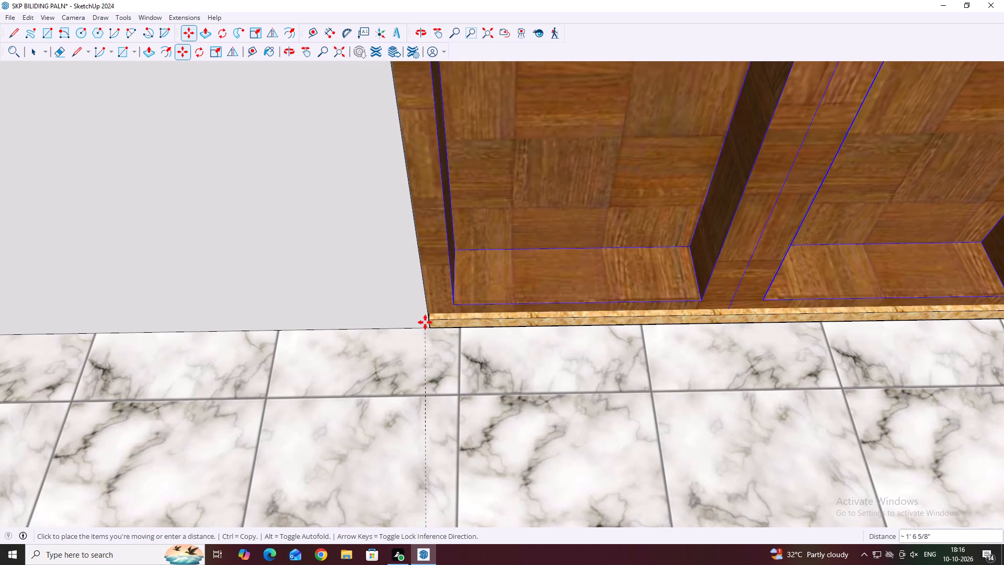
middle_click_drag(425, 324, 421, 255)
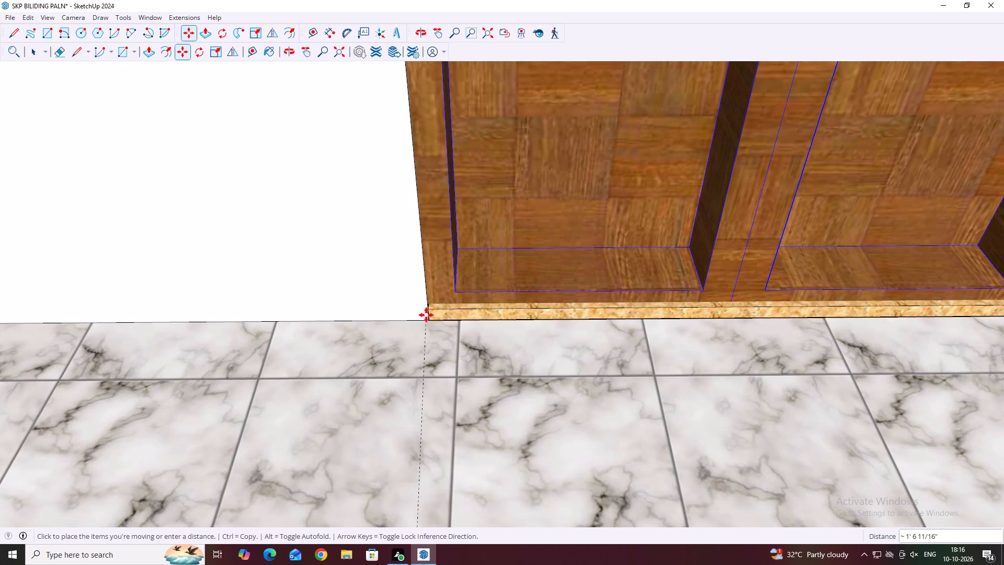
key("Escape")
Raise the selected door 1" straight up from its lower front corner, locked to the vertical axis.
scroll(495, 326, "down", 12)
middle_click_drag(464, 383, 535, 303)
scroll(504, 397, "up", 1)
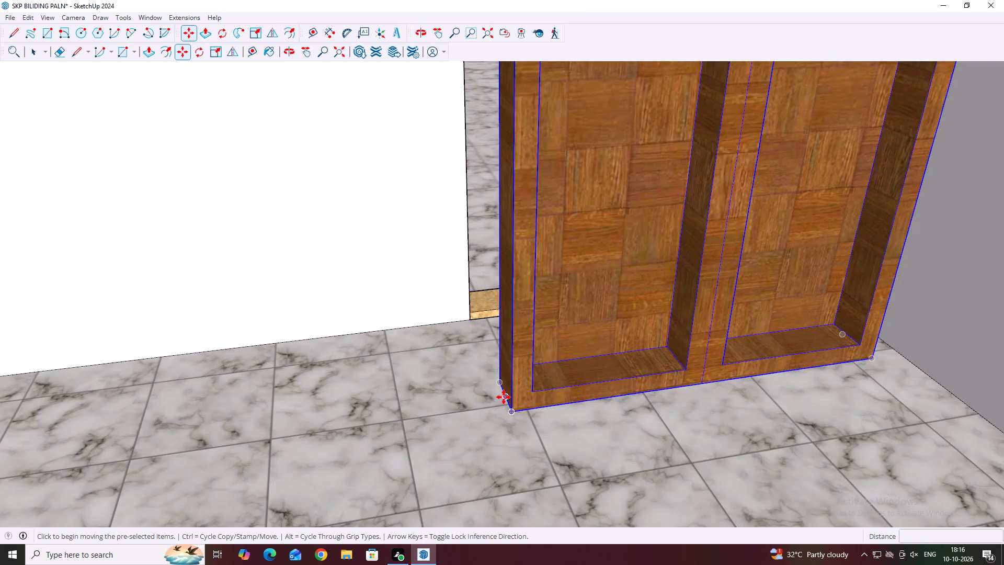
scroll(504, 397, "up", 4)
left_click(516, 420)
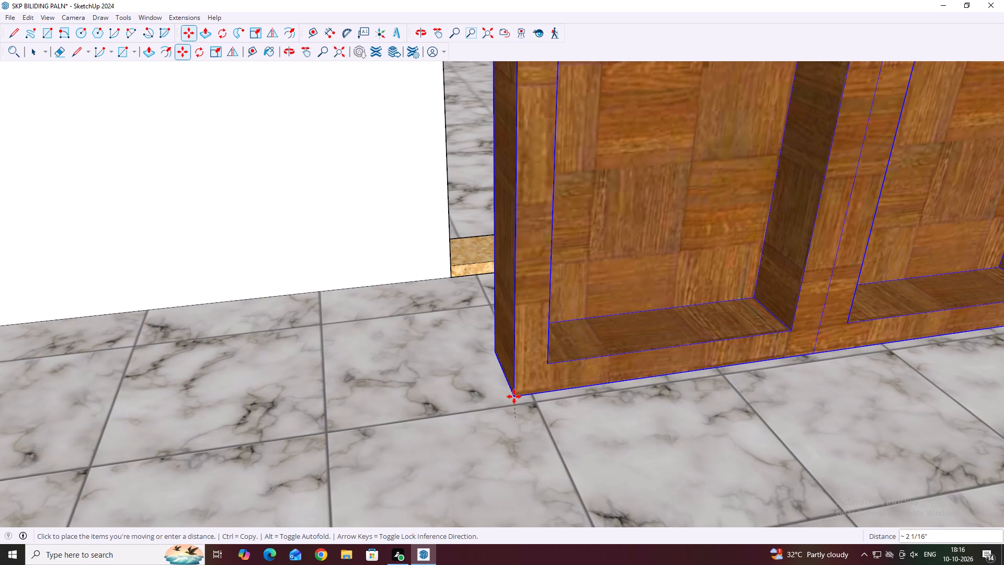
key("Up")
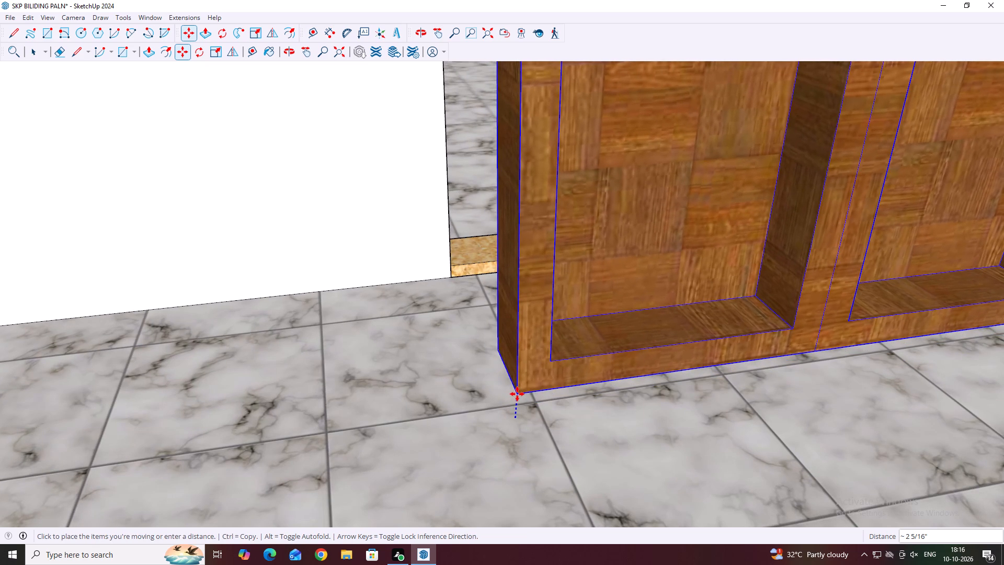
type("4.")
key("BackSpace")
key("BackSpace")
key("1")
key("Return")
key("space")
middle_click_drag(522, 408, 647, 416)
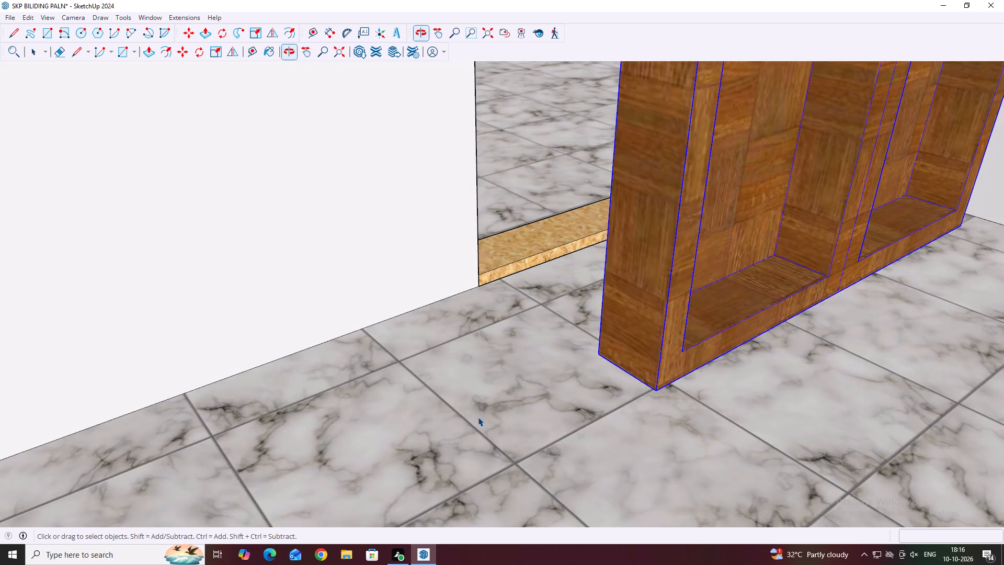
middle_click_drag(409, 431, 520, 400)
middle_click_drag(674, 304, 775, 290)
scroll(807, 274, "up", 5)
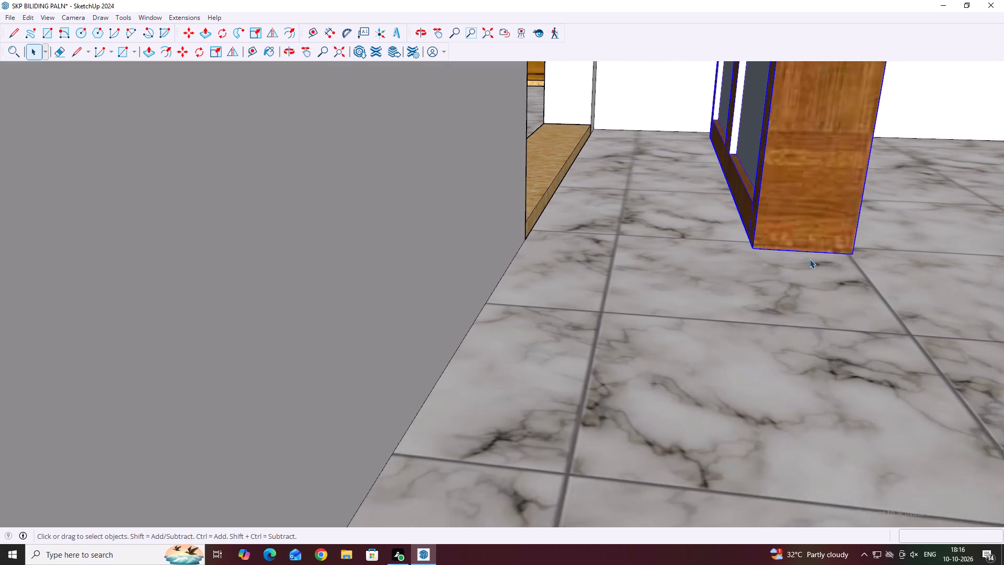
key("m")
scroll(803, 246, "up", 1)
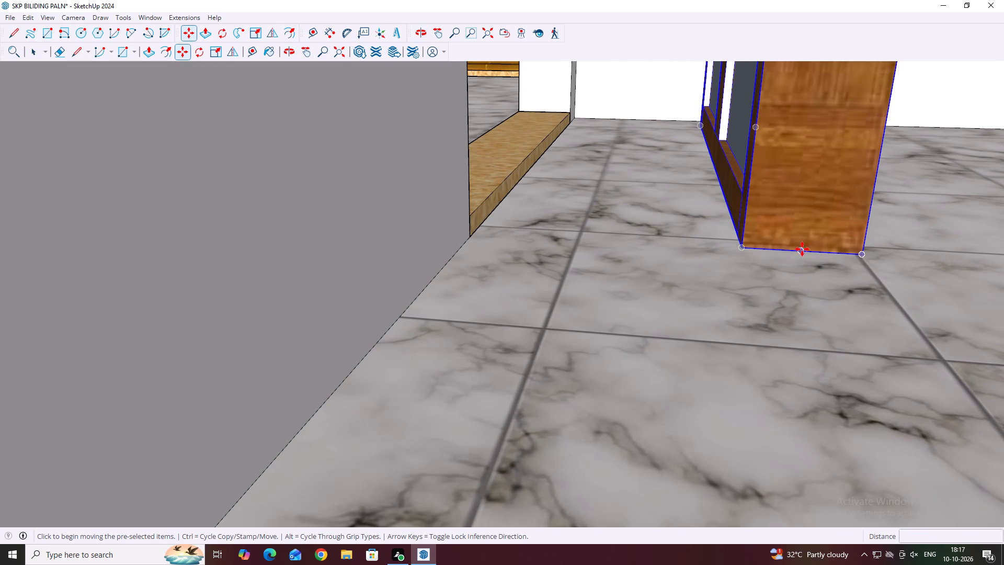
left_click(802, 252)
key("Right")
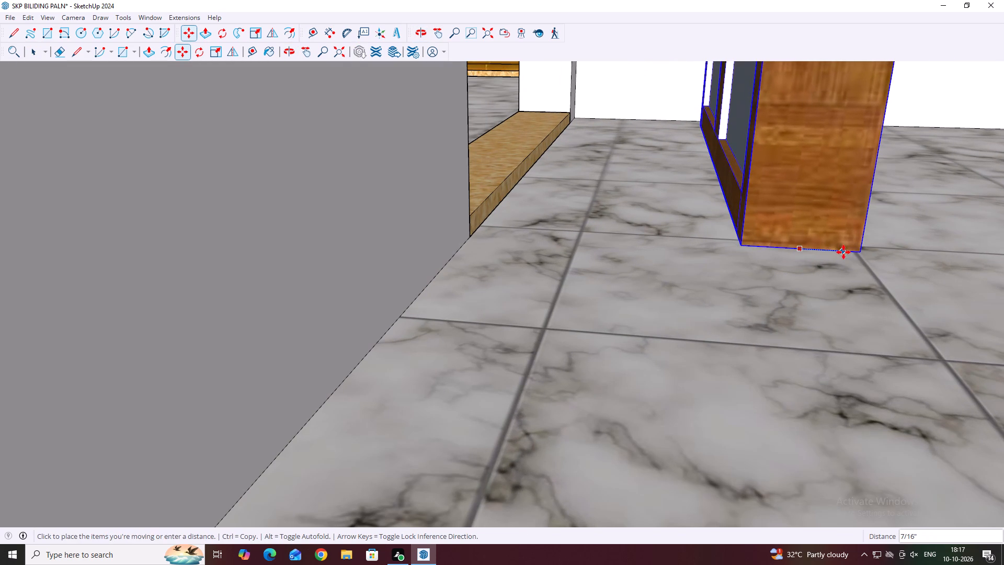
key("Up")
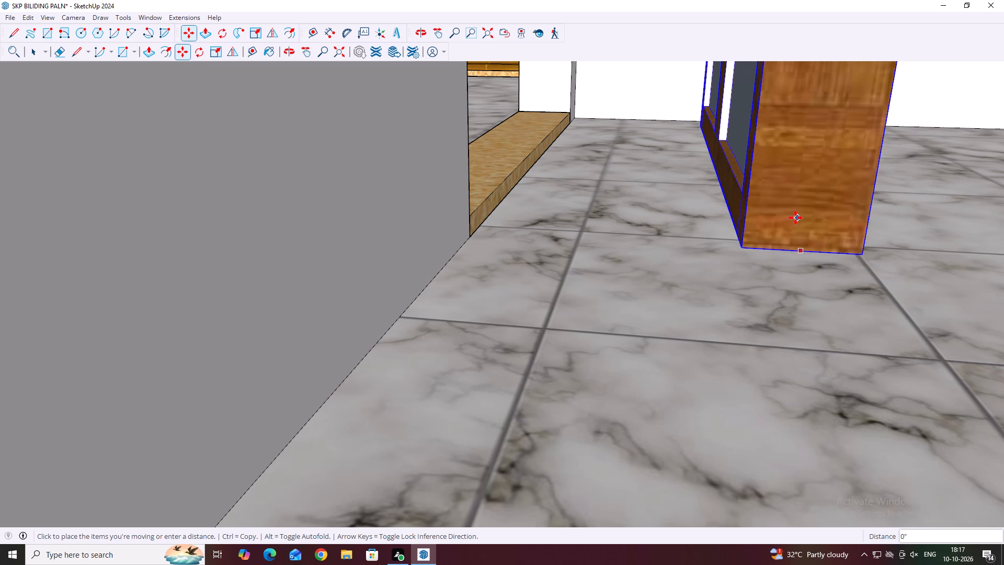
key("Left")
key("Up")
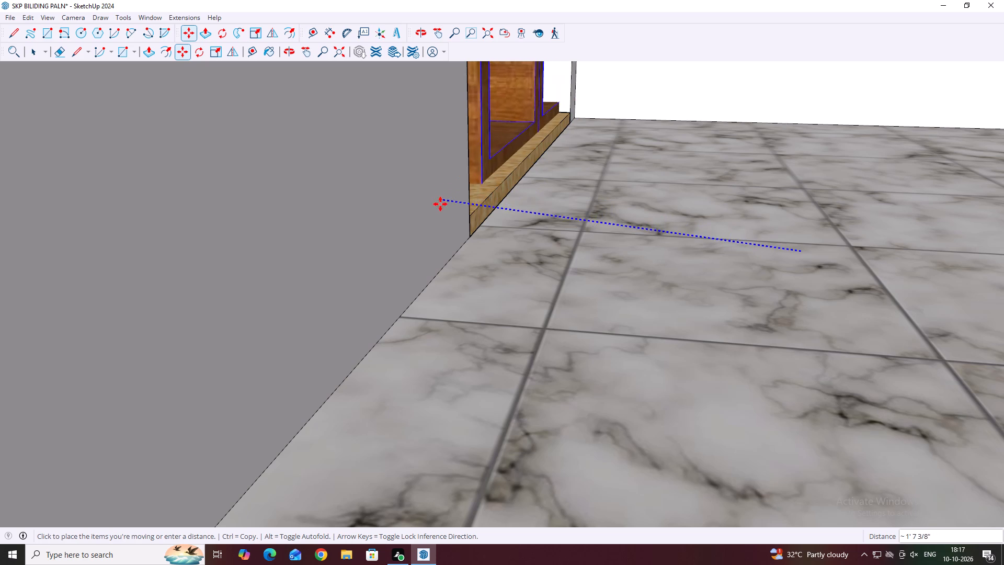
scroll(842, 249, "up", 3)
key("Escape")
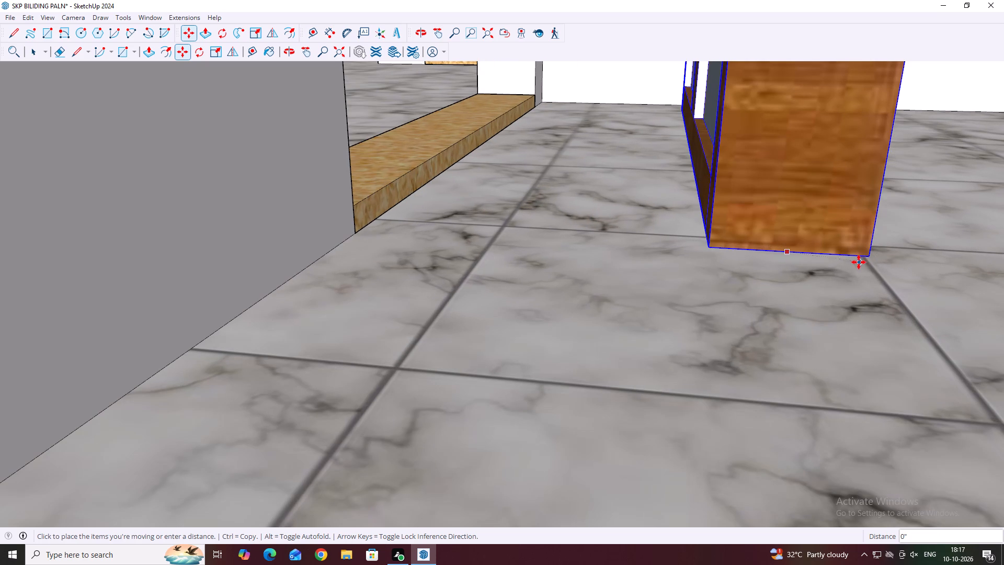
Move the door about 1' 9 13/16" by its upper corner along the green axis, back into the open doorway.
key("space")
left_click(835, 239)
scroll(849, 251, "down", 12)
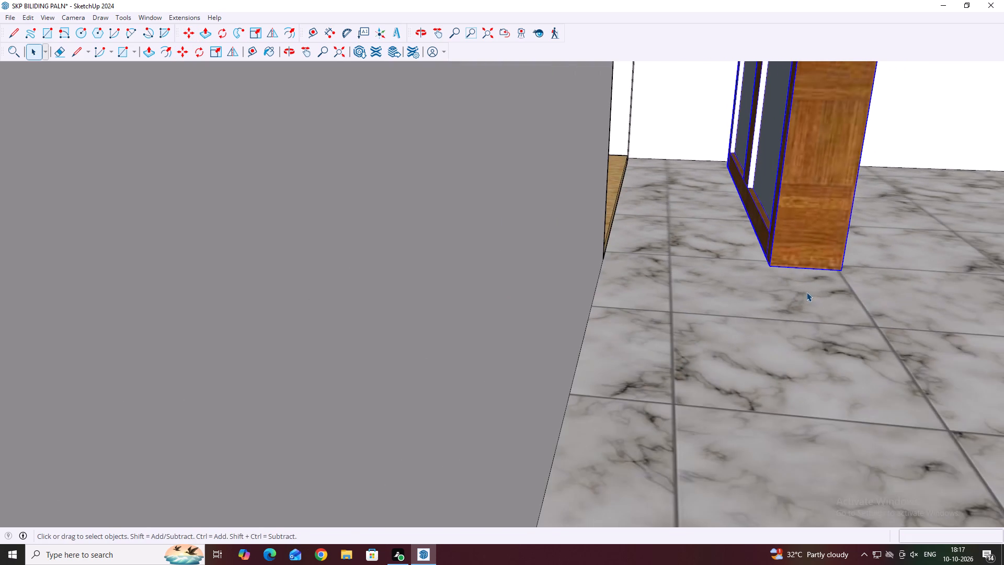
middle_click_drag(824, 259, 595, 376)
scroll(622, 351, "down", 19)
middle_click_drag(634, 258, 612, 248)
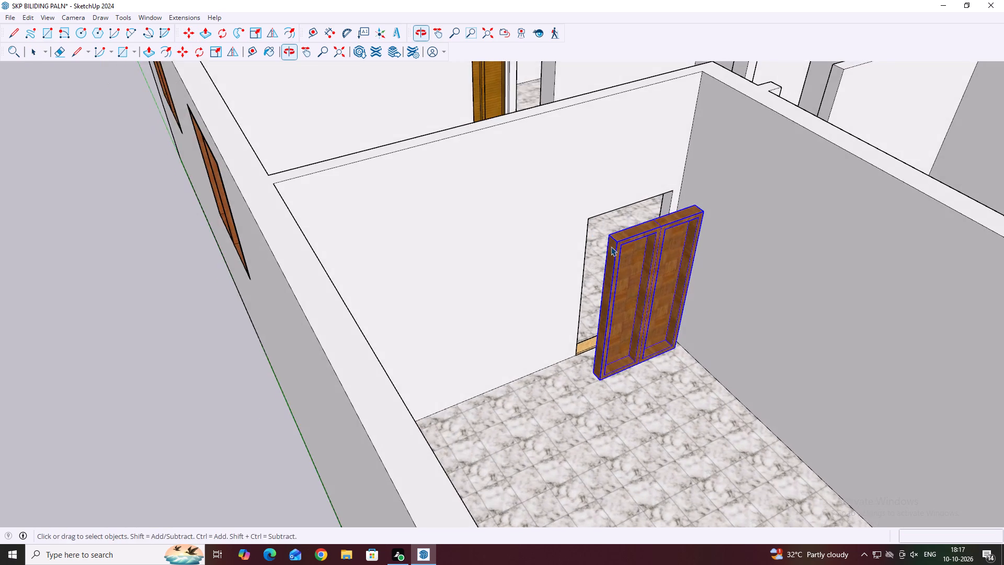
scroll(611, 246, "up", 3)
middle_click_drag(647, 272, 637, 266)
key("m")
scroll(611, 236, "up", 2)
left_click(611, 234)
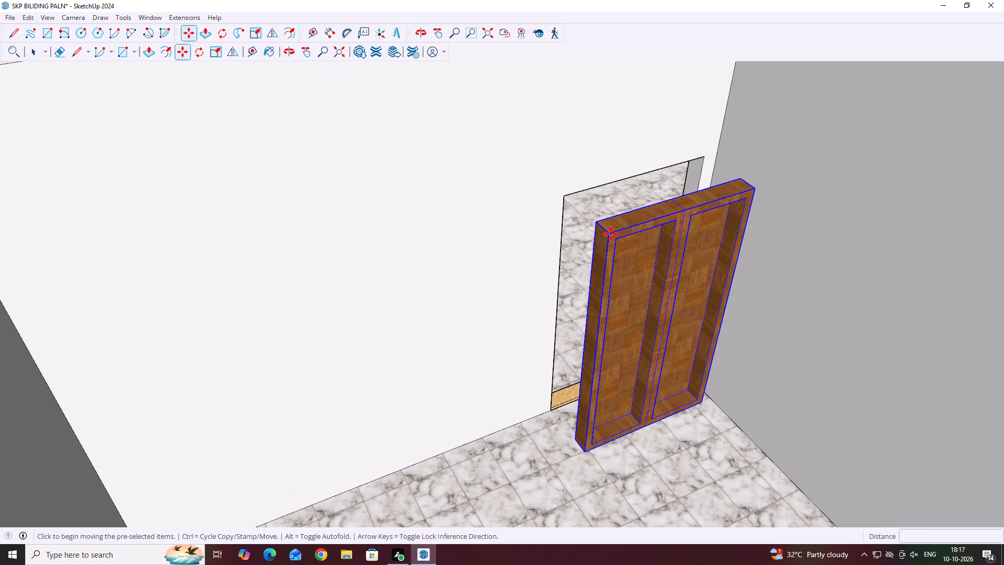
left_click(559, 184)
Move the door about 9 11/16" further through the doorway from a point on its central rail.
middle_click_drag(634, 227, 538, 244)
scroll(545, 247, "up", 2)
left_click(547, 248)
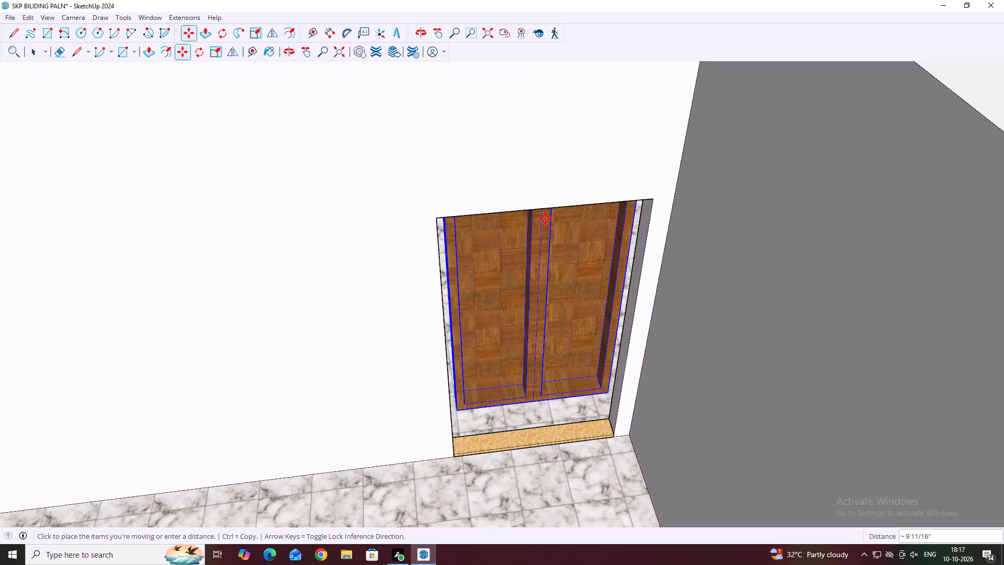
left_click(547, 214)
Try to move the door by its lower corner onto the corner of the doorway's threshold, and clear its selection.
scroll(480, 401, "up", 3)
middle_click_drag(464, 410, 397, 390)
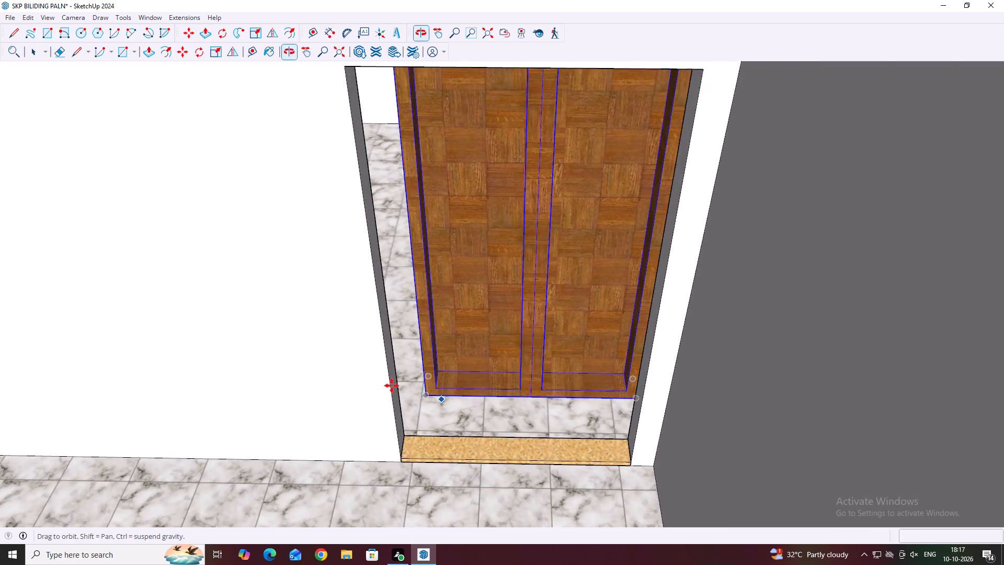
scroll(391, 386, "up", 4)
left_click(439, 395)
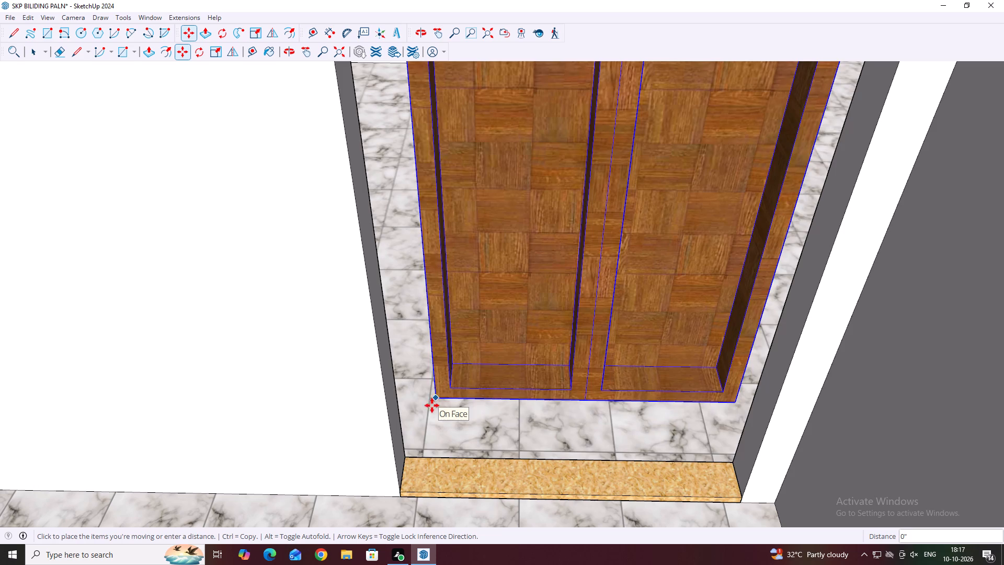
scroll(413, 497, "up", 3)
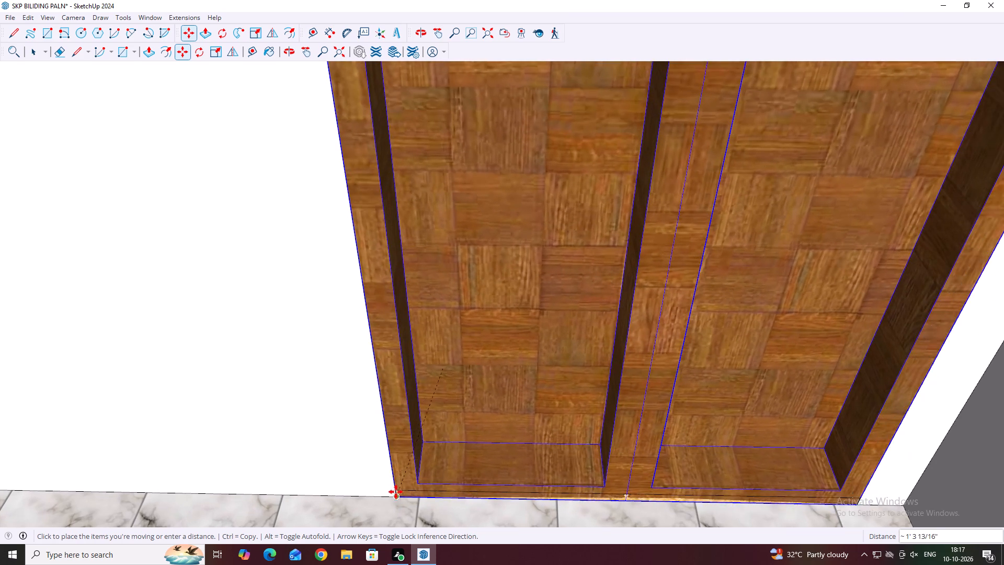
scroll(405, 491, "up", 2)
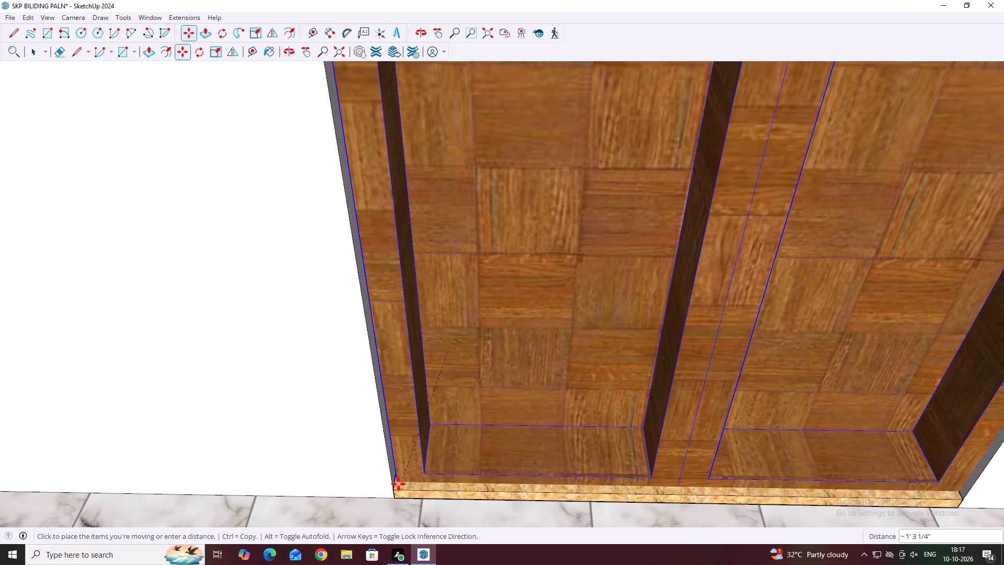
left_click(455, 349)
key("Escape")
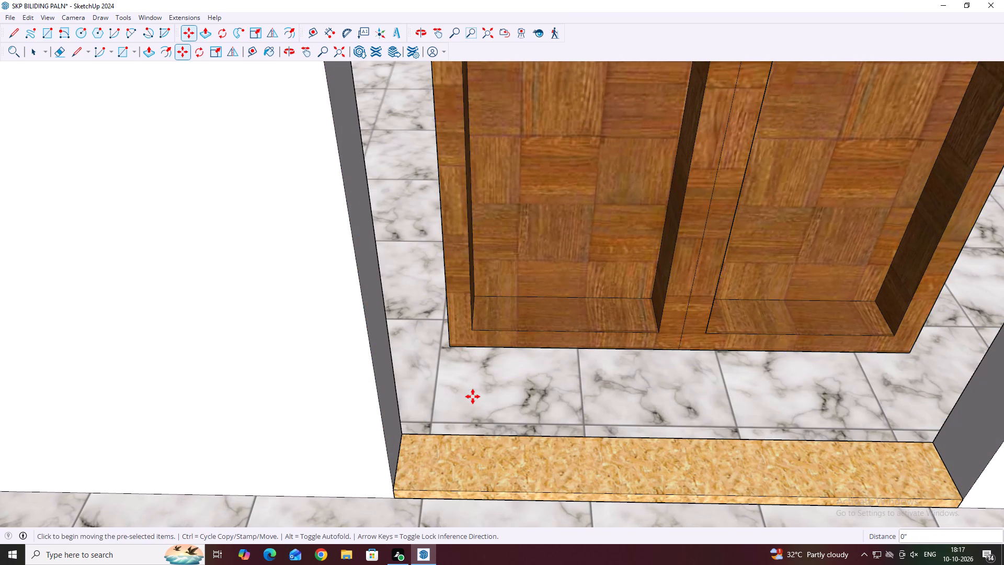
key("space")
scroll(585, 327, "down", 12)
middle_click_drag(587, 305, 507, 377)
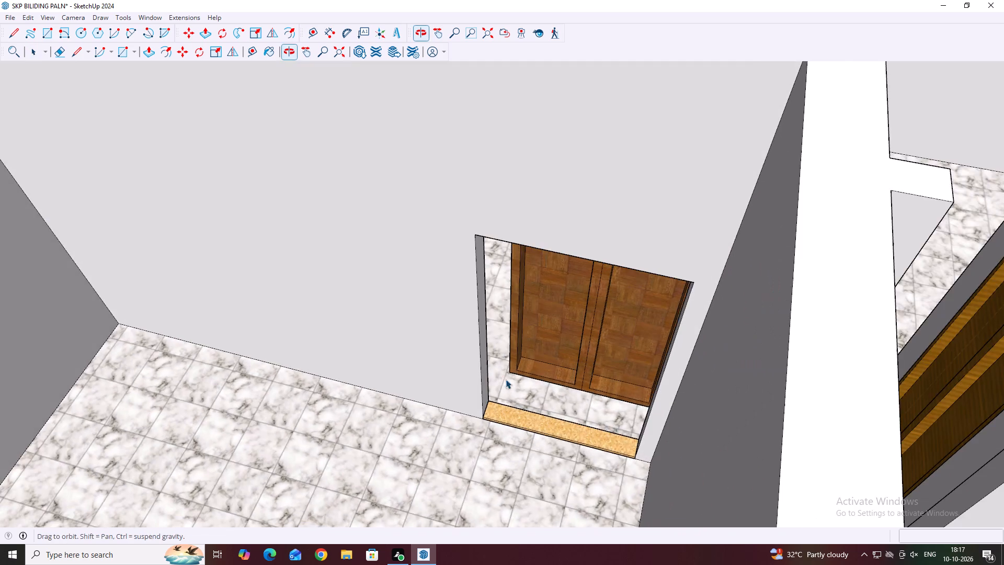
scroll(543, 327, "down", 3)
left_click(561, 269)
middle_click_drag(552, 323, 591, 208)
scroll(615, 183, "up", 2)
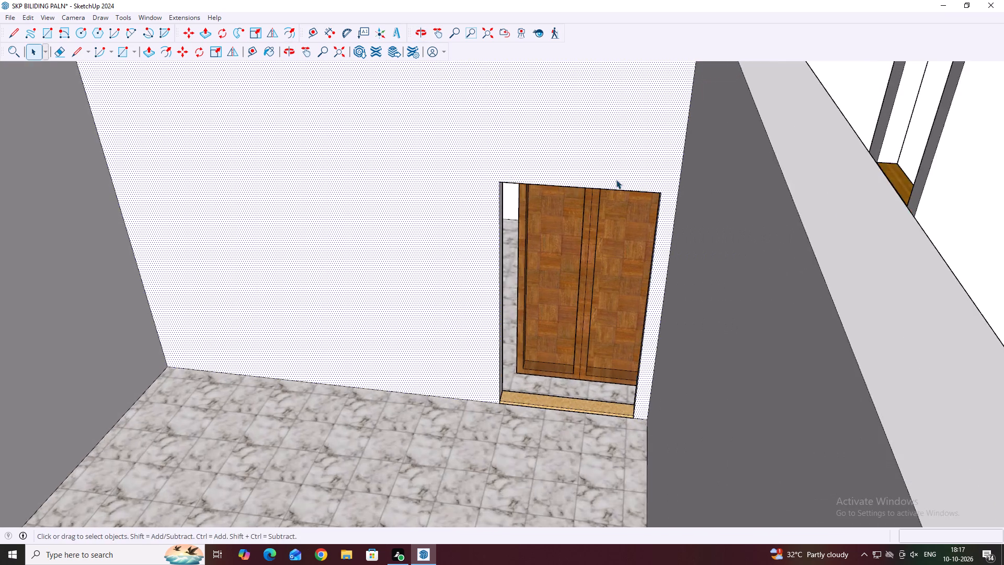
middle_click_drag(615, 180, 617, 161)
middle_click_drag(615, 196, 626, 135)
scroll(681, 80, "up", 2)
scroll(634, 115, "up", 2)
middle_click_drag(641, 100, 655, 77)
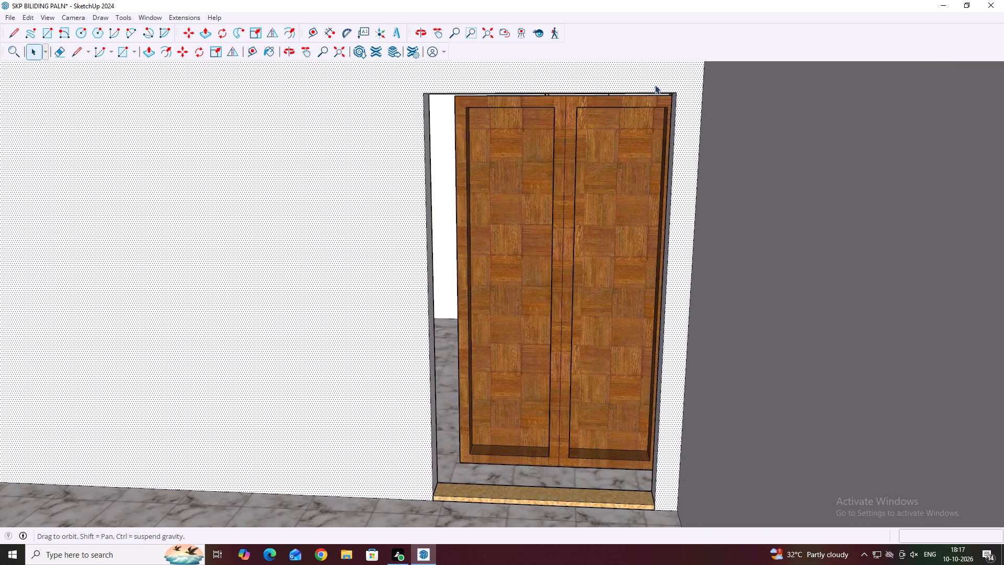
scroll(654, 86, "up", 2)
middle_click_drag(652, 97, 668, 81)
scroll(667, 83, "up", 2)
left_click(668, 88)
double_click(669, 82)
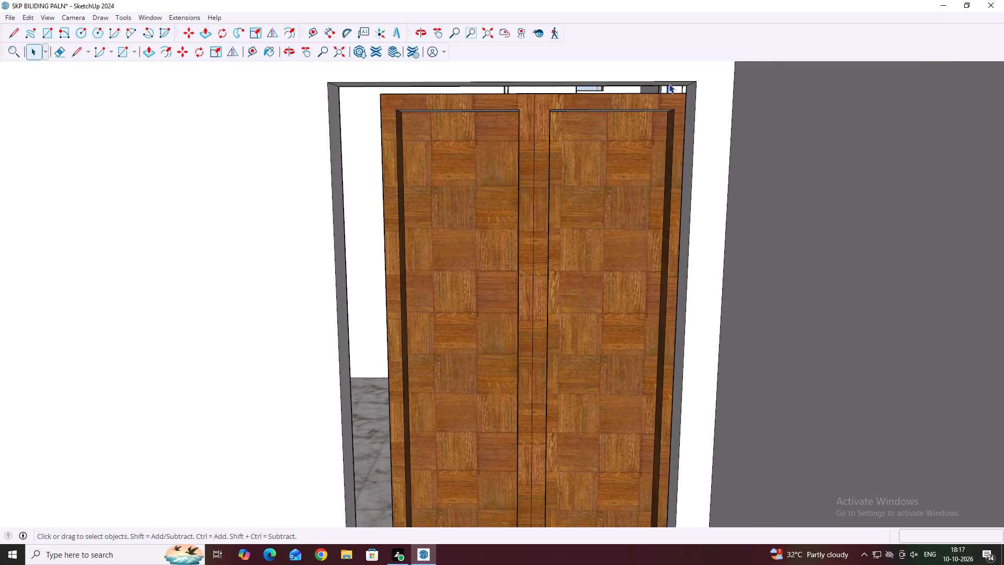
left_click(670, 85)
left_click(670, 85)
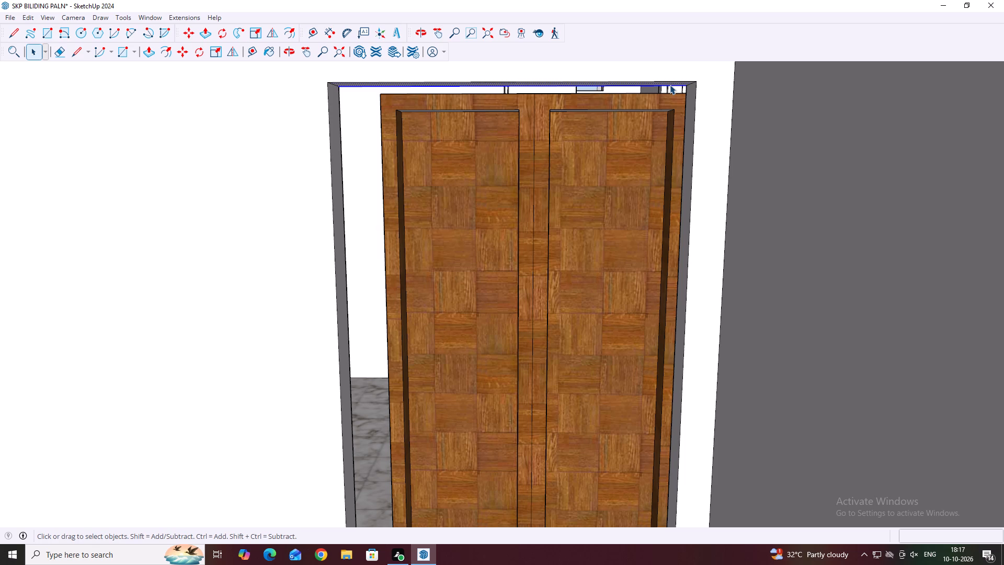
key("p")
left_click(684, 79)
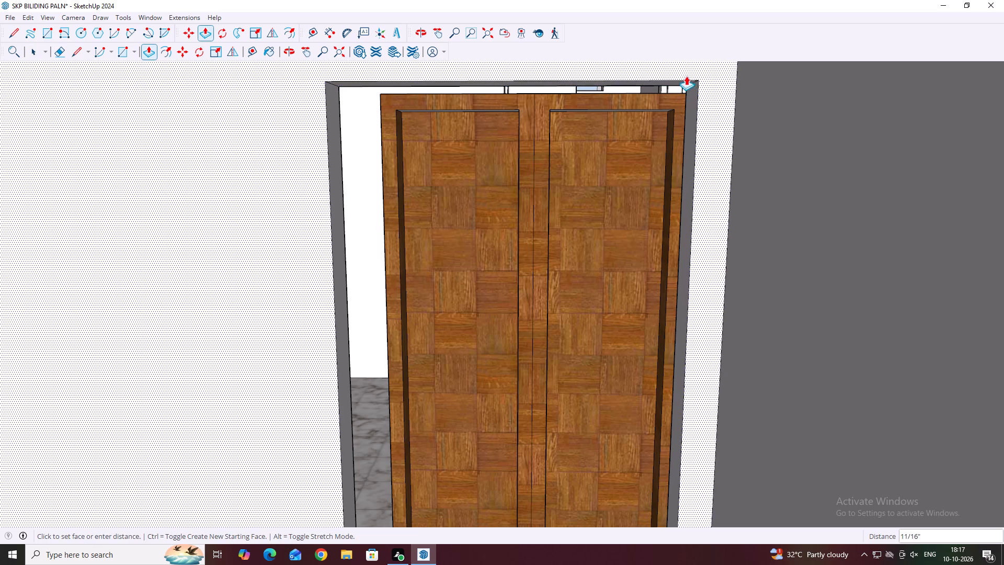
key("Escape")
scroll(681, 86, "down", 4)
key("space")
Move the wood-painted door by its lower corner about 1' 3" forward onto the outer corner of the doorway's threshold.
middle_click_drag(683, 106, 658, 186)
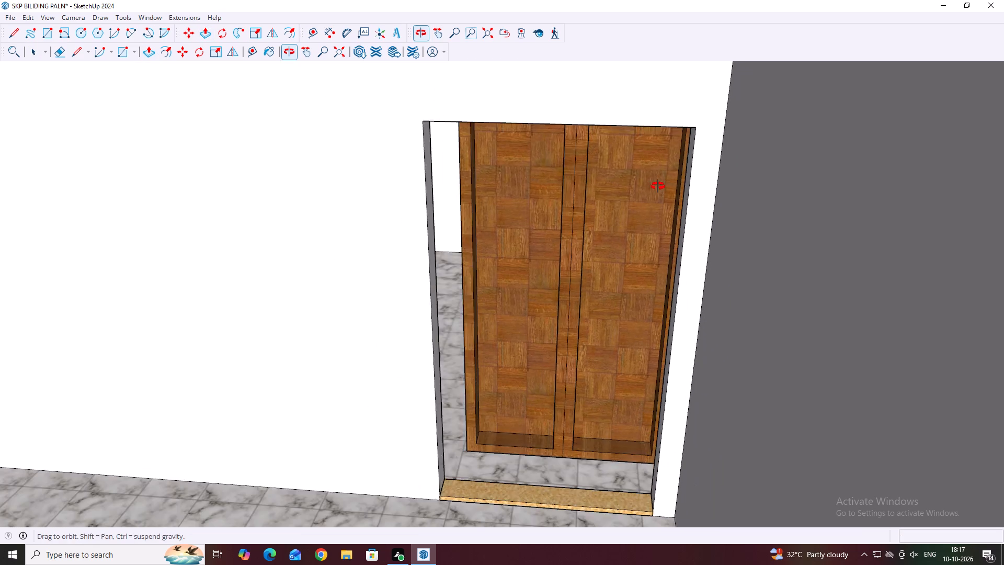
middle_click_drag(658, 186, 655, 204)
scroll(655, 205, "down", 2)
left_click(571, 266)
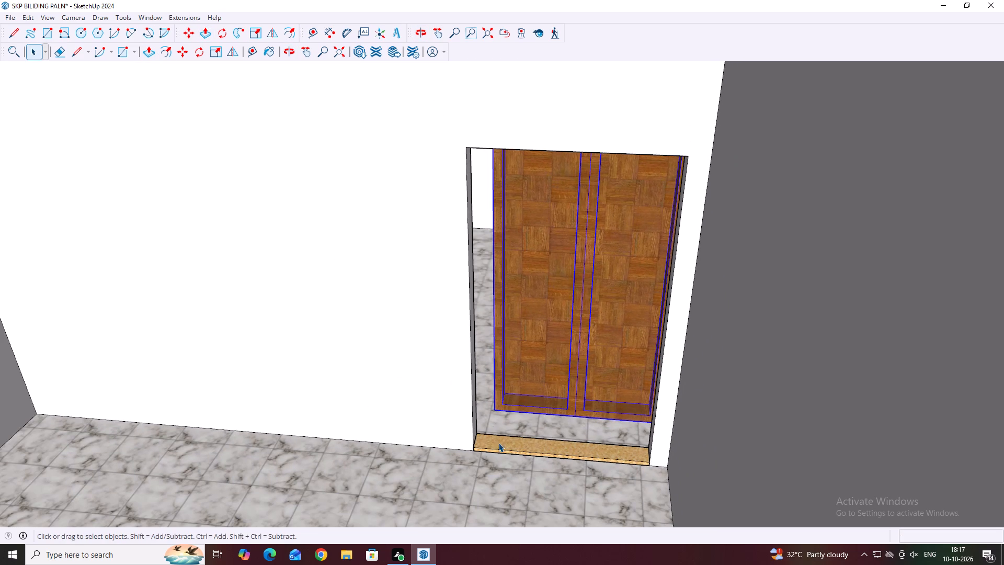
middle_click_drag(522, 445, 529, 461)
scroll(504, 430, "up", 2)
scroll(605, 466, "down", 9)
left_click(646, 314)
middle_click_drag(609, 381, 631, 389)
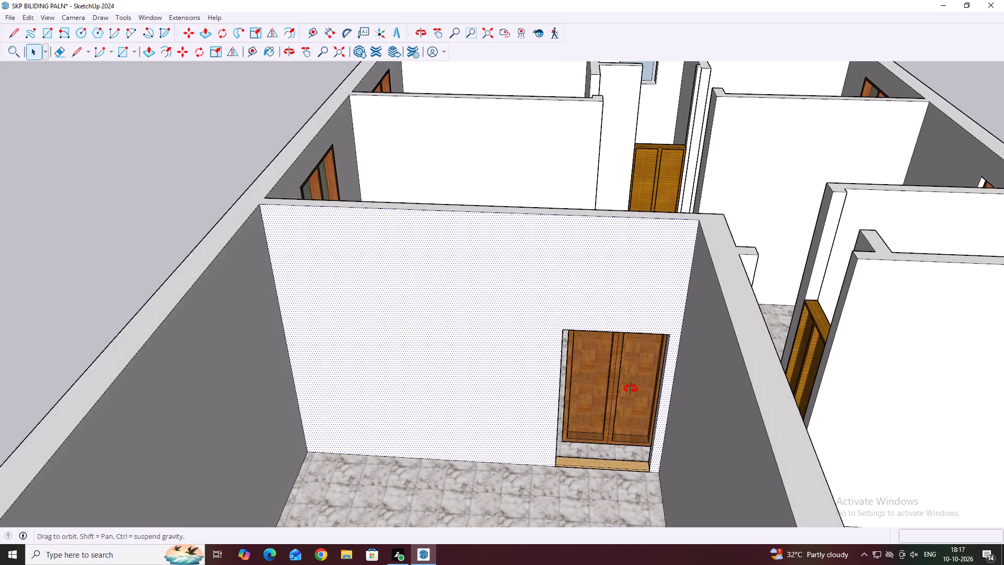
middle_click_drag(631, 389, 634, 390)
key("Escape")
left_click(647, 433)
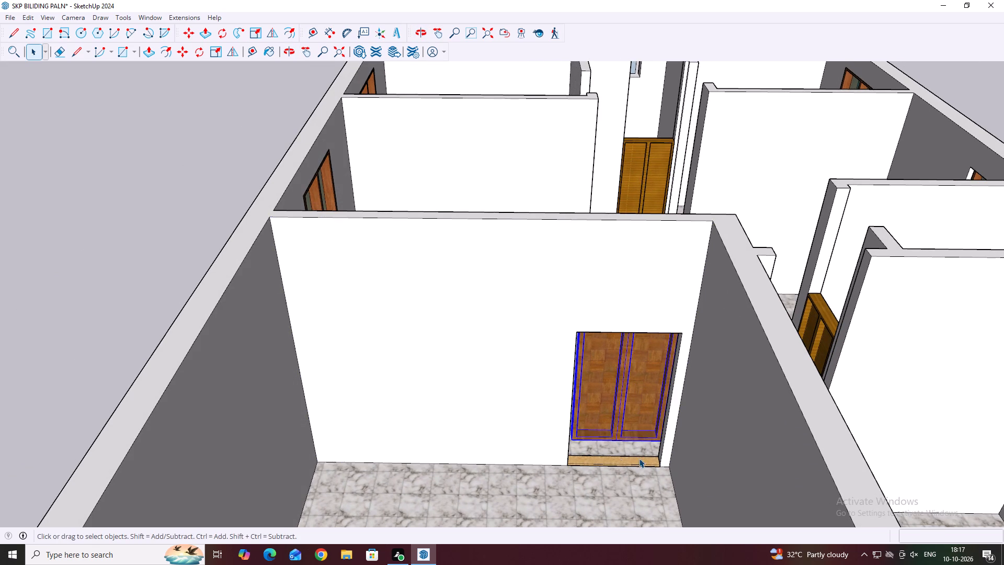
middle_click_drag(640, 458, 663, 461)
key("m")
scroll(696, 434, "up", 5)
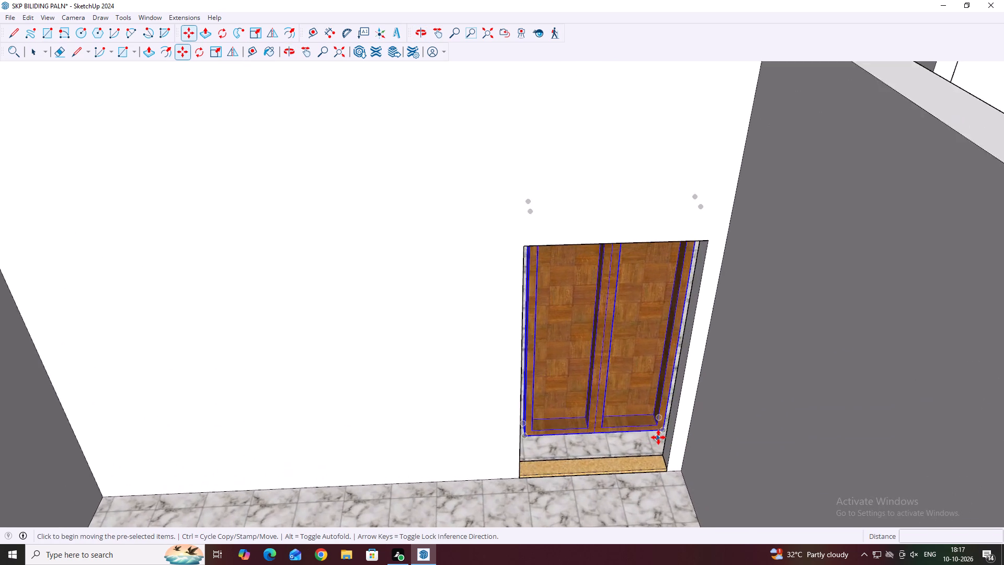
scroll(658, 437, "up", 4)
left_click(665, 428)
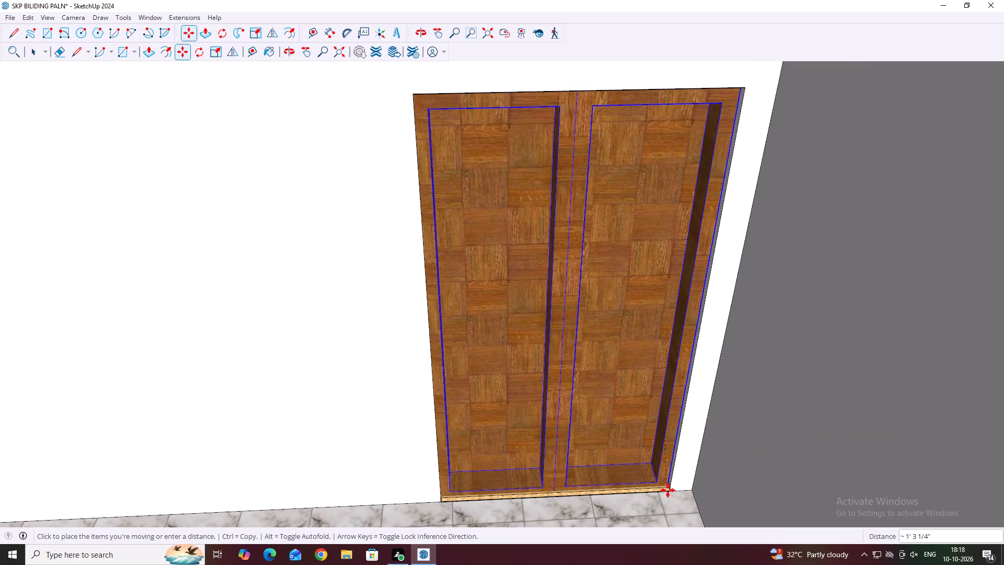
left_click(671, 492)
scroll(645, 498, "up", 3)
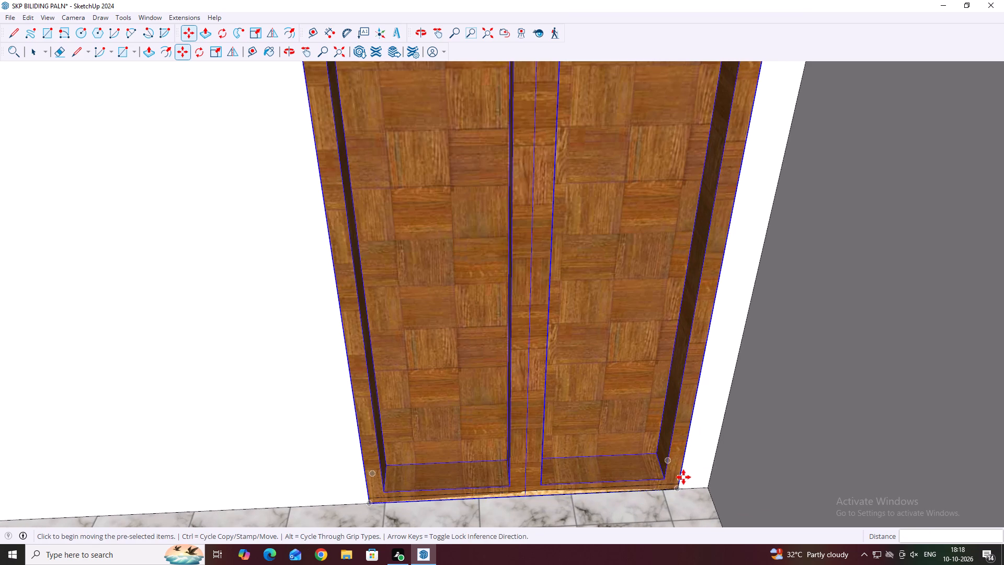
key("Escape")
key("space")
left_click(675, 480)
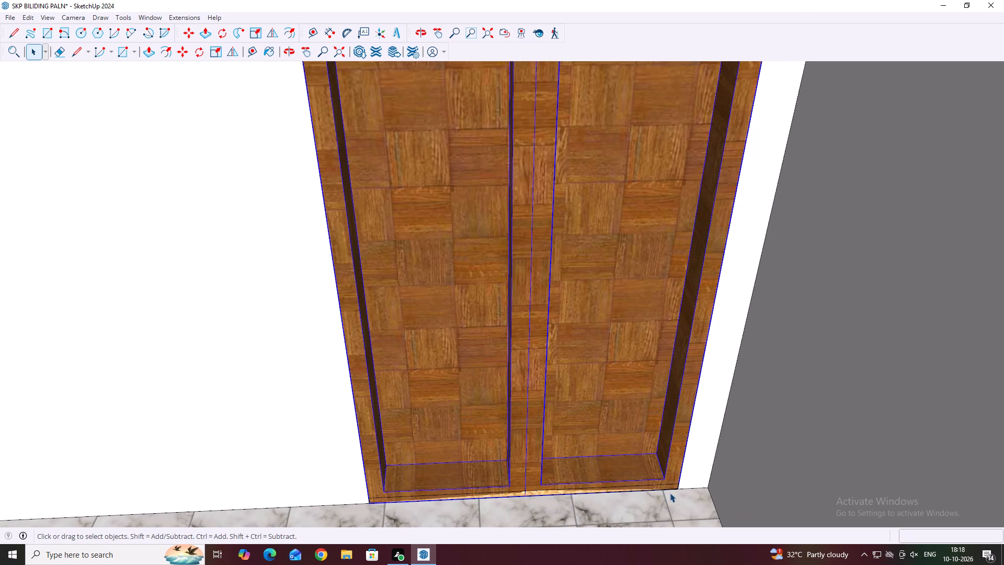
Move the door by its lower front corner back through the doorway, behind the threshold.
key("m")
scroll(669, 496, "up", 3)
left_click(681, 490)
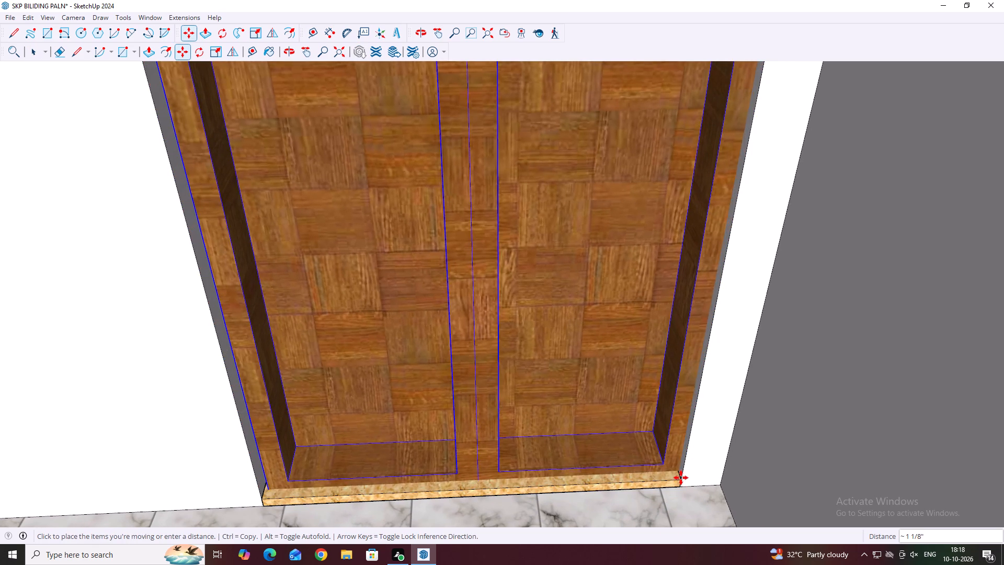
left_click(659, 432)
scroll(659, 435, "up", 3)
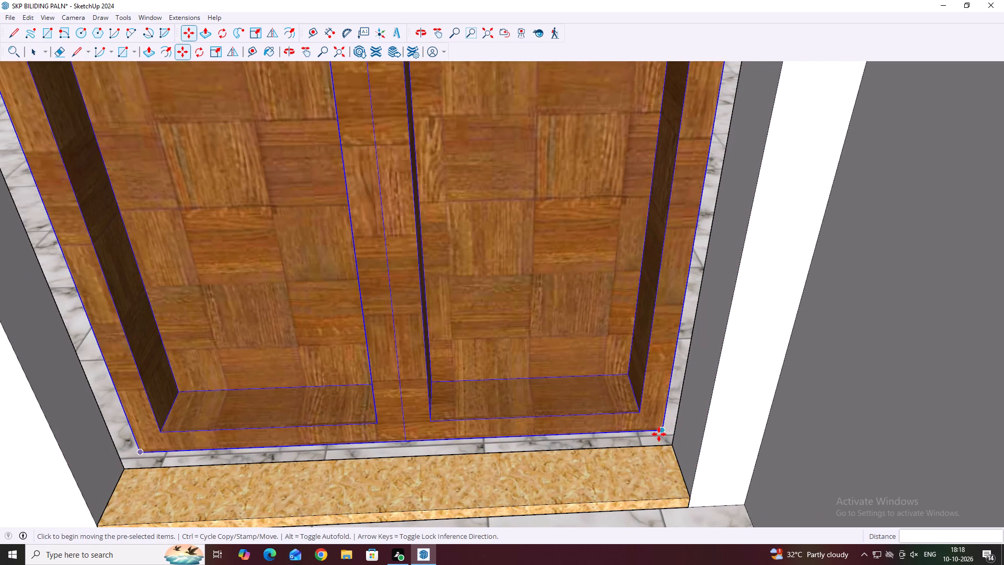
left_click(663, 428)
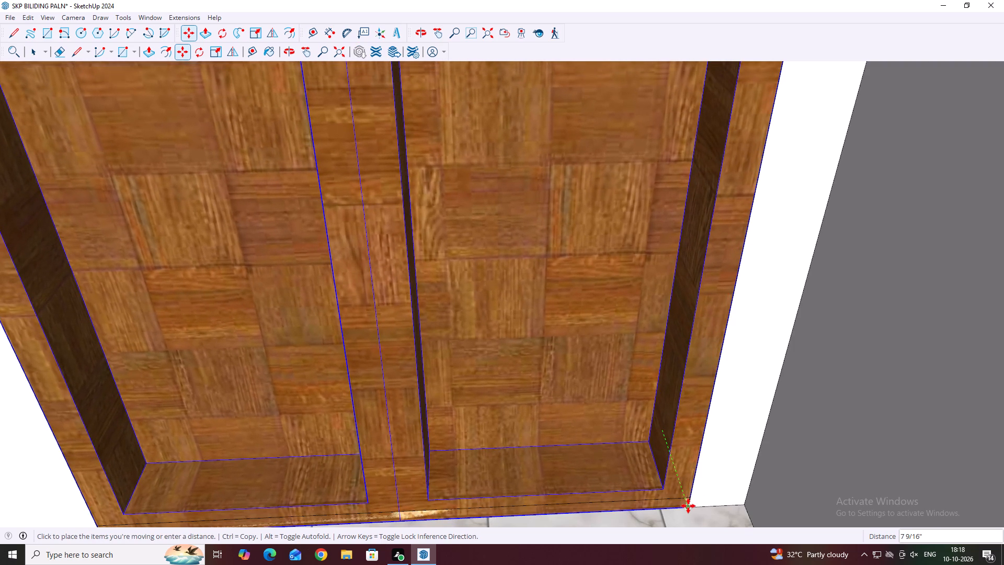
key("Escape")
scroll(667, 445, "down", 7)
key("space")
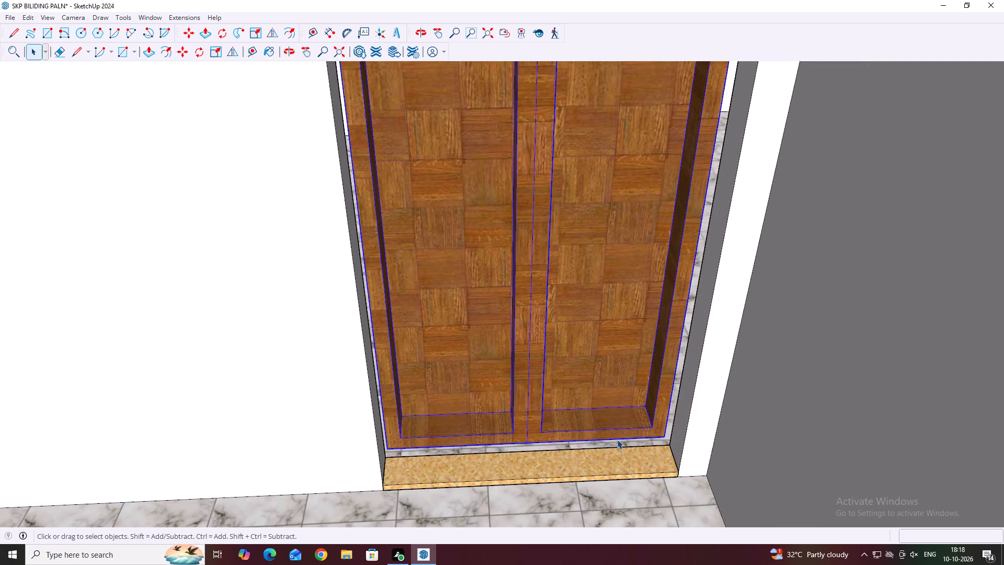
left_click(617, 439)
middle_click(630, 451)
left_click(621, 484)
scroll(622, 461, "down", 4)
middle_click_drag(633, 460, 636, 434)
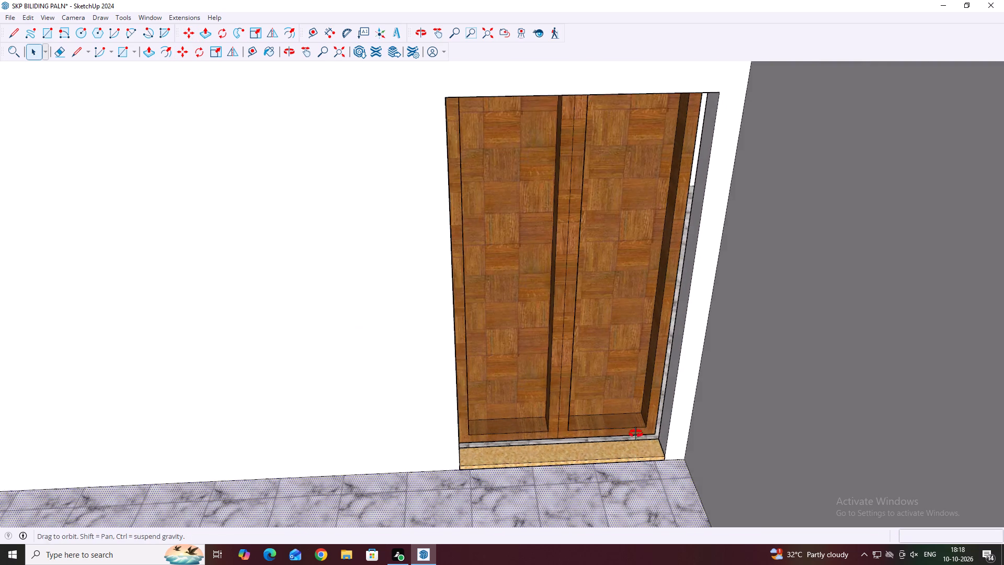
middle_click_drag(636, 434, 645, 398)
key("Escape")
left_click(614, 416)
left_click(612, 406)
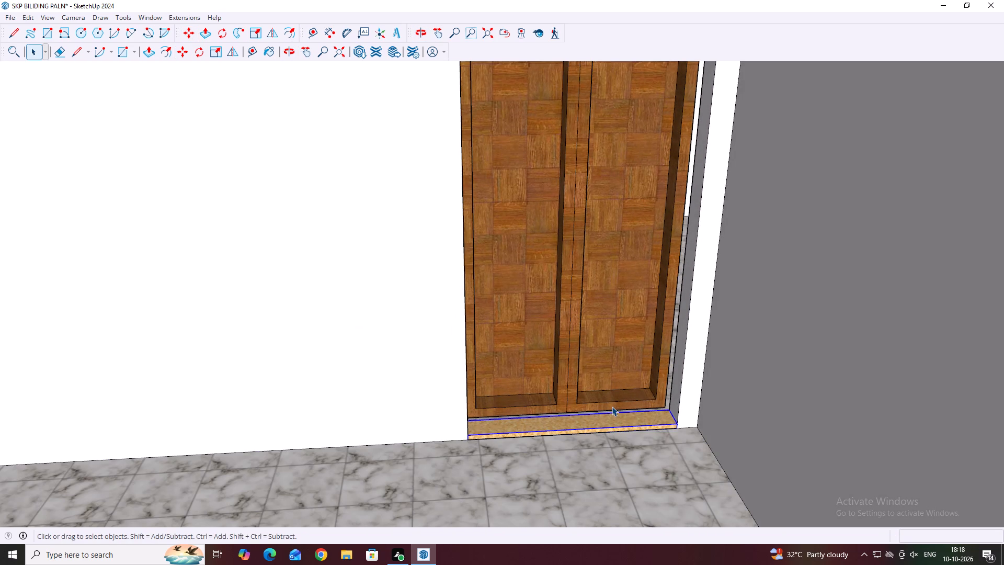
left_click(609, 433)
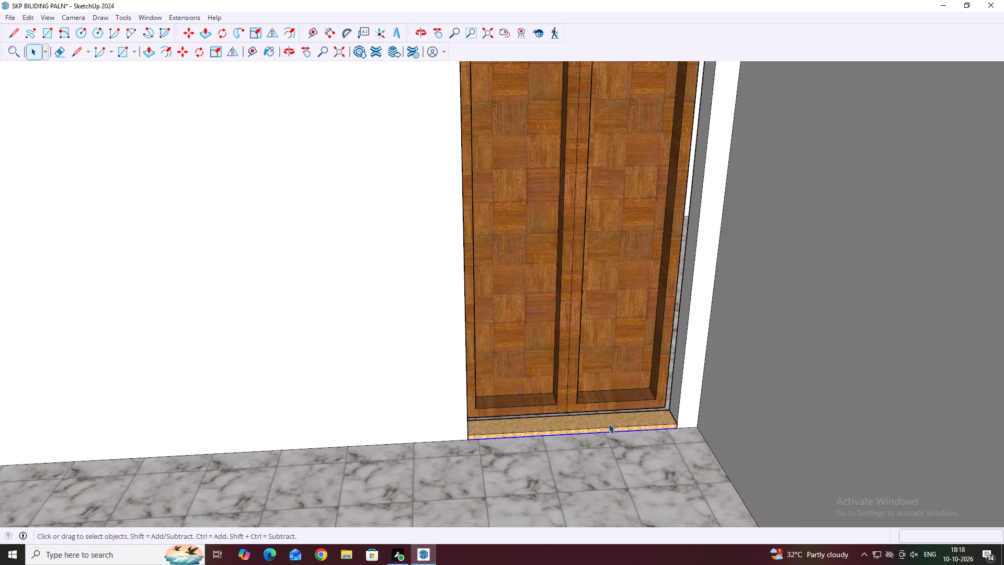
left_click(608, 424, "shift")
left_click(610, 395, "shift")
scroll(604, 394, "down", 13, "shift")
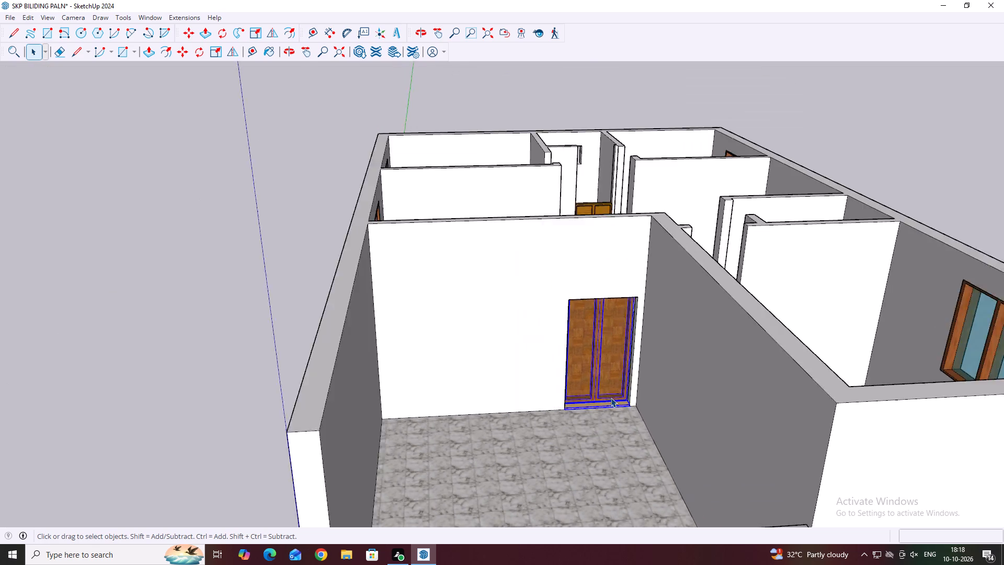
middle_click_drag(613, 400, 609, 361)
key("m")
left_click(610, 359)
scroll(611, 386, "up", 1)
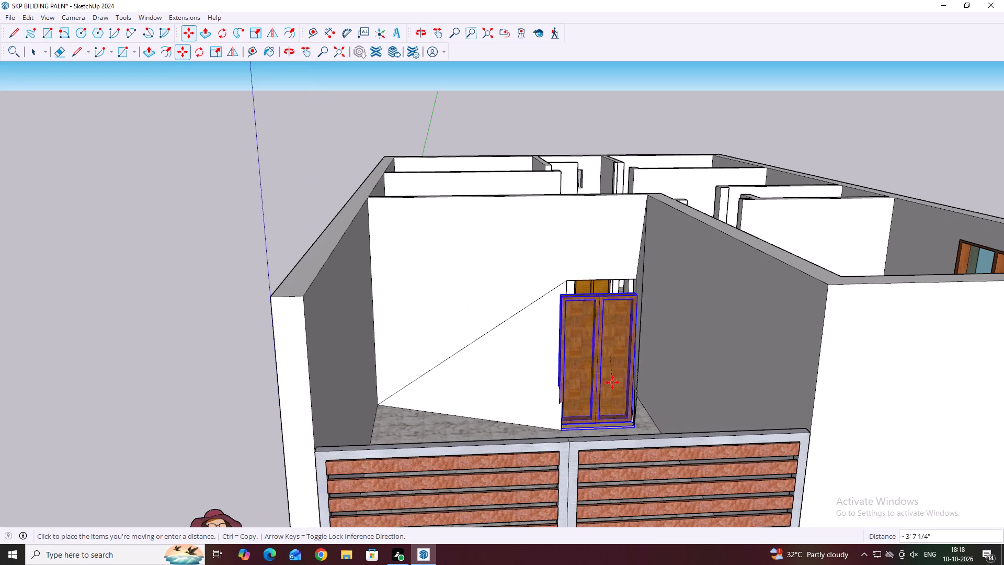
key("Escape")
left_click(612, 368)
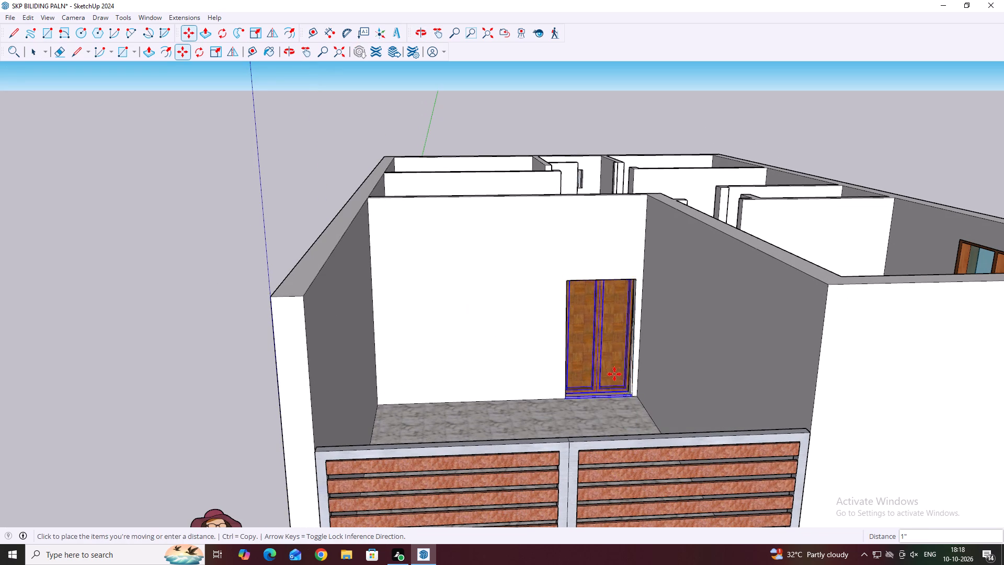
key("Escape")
Select only the wood-painted door and move it out of the doorway onto the open floor of the room in front.
key("space")
left_click(606, 373)
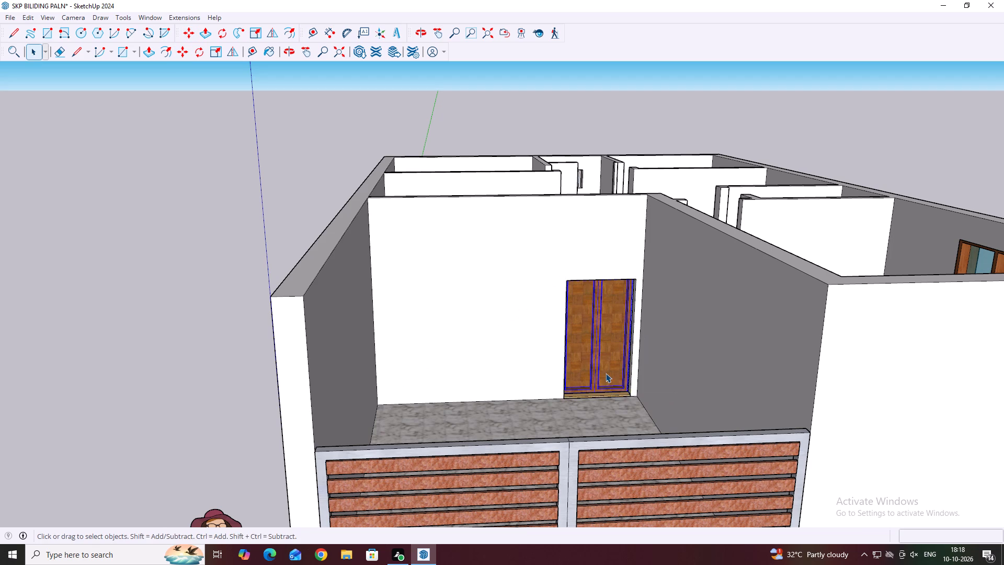
key("m")
left_click(614, 343)
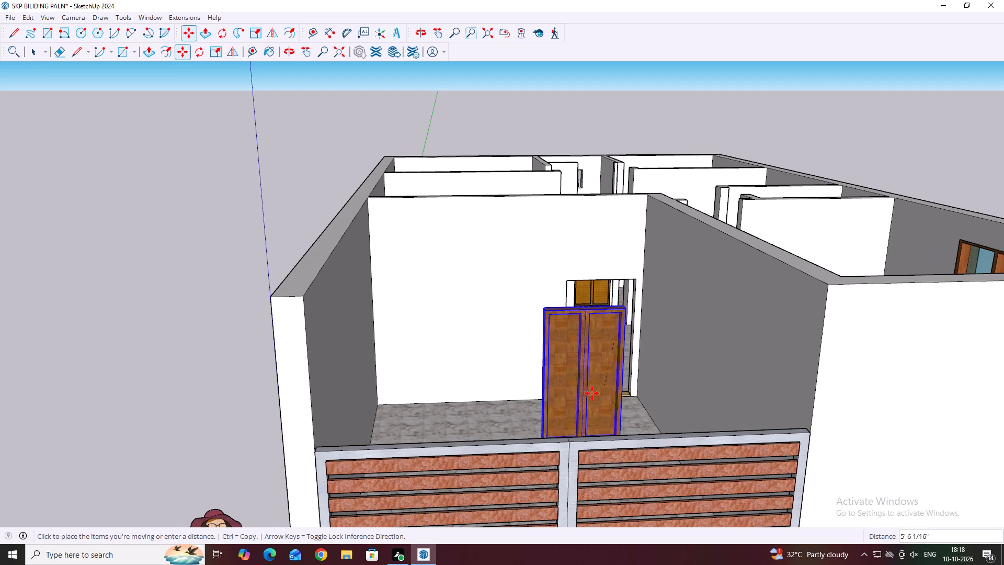
left_click(550, 388)
middle_click_drag(622, 358, 615, 394)
middle_click_drag(614, 411, 603, 437)
middle_click_drag(598, 393, 584, 445)
scroll(579, 451, "up", 3)
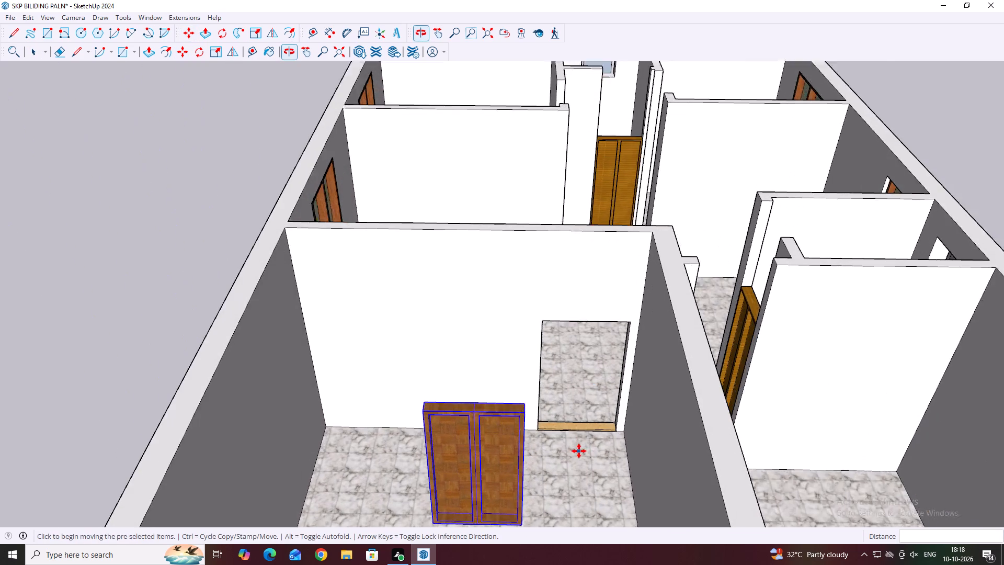
left_click(583, 424)
key("Escape")
key("space")
Move the tan threshold strip out of the doorway onto the marble floor just in front of the opening.
left_click(588, 428)
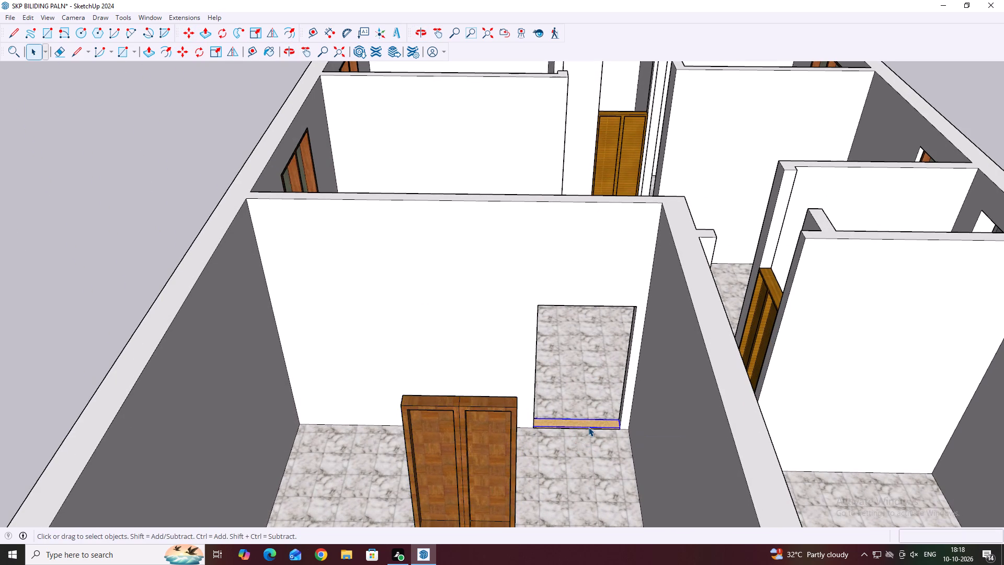
key("m")
left_click_drag(588, 423, 585, 431)
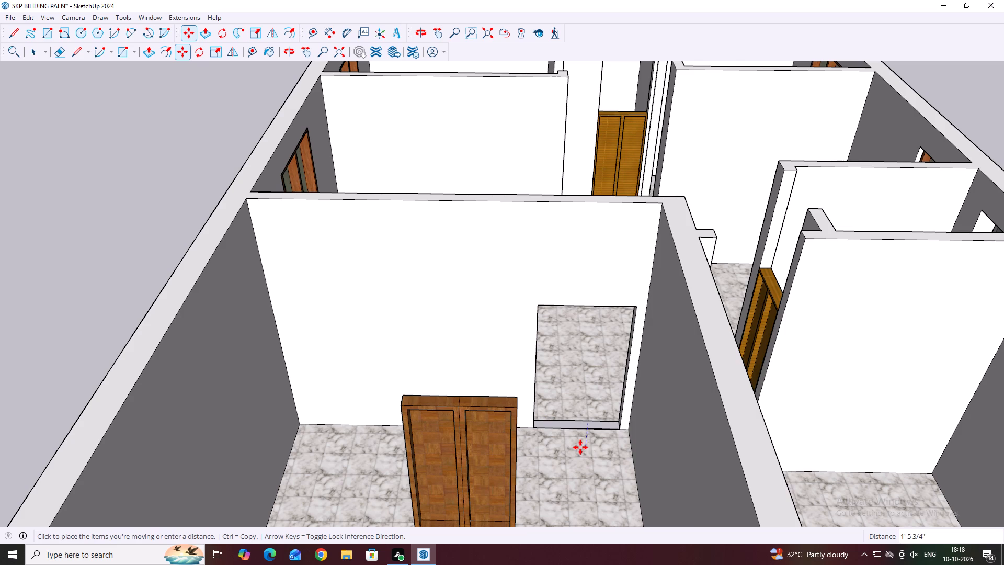
left_click(588, 450)
key("space")
Draw a rectangle over the door's open side, from its upper corner down to the opposite lower corner, to close it with a face.
scroll(587, 461, "up", 2)
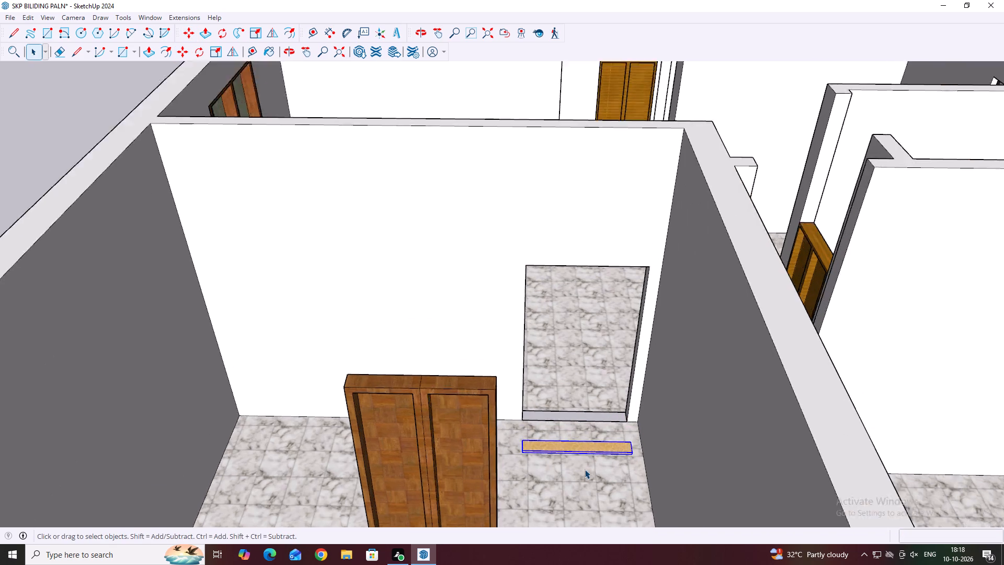
scroll(585, 469, "up", 3)
scroll(478, 394, "down", 4)
middle_click_drag(431, 407, 358, 390)
scroll(408, 394, "down", 3)
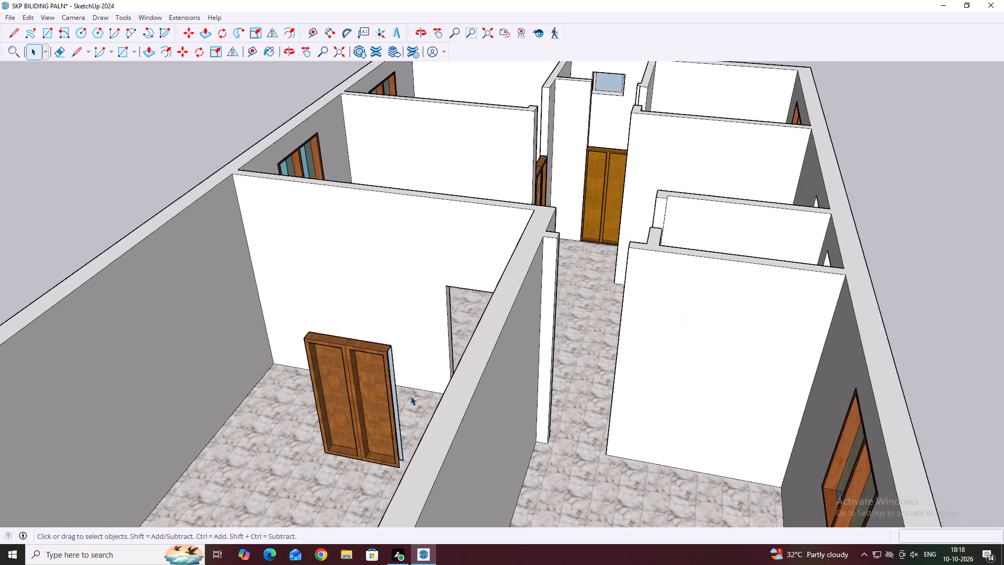
scroll(410, 396, "down", 1)
scroll(398, 394, "up", 2)
middle_click_drag(401, 397, 345, 382)
middle_click_drag(367, 312, 536, 410)
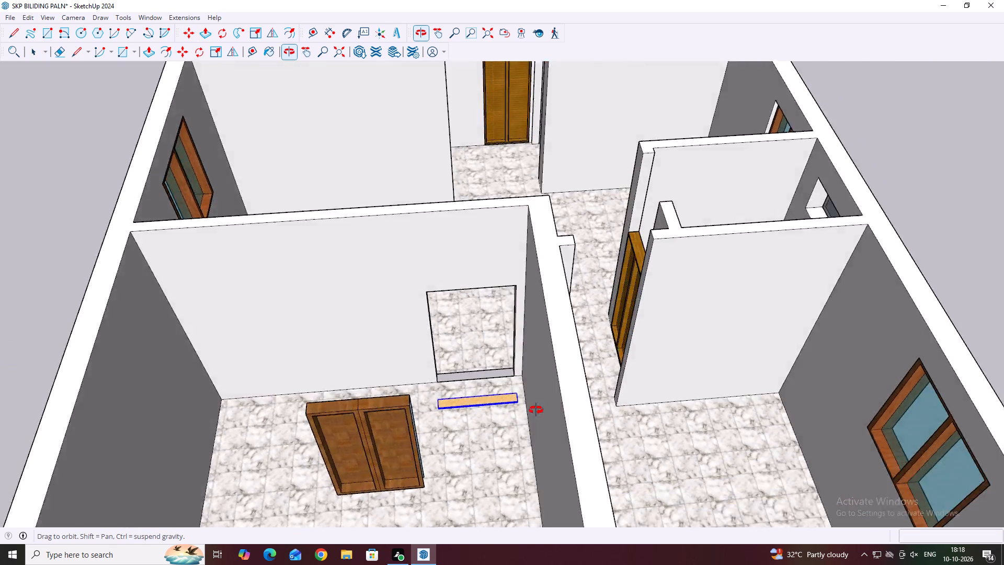
middle_click_drag(536, 410, 632, 335)
middle_click_drag(533, 410, 444, 417)
middle_click_drag(450, 413, 383, 416)
middle_click_drag(324, 380, 324, 380)
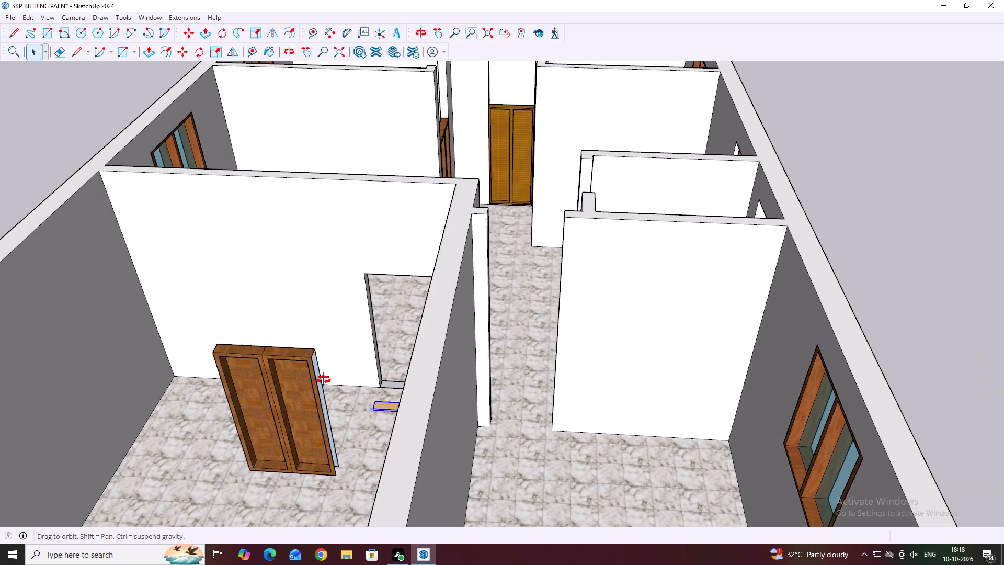
middle_click_drag(324, 380, 313, 384)
key("r")
scroll(311, 370, "up", 3)
left_click(301, 351)
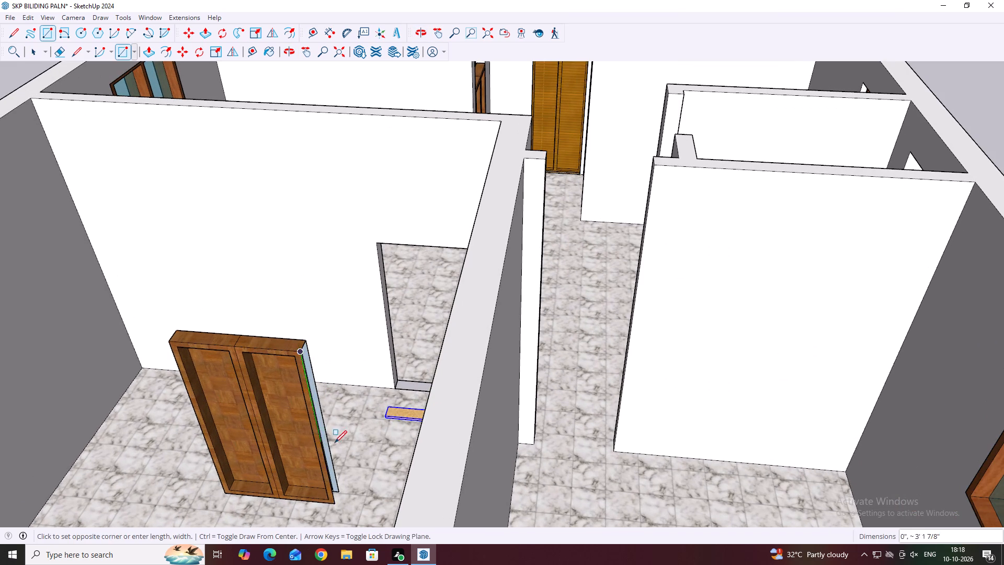
scroll(335, 444, "up", 3)
left_click(339, 508)
scroll(343, 506, "up", 2)
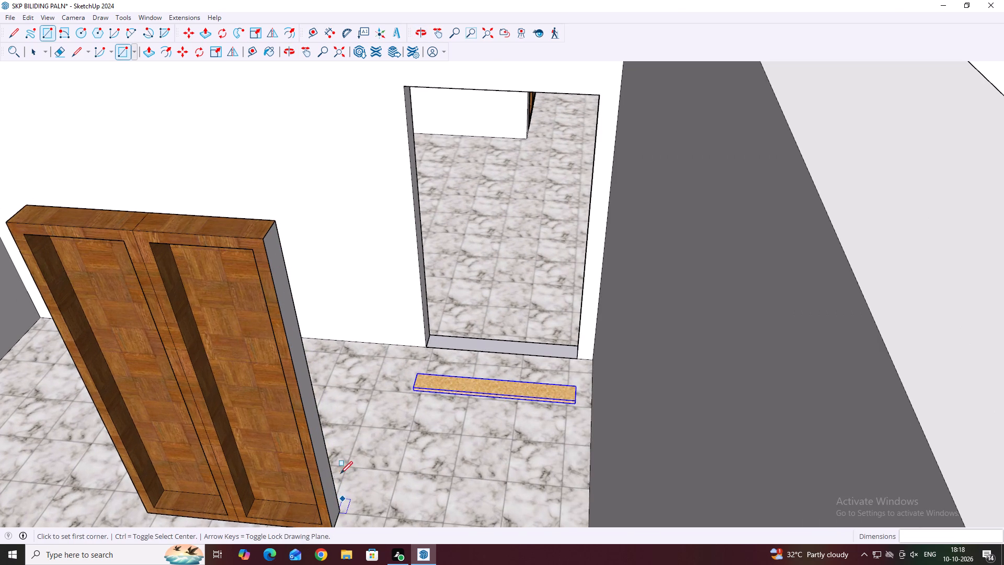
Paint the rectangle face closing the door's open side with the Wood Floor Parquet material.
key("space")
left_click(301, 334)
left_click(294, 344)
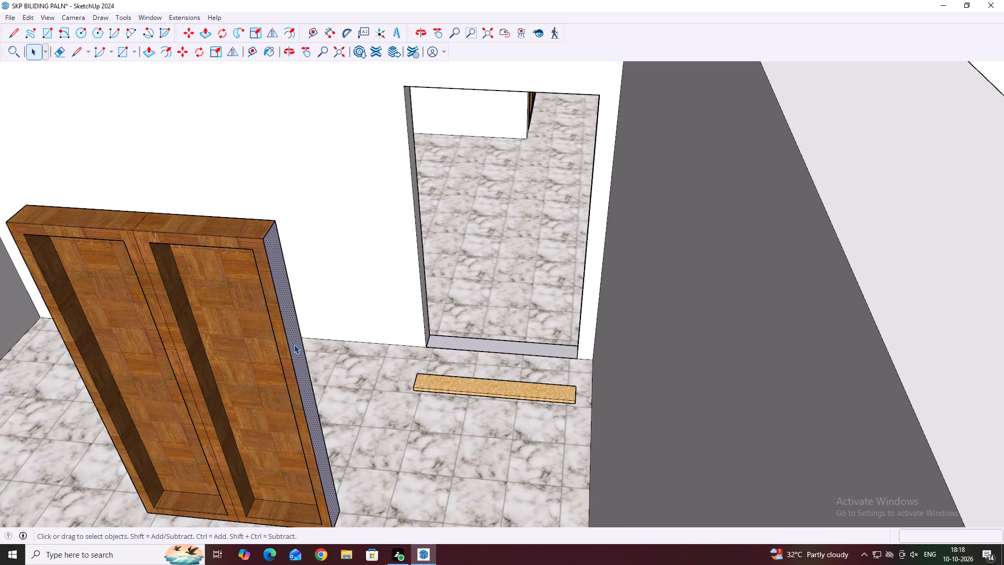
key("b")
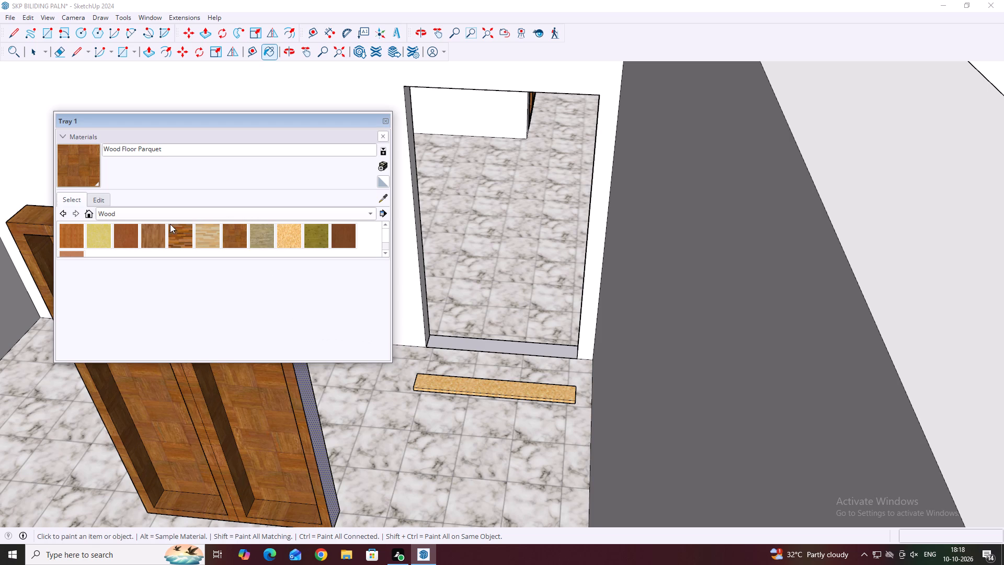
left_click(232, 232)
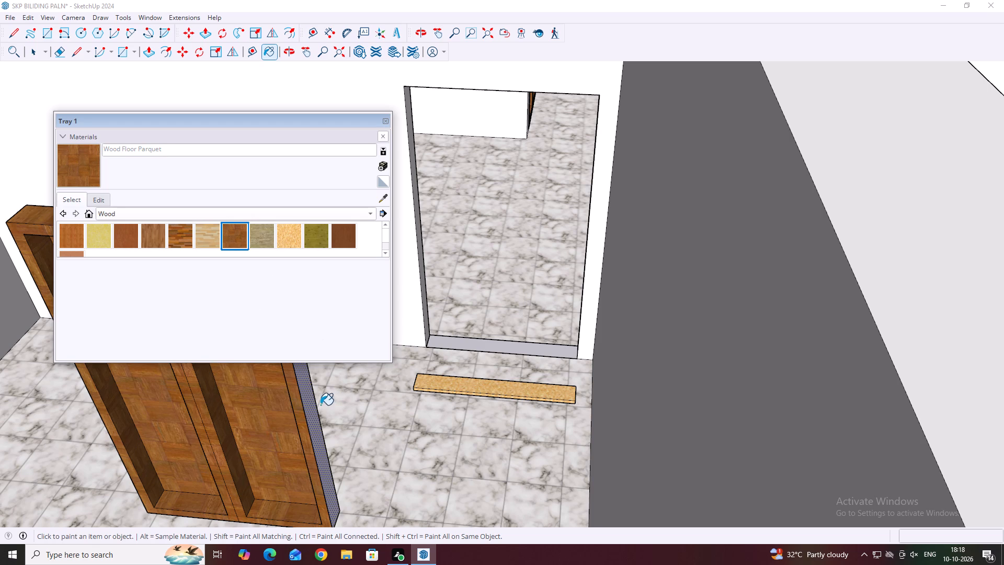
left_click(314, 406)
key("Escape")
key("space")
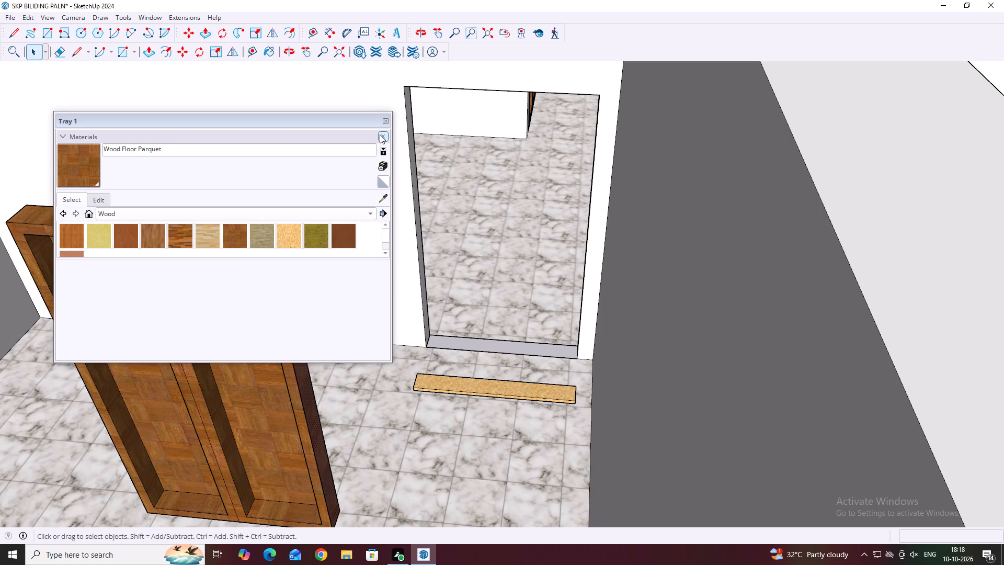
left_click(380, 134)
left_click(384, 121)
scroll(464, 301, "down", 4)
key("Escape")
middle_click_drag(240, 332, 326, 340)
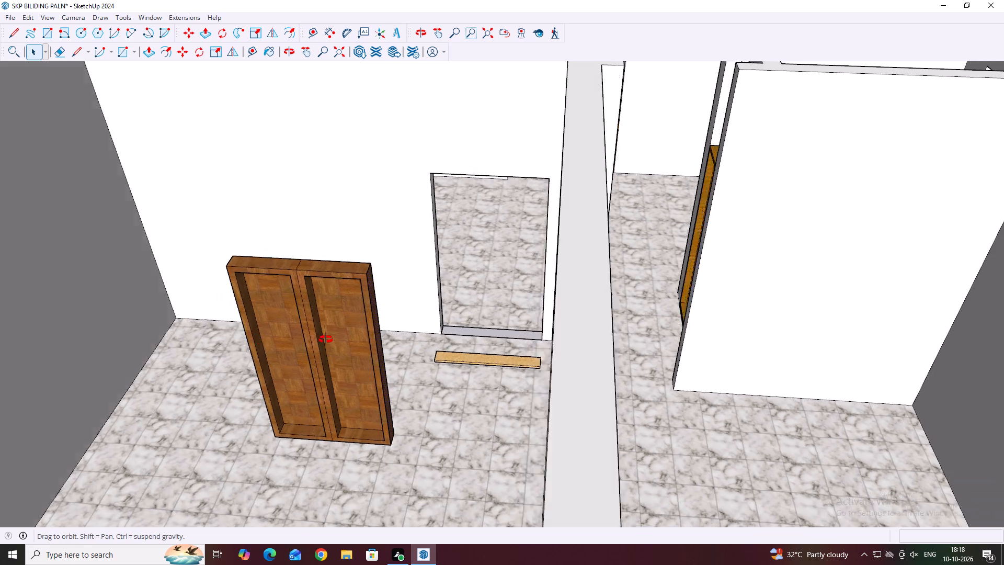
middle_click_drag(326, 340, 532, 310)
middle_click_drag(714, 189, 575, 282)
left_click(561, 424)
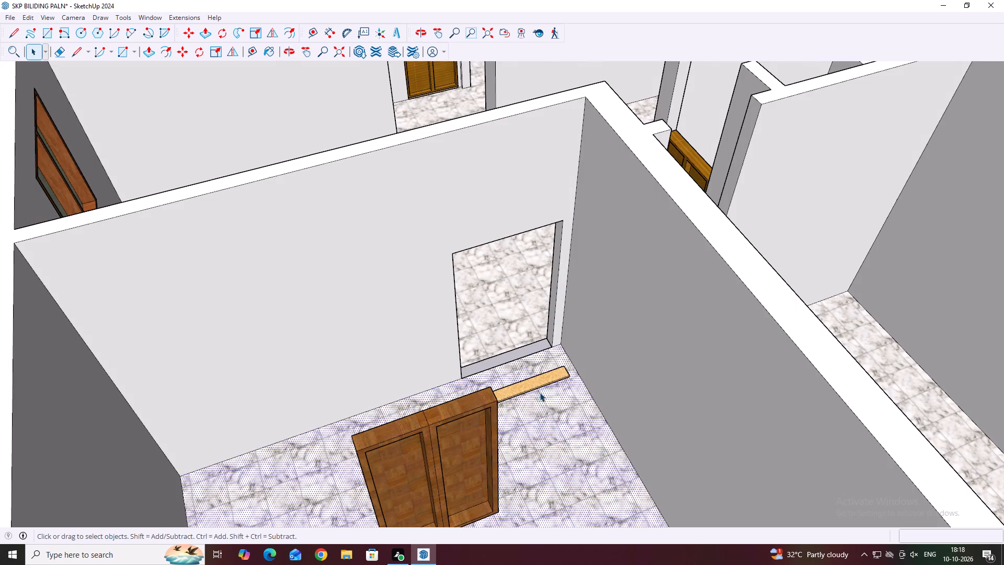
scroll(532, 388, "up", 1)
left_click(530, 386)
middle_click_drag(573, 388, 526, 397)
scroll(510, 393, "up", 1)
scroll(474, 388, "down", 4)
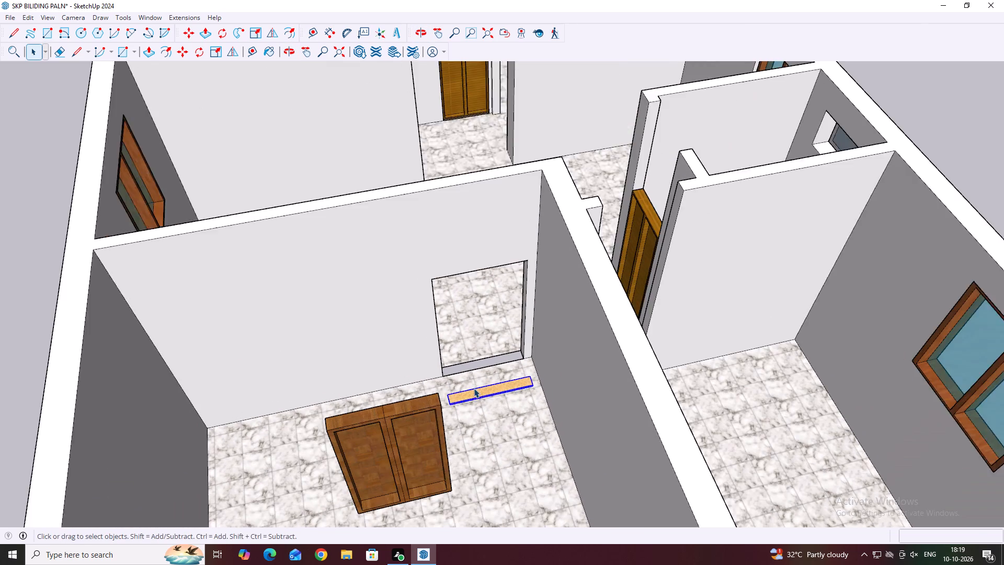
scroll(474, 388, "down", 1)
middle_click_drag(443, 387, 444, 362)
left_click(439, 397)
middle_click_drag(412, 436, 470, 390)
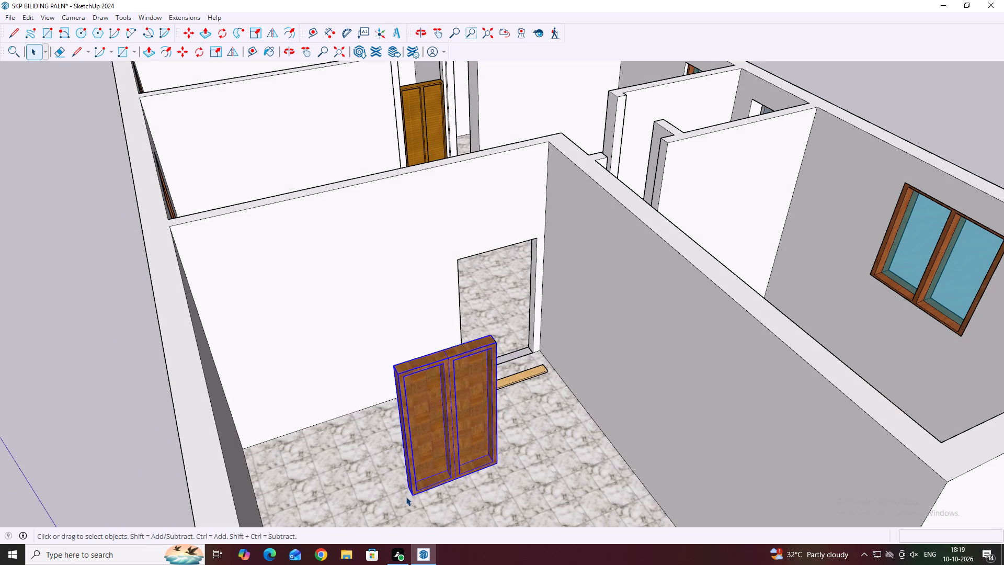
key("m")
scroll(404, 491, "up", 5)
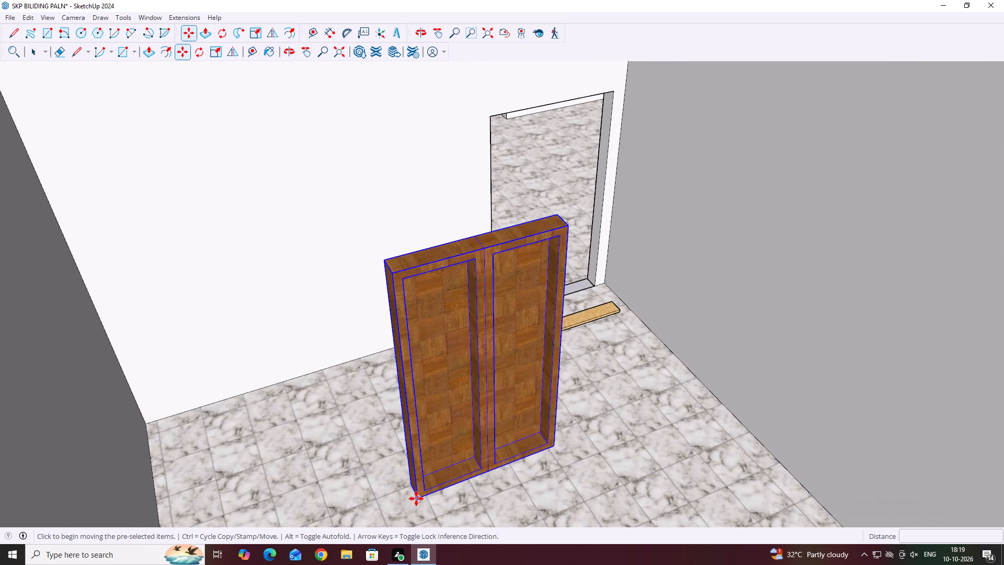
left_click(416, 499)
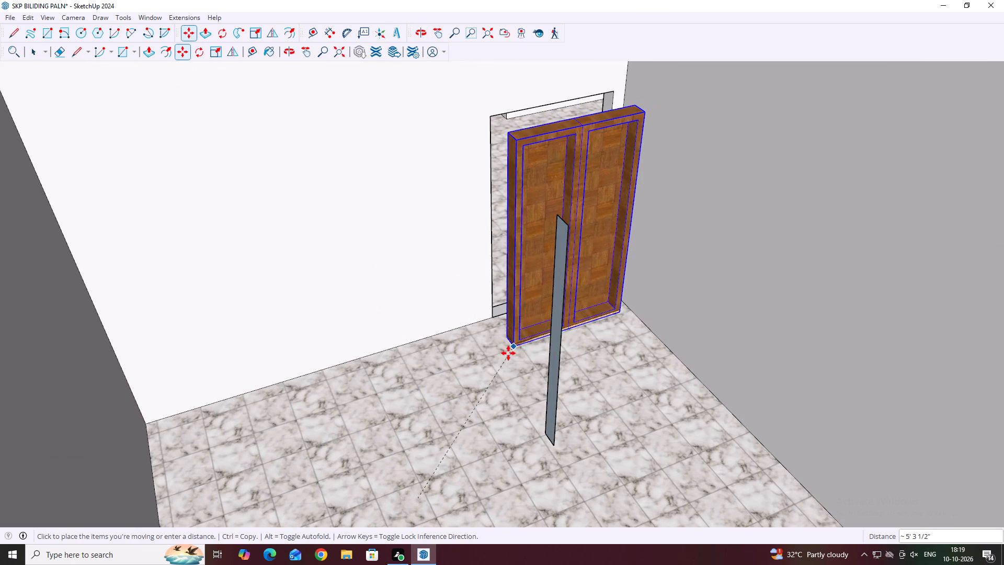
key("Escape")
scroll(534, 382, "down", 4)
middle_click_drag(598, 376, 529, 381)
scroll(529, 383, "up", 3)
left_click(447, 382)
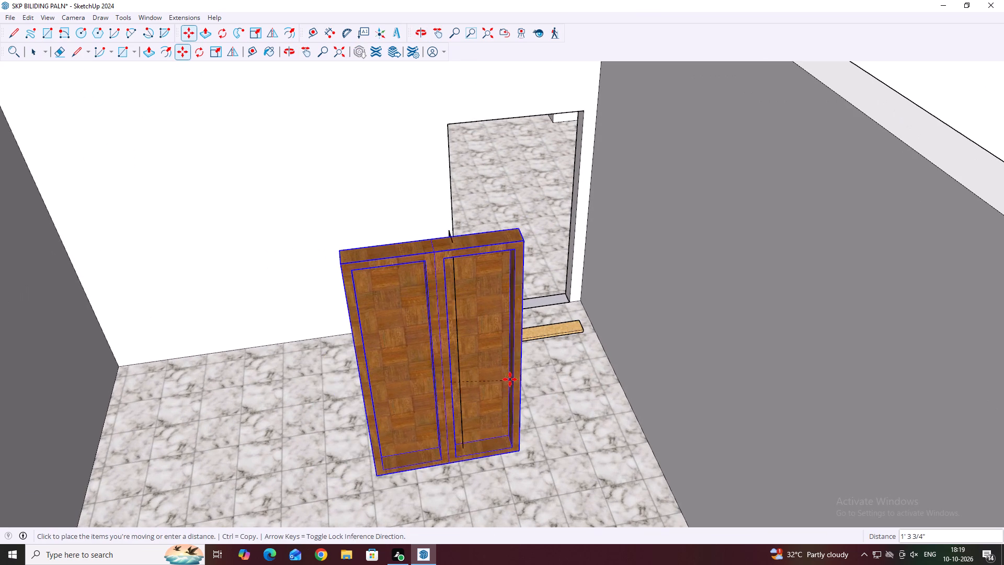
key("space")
Delete the loose painted face covering the door's open side edge.
middle_click_drag(459, 369, 396, 376)
scroll(421, 393, "up", 2)
left_click(453, 388)
scroll(406, 388, "up", 1)
middle_click_drag(397, 392, 313, 408)
scroll(333, 400, "up", 1)
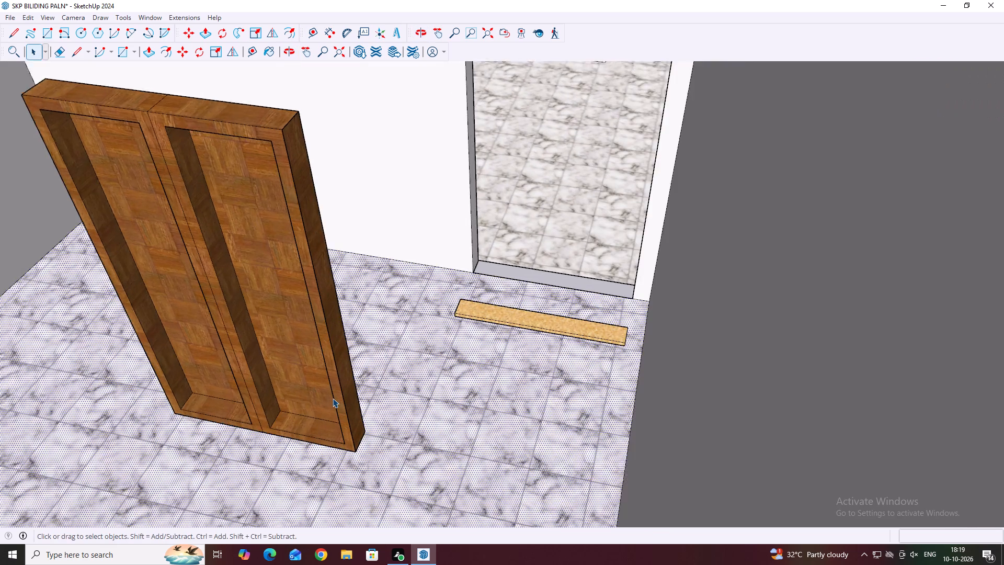
scroll(333, 398, "up", 2)
left_click(349, 392)
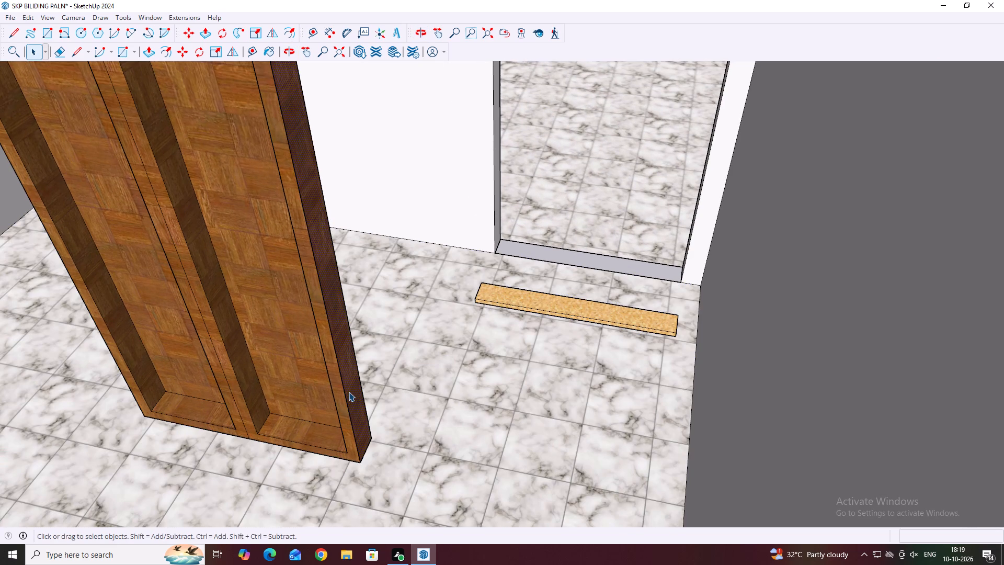
key("Delete")
Open the door group for editing and draw a rectangle across its open side, from the upper front corner to the opposite lower corner.
scroll(379, 398, "down", 2)
triple_click(334, 373)
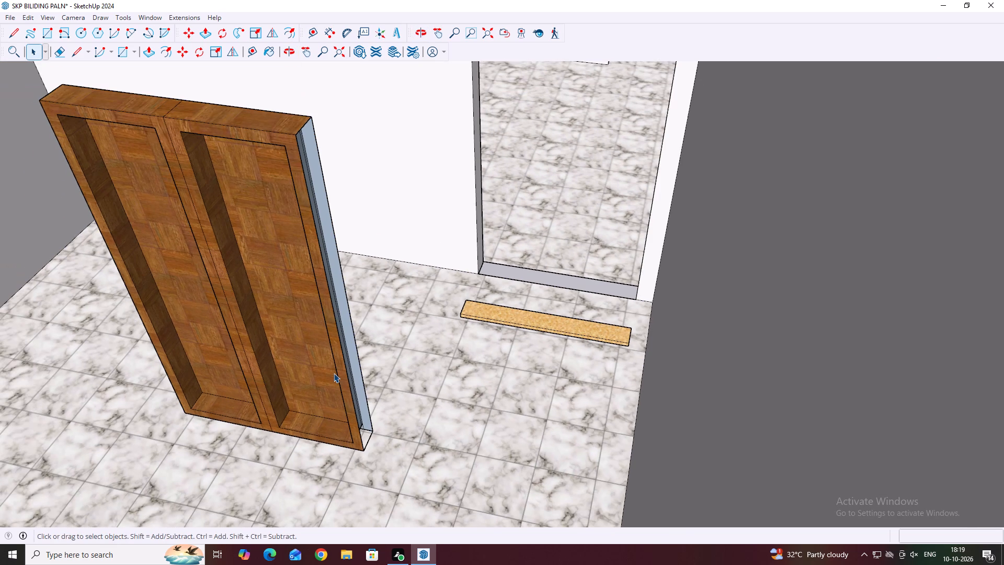
middle_click_drag(379, 346, 352, 359)
scroll(348, 361, "down", 2)
middle_click_drag(310, 308, 331, 335)
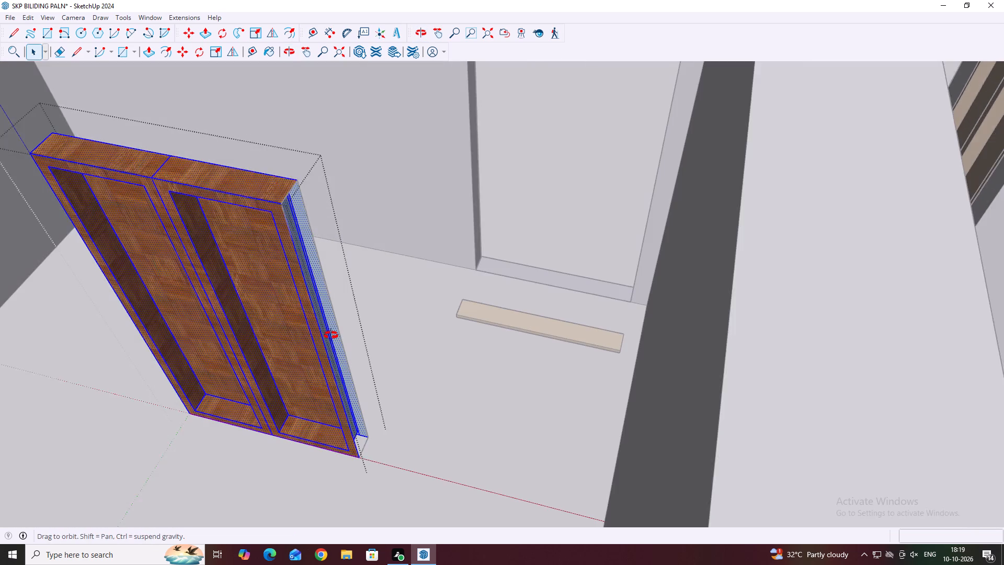
middle_click_drag(331, 335, 338, 346)
key("r")
scroll(289, 212, "up", 2)
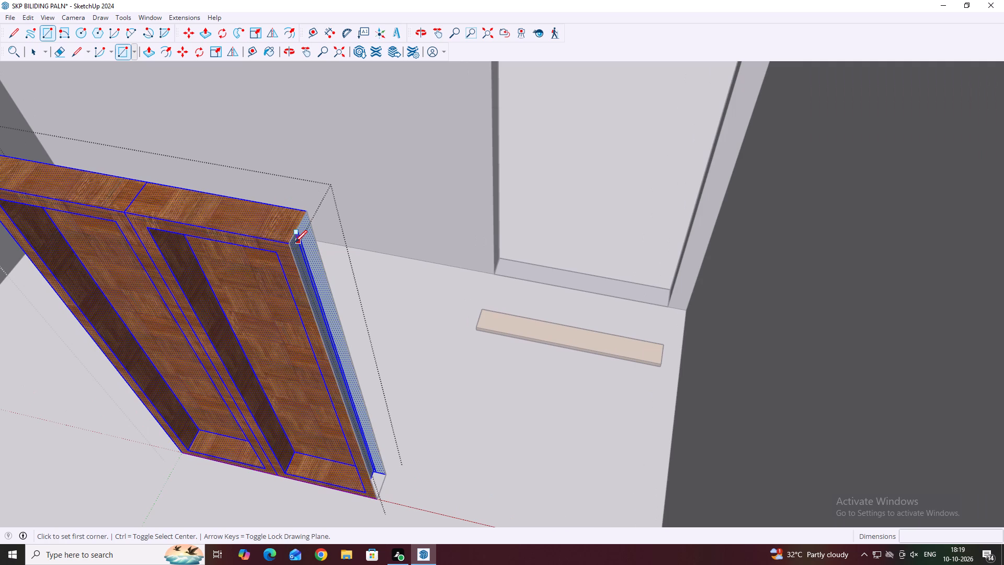
left_click(290, 243)
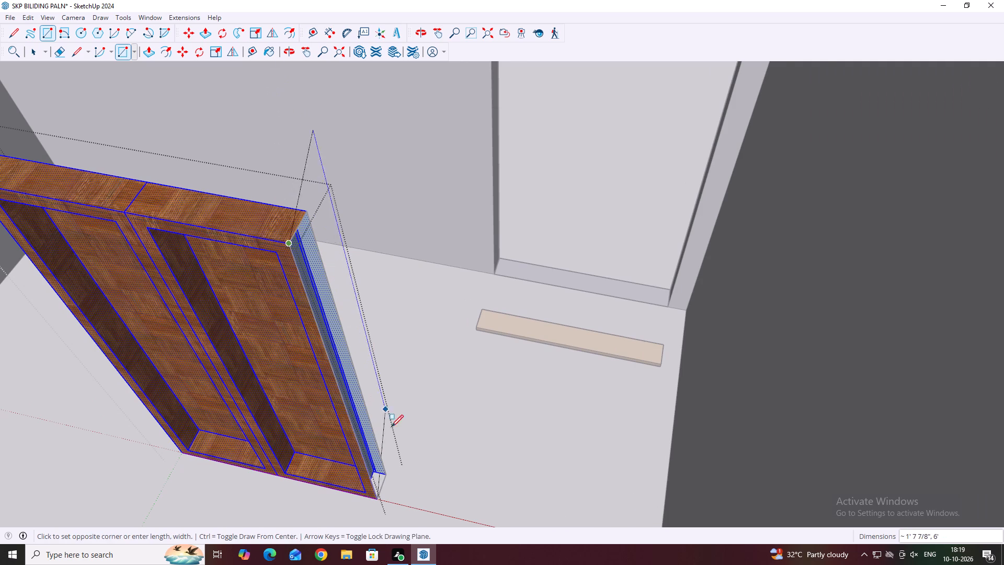
scroll(404, 467, "up", 8)
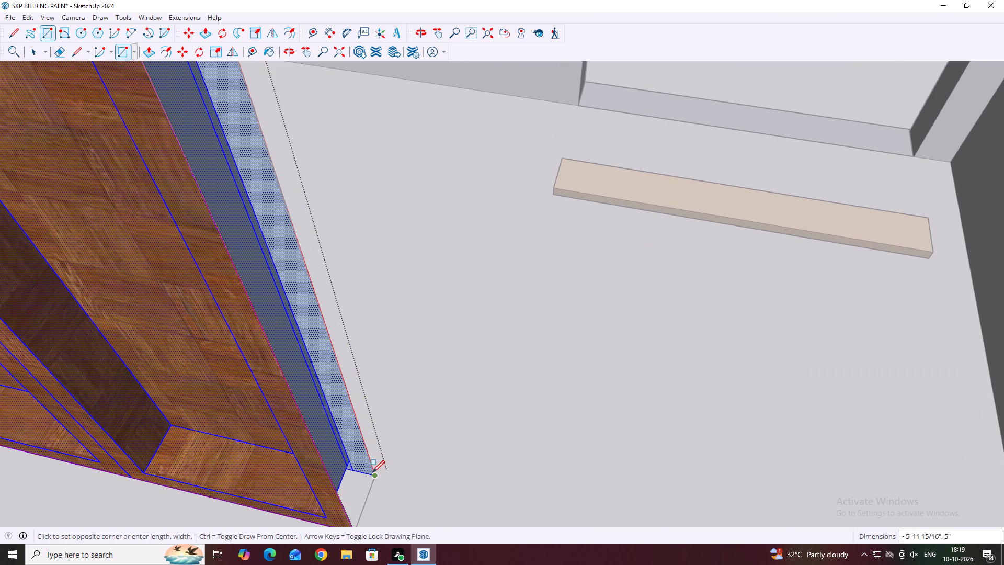
left_click(374, 473)
scroll(386, 444, "down", 6)
key("space")
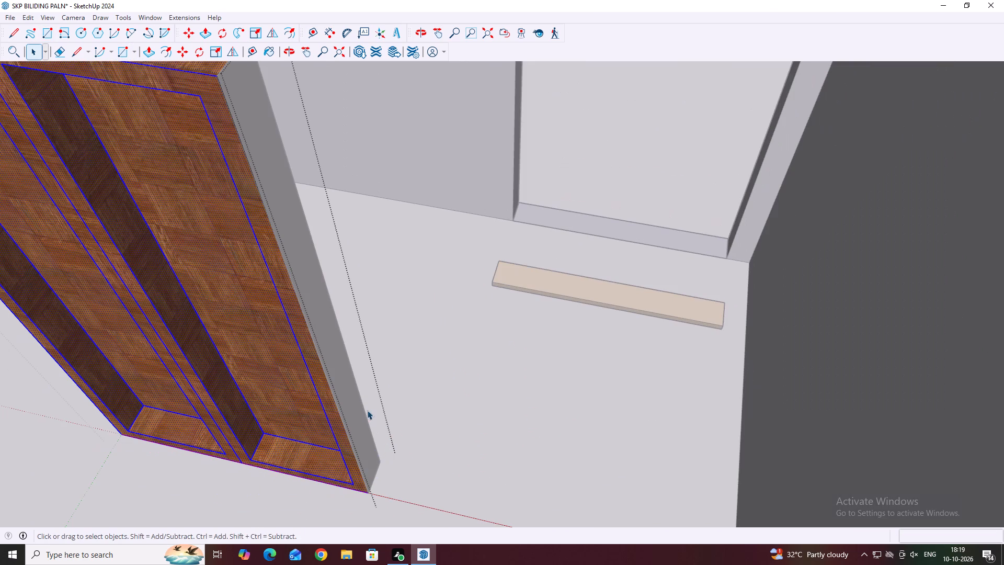
Paint the new side face inside the door group with Wood Floor Parquet and leave the group.
key("b")
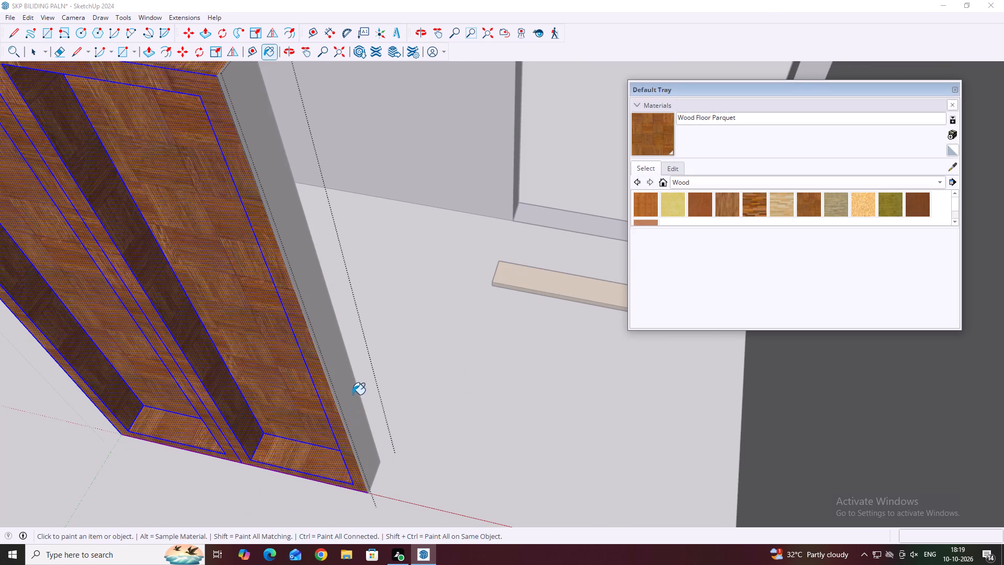
left_click(351, 398)
key("Escape")
scroll(377, 392, "down", 5)
key("space")
left_click(409, 364)
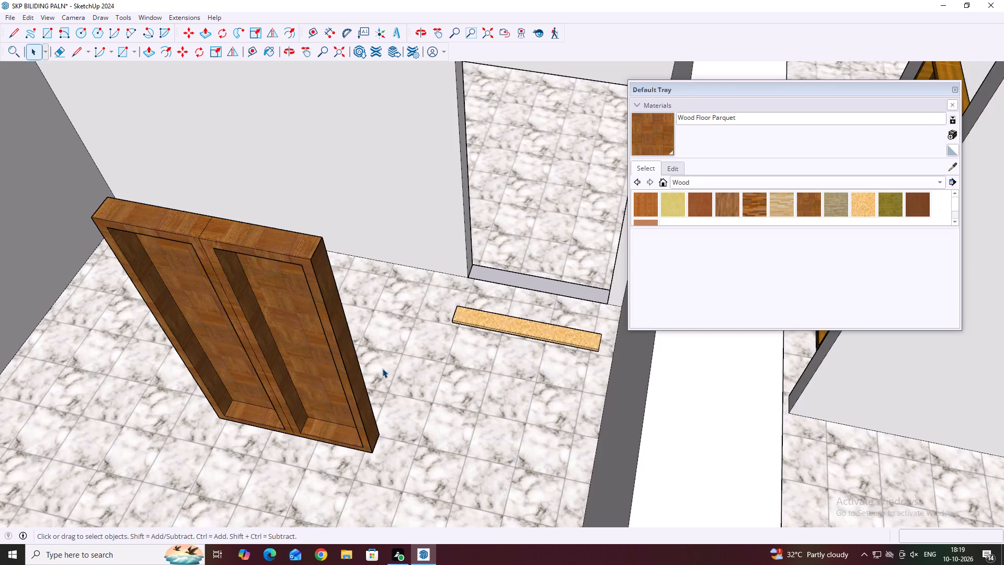
Move the door by its lower front corner onto the matching front corner of the tan threshold strip before the doorway.
middle_click_drag(289, 353, 418, 347)
scroll(467, 324, "down", 3)
left_click(426, 373)
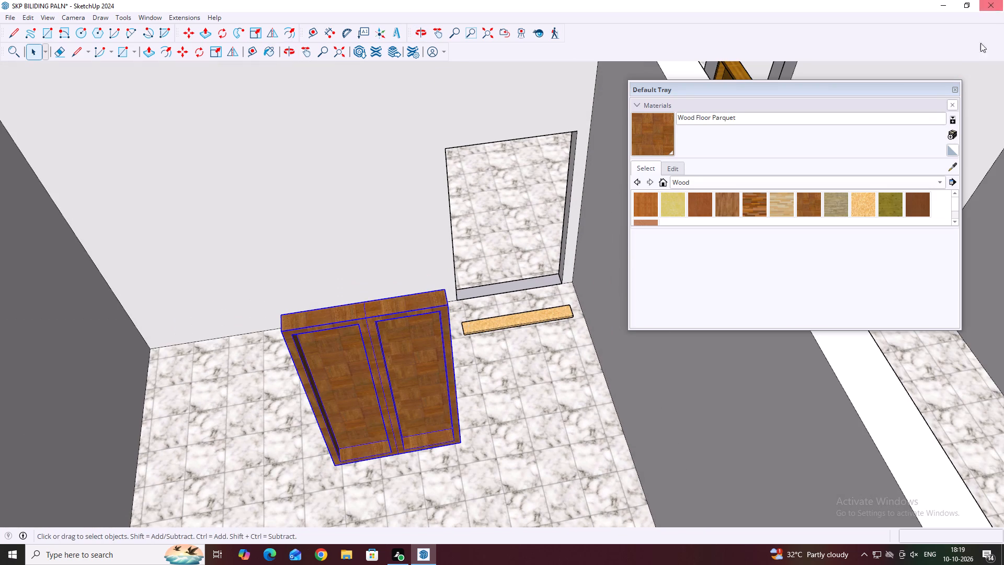
left_click(955, 89)
middle_click_drag(554, 255, 617, 225)
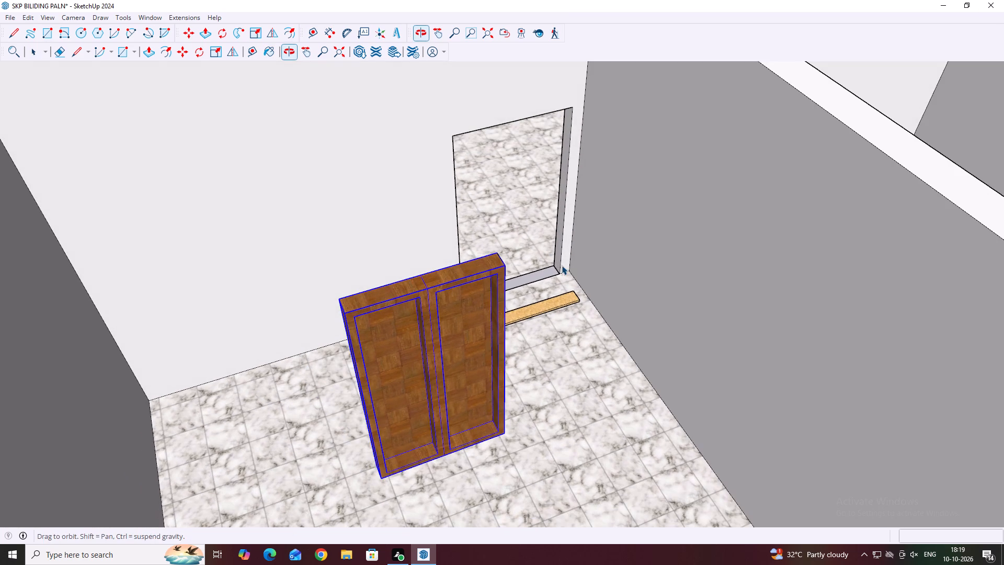
middle_click_drag(353, 381, 415, 368)
key("m")
scroll(403, 455, "up", 3)
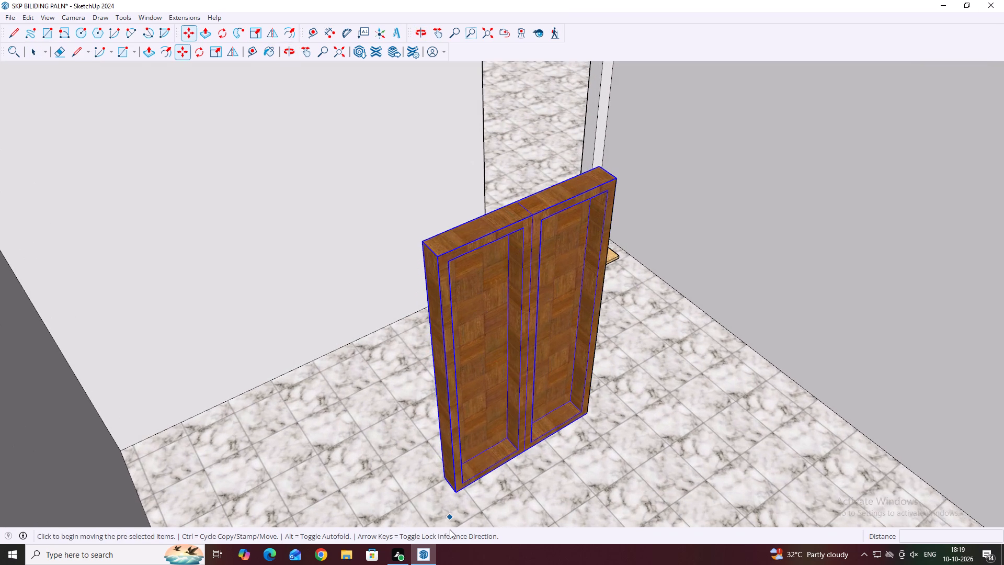
scroll(450, 529, "up", 4)
left_click(457, 500)
scroll(471, 457, "down", 4)
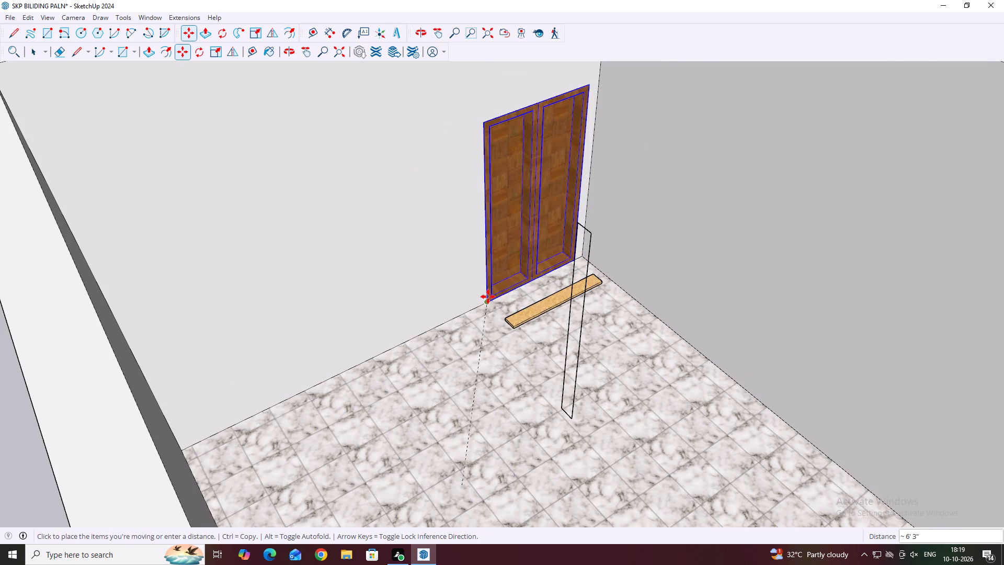
scroll(515, 326, "up", 5)
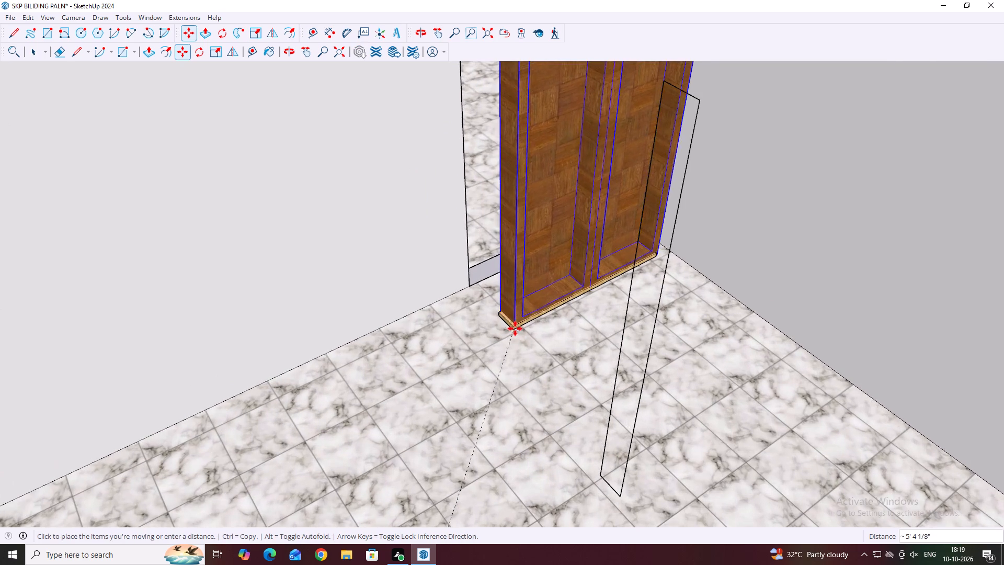
middle_click_drag(515, 329, 482, 314)
scroll(512, 329, "up", 3)
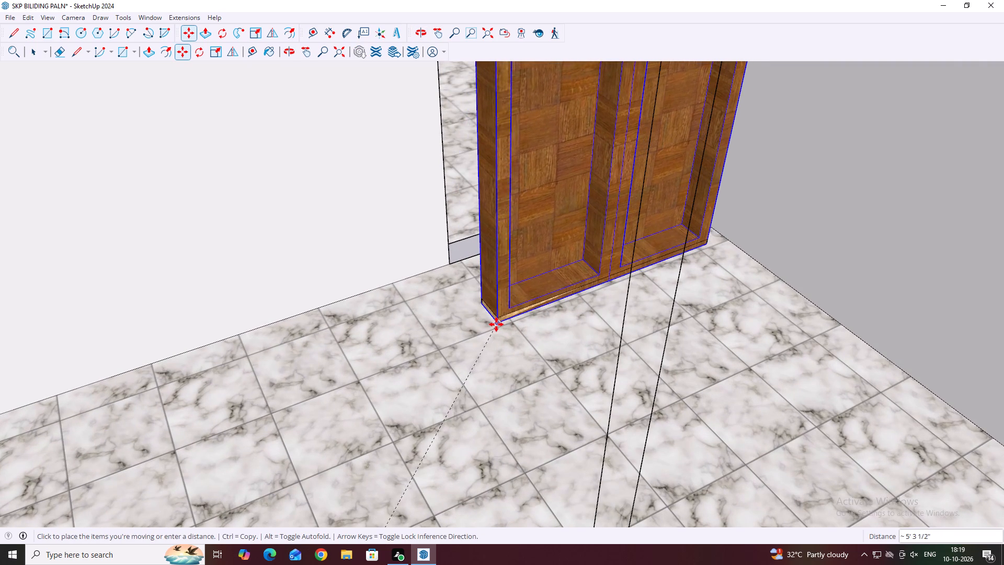
left_click(496, 324)
key("Escape")
key("space")
scroll(653, 335, "down", 8)
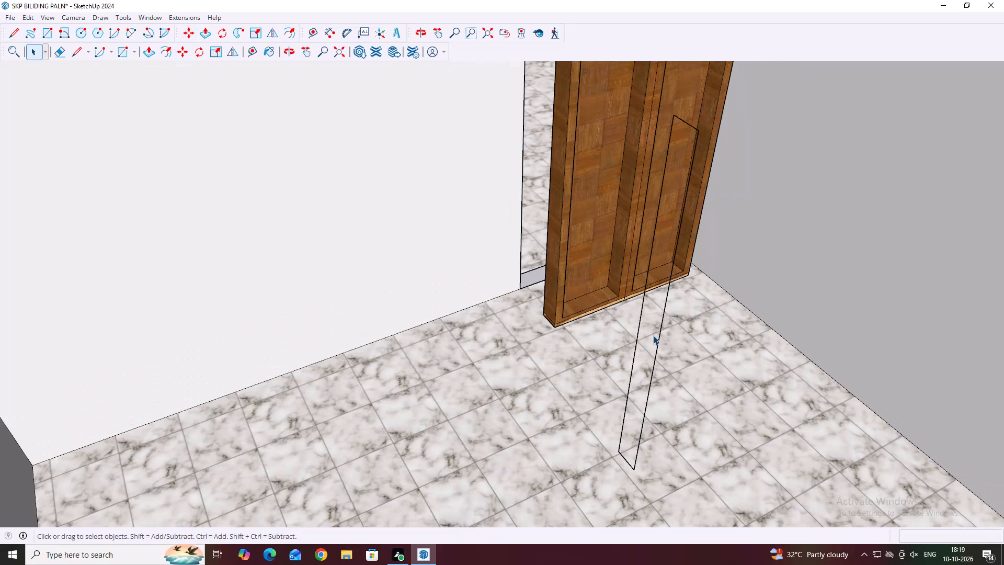
Delete the four leftover edges of the loose rectangle standing on the marble floor.
left_click(681, 205)
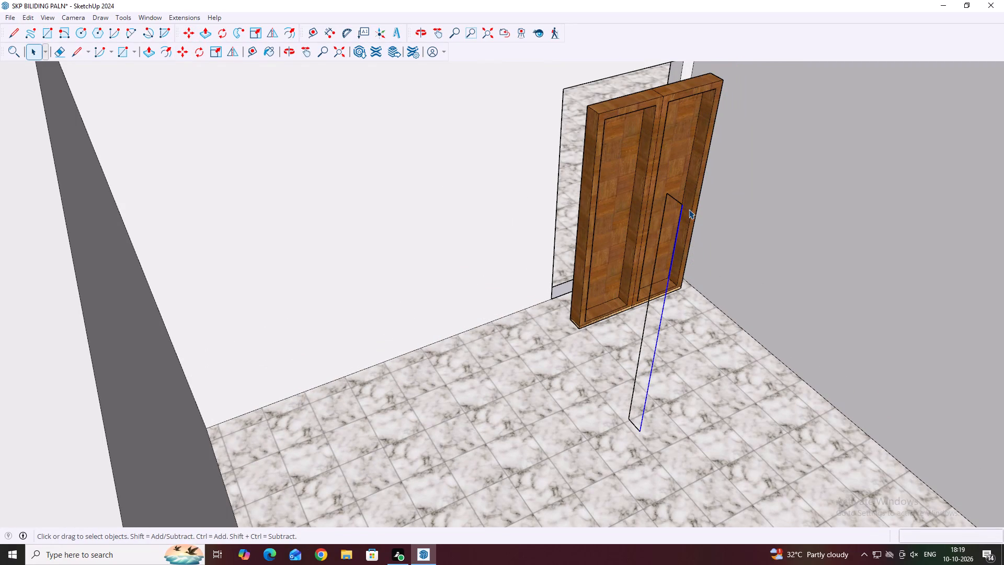
key("Delete")
left_click(680, 202)
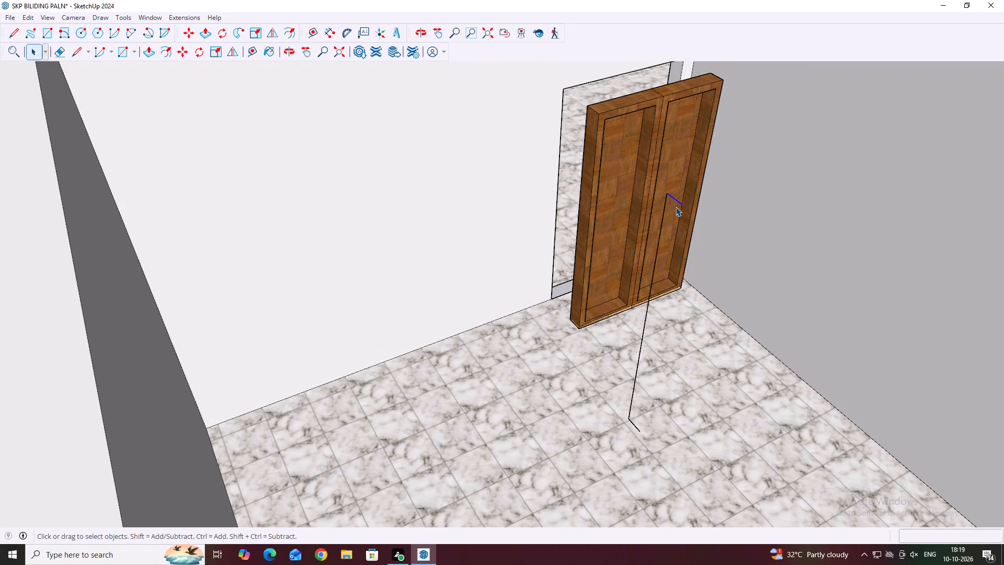
key("Delete")
left_click(662, 218)
key("Delete")
left_click_drag(609, 386, 622, 405)
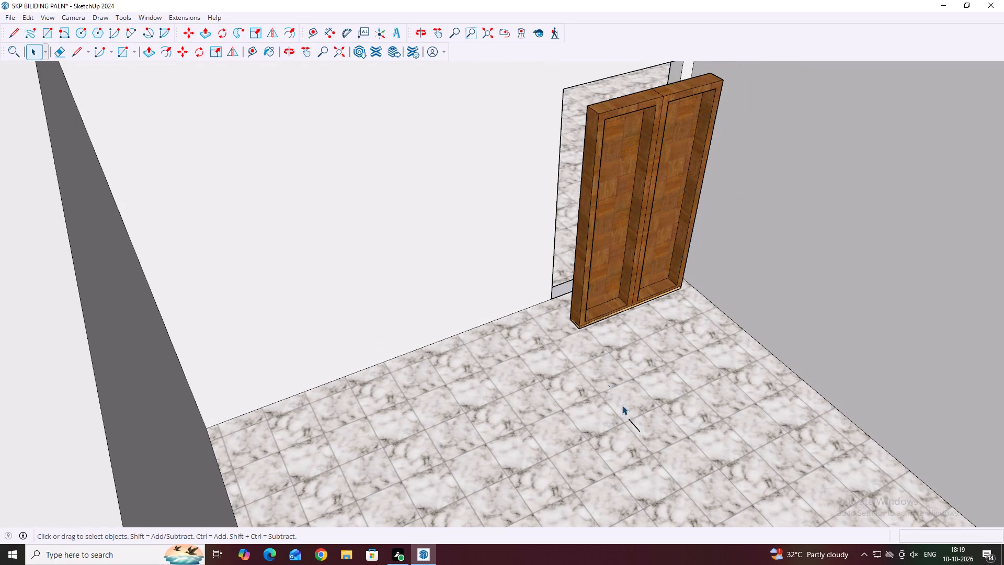
left_click_drag(622, 405, 725, 481)
key("Delete")
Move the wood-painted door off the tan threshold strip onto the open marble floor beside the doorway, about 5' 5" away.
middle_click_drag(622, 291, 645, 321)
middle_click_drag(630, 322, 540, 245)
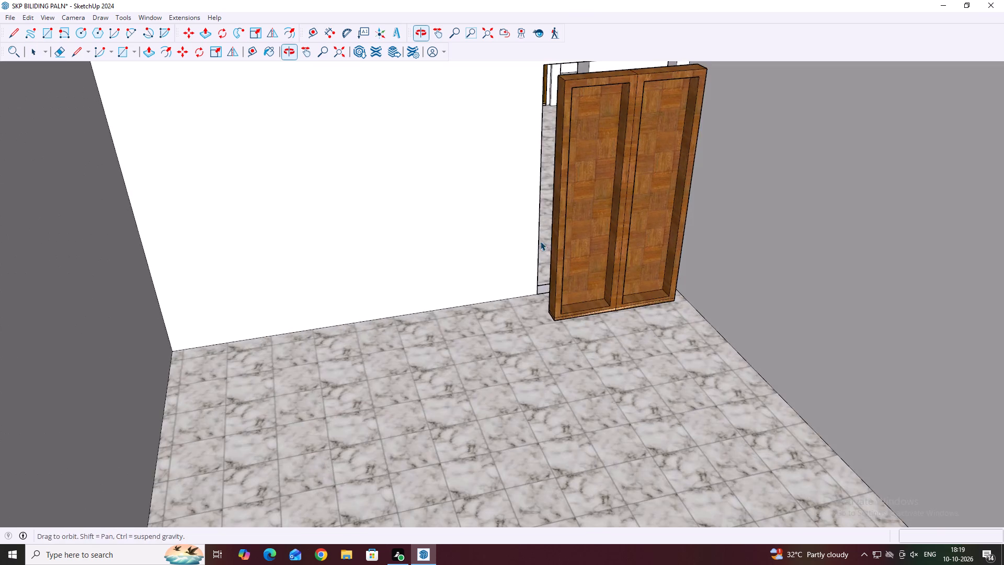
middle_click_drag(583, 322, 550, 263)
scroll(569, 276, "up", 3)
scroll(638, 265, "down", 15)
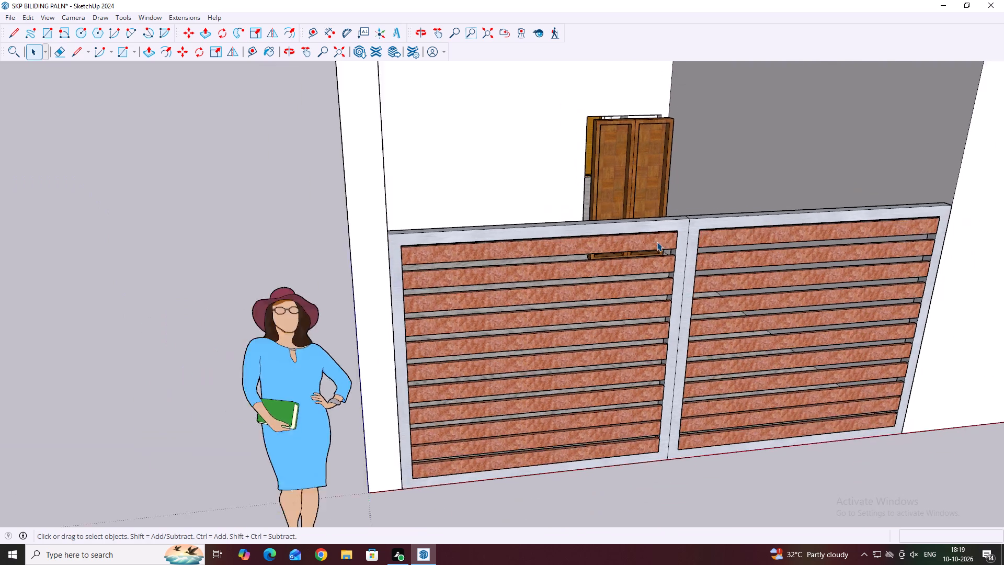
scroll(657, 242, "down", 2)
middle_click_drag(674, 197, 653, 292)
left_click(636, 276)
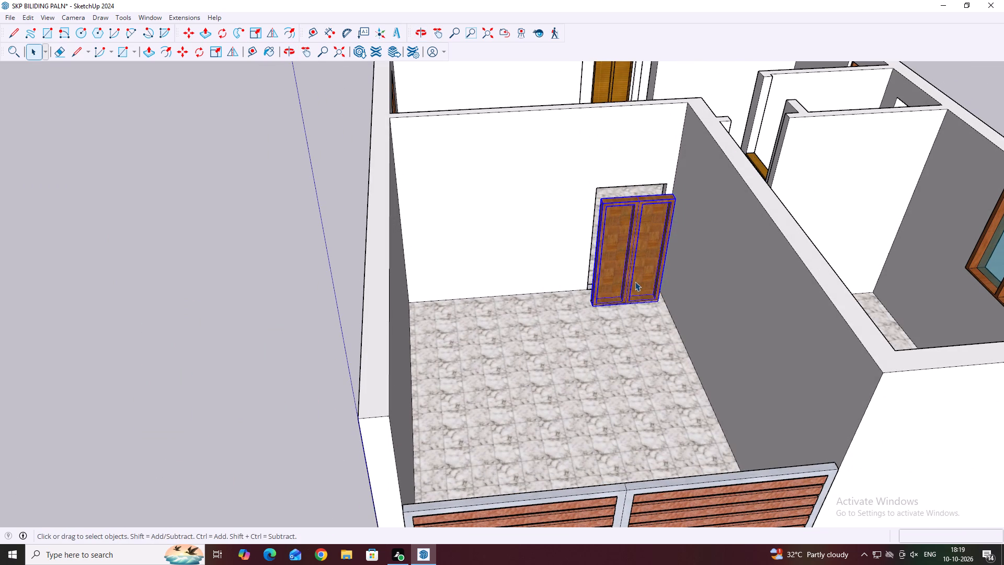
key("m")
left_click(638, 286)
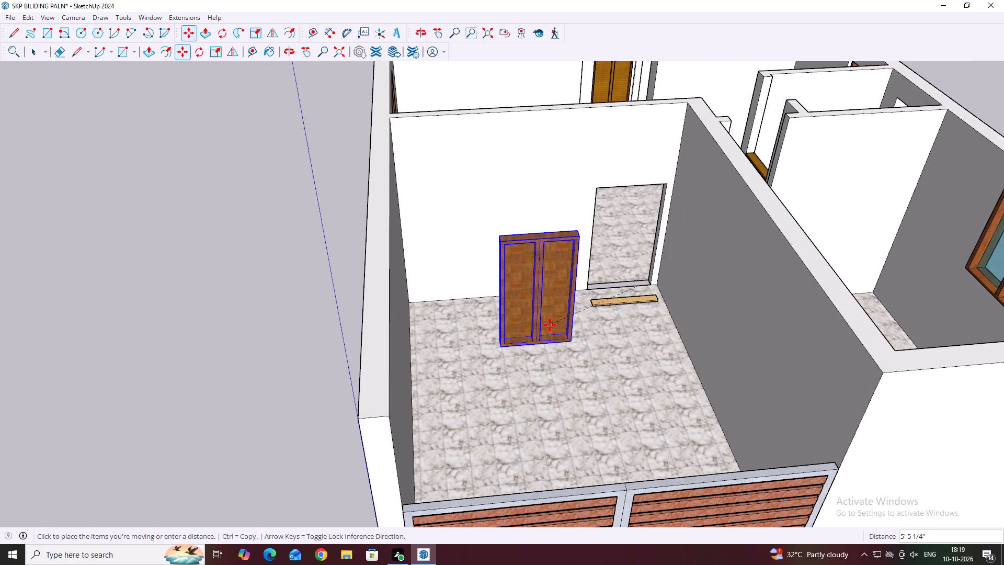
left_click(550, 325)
Slide the tan threshold strip about 5" parallel to the doorway's sill edge.
scroll(620, 310, "up", 3)
key("space")
left_click(619, 298)
middle_click_drag(638, 303, 637, 291)
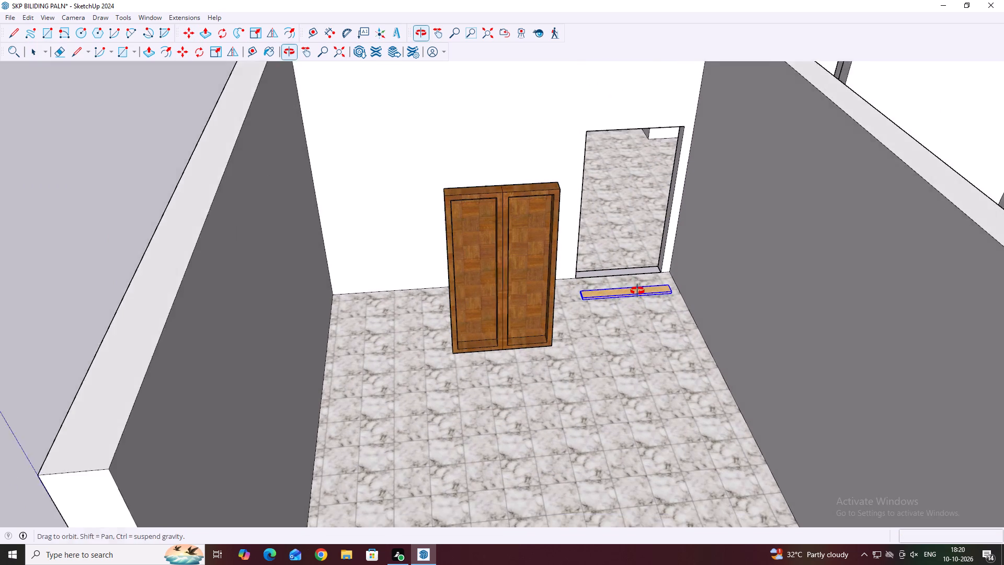
middle_click_drag(637, 291, 637, 281)
scroll(624, 289, "up", 2)
key("m")
left_click(619, 288)
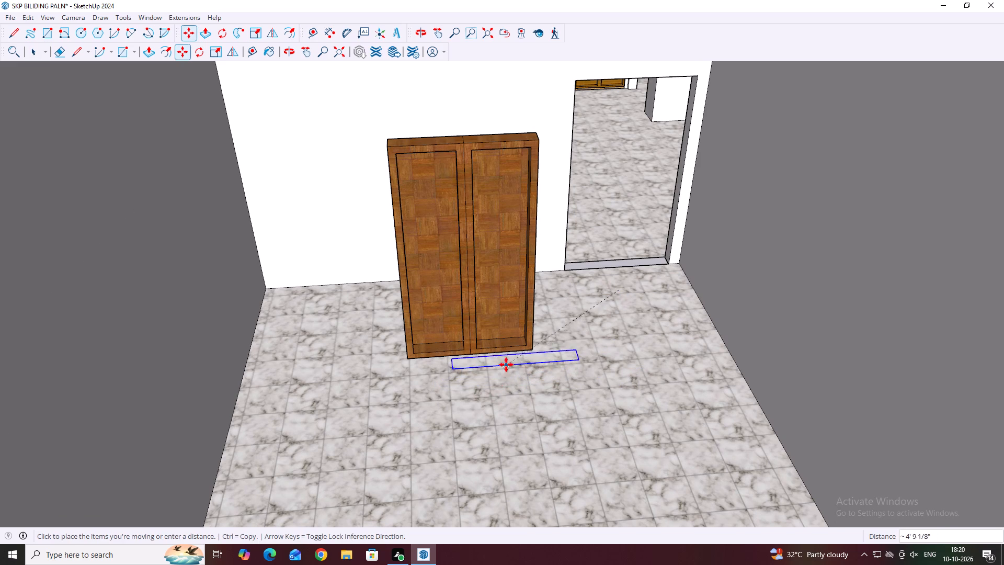
key("Down")
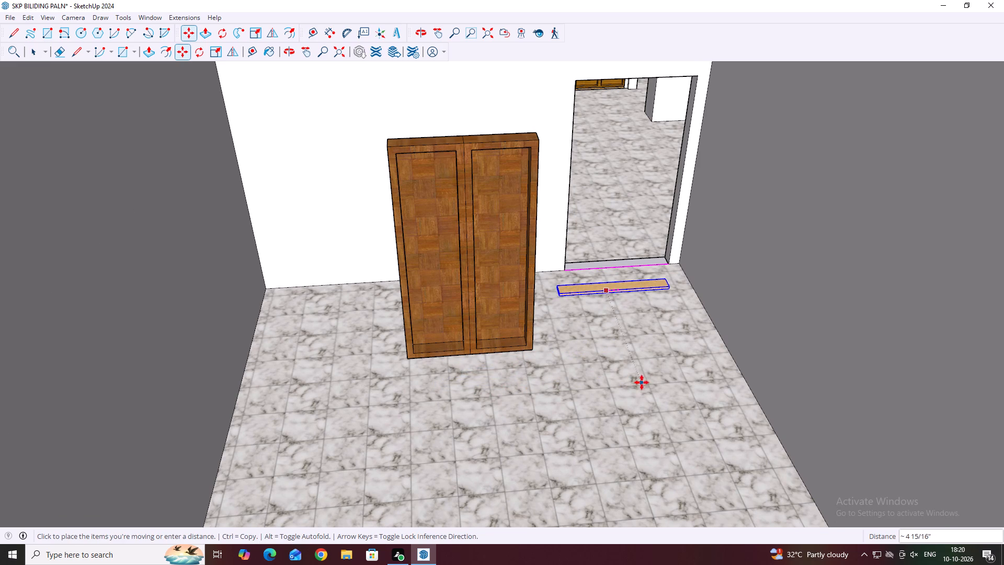
left_click(648, 394)
Move the threshold strip about 10" farther from the doorway, using the door's lower front corner as the base point.
middle_click_drag(566, 298, 549, 332)
scroll(520, 355, "up", 2)
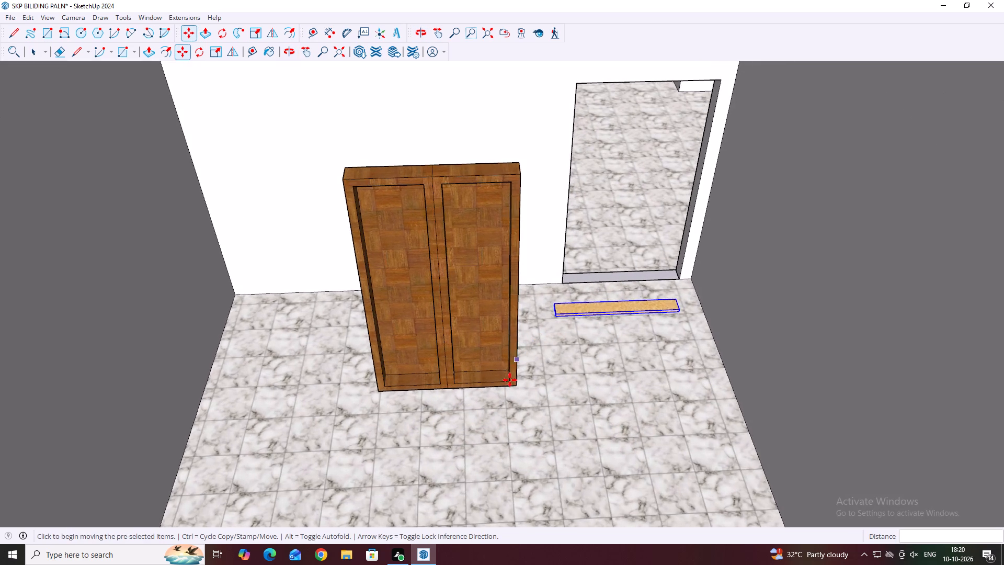
scroll(510, 380, "up", 3)
left_click(519, 383)
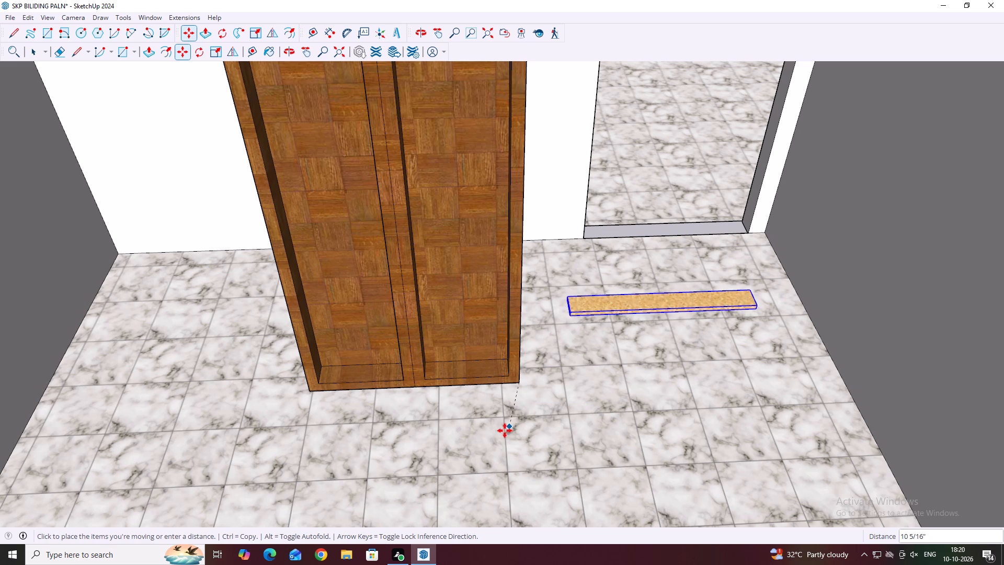
left_click(503, 432)
key("Escape")
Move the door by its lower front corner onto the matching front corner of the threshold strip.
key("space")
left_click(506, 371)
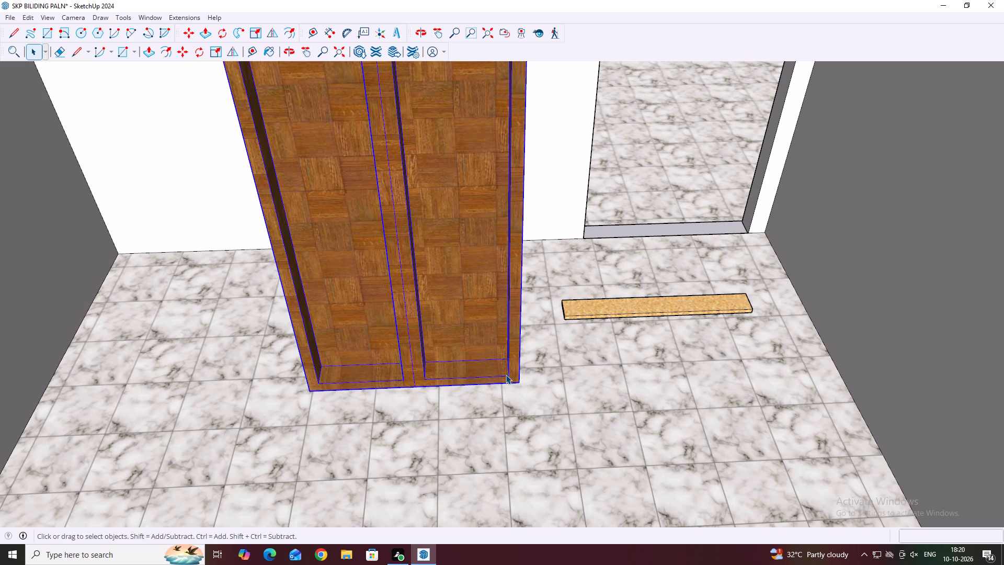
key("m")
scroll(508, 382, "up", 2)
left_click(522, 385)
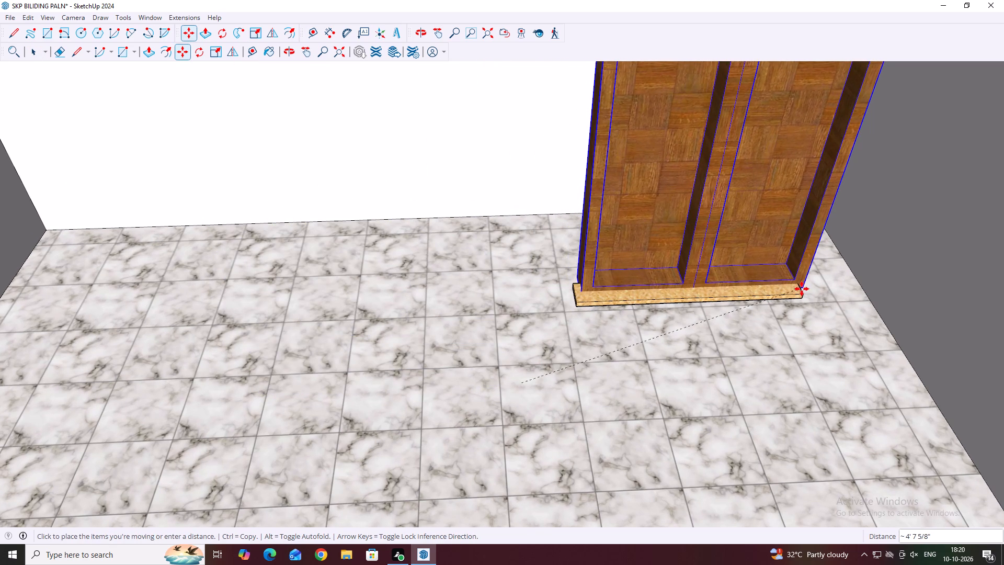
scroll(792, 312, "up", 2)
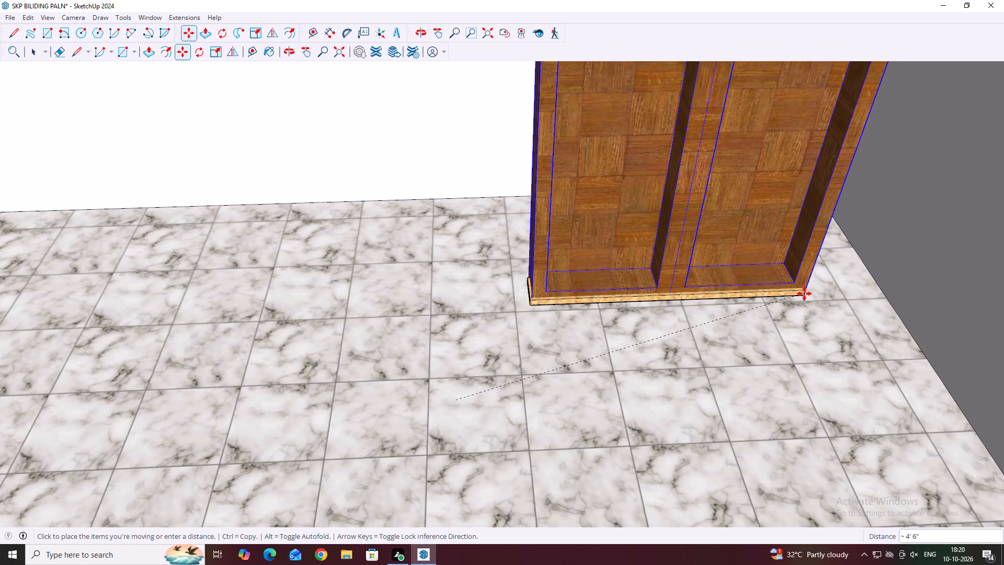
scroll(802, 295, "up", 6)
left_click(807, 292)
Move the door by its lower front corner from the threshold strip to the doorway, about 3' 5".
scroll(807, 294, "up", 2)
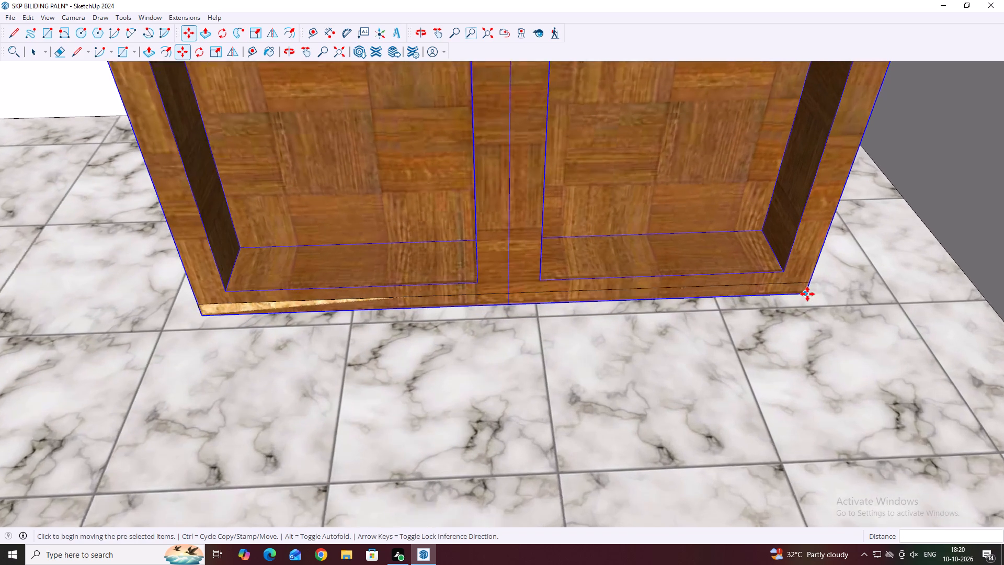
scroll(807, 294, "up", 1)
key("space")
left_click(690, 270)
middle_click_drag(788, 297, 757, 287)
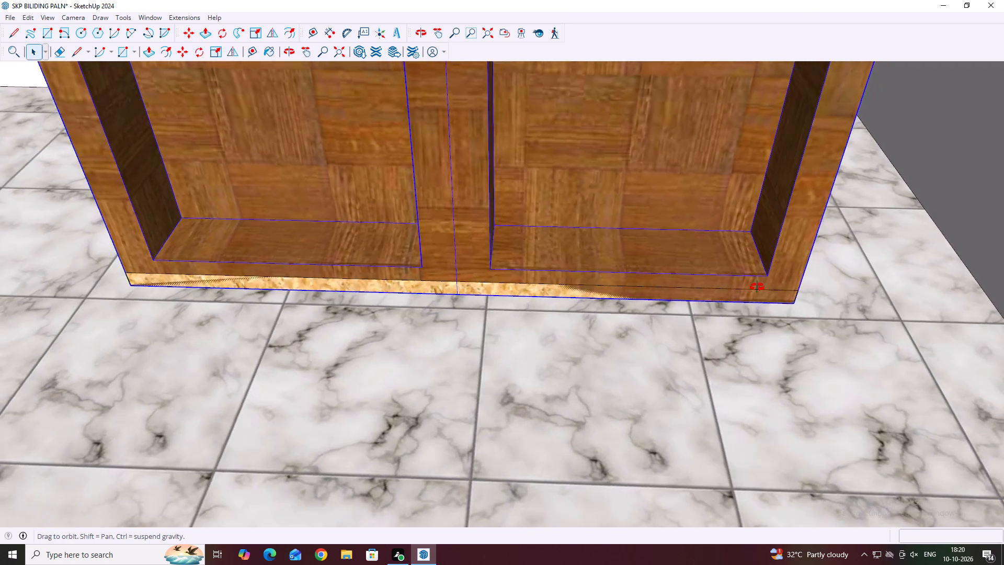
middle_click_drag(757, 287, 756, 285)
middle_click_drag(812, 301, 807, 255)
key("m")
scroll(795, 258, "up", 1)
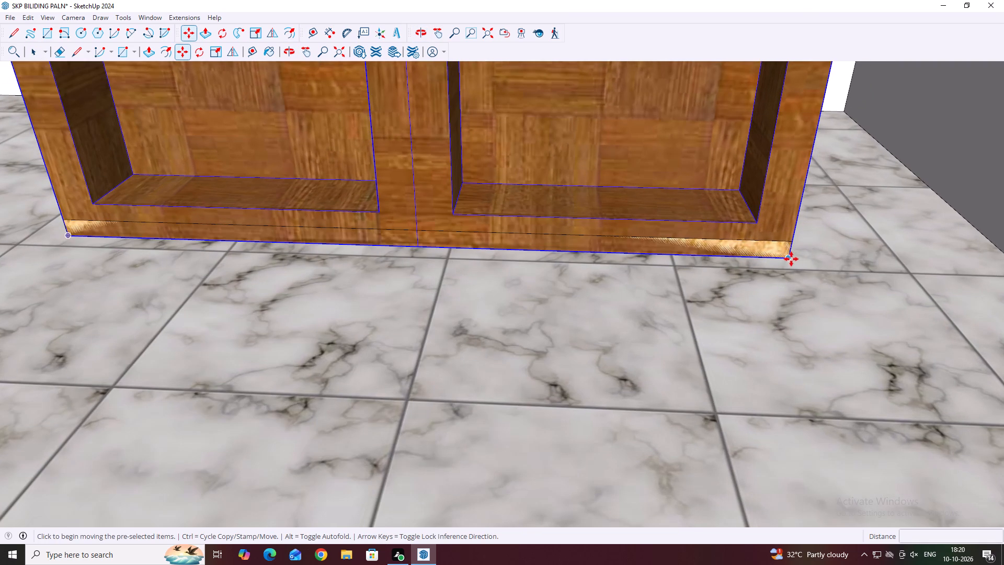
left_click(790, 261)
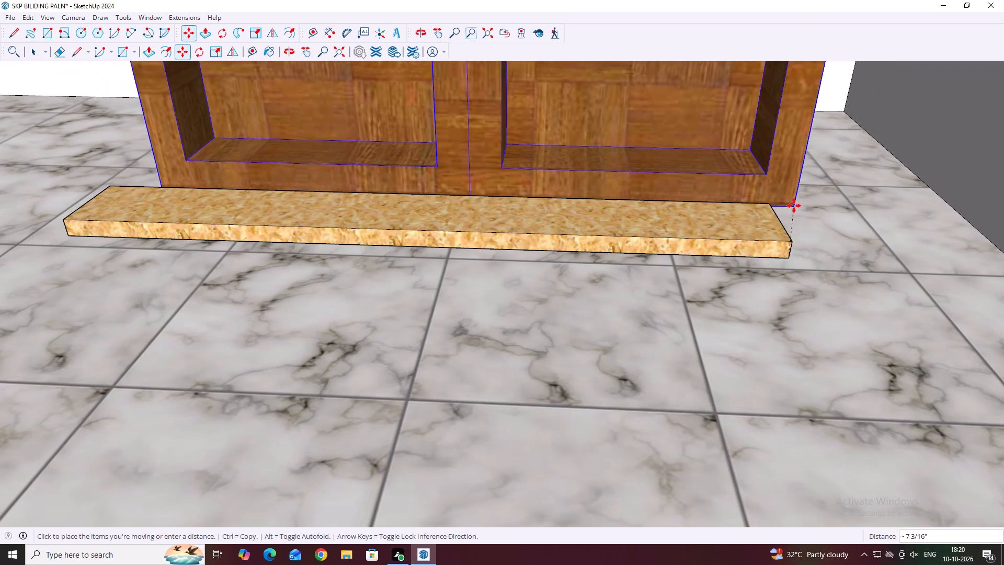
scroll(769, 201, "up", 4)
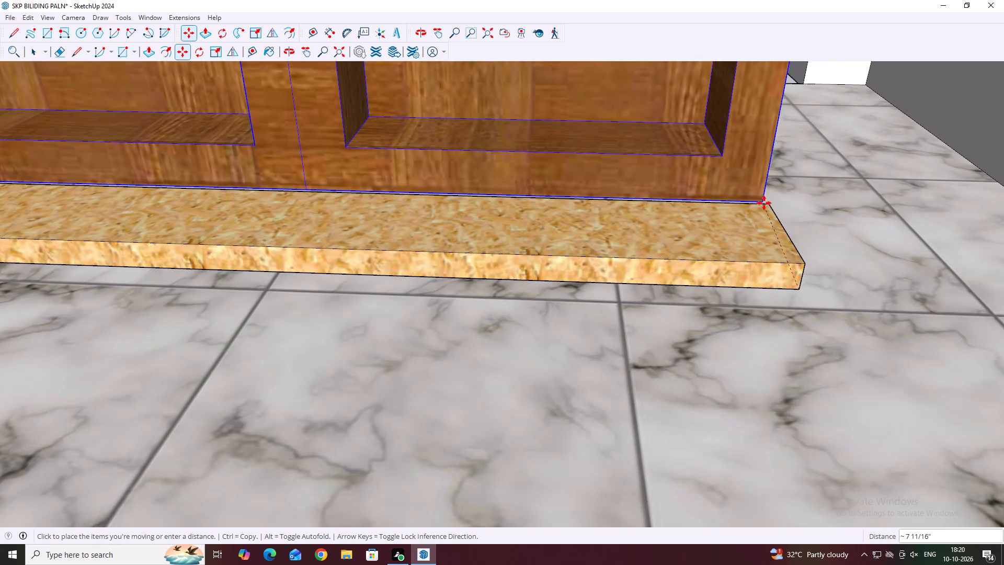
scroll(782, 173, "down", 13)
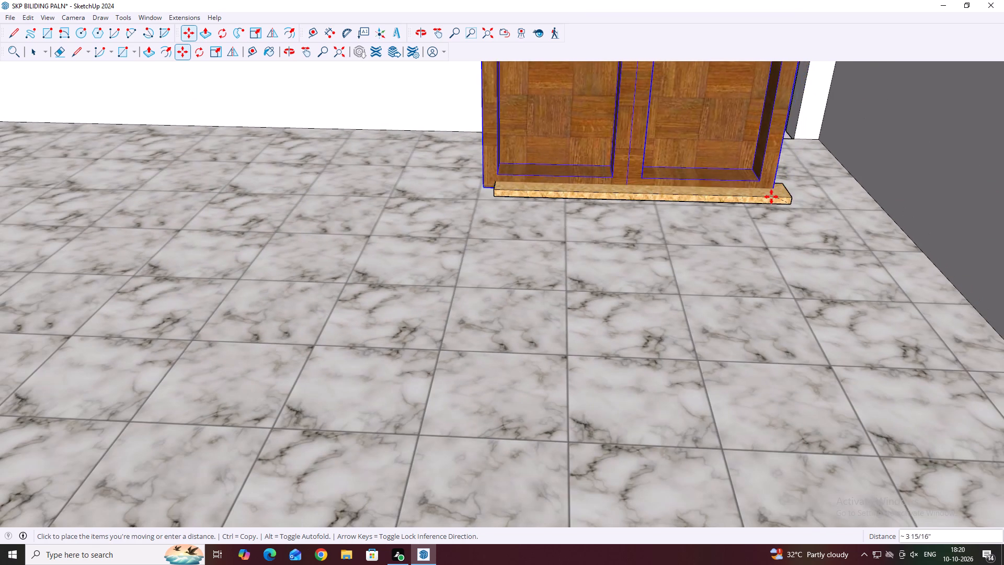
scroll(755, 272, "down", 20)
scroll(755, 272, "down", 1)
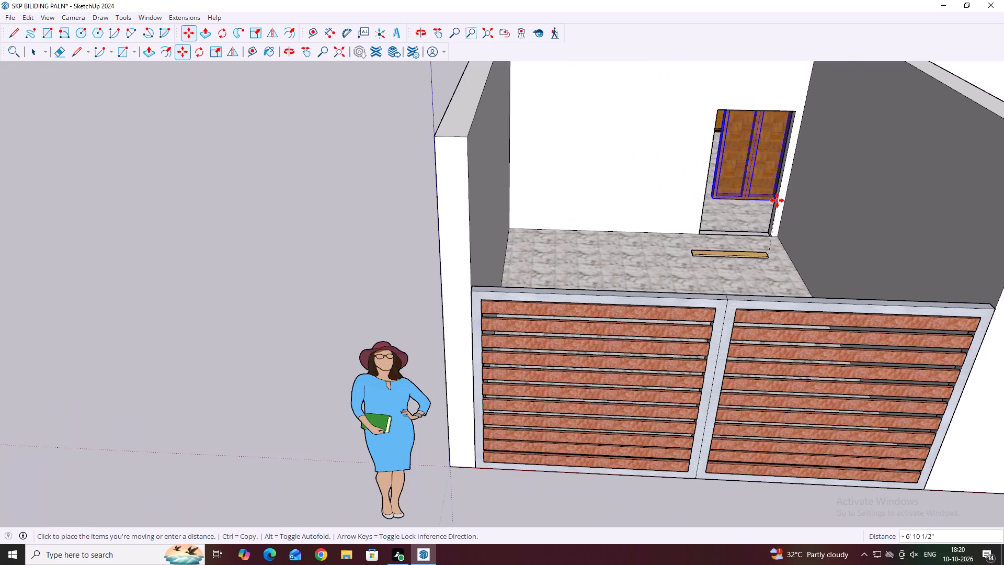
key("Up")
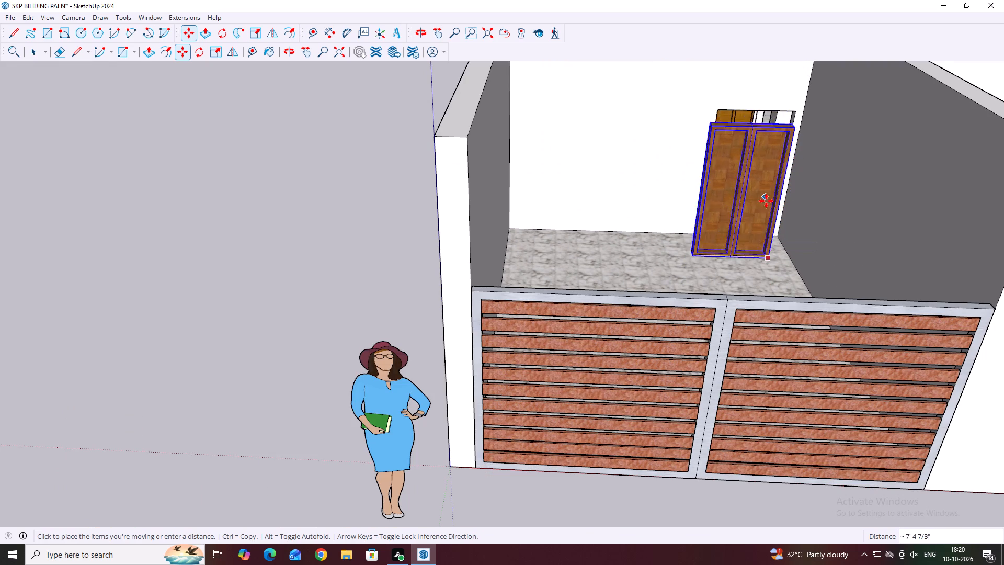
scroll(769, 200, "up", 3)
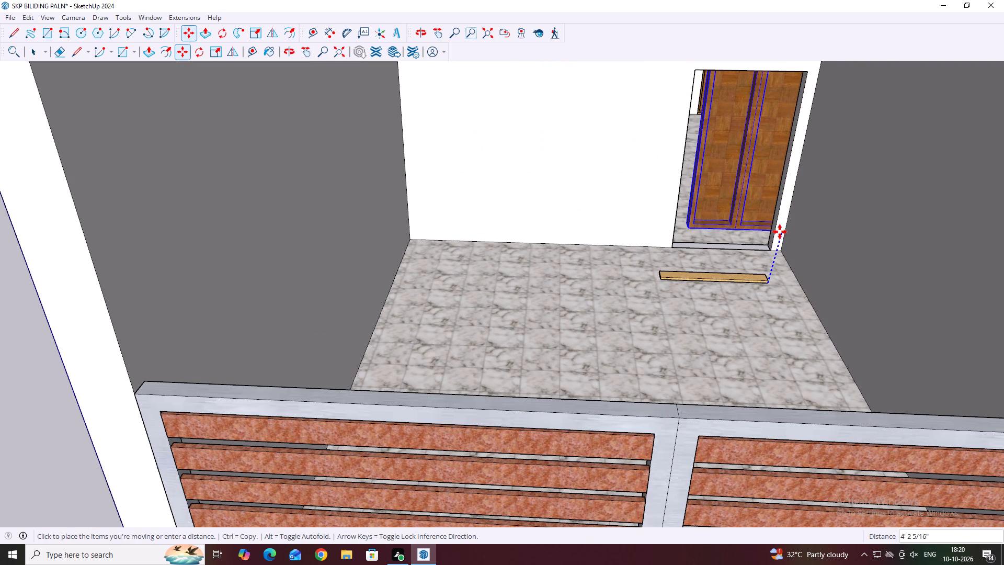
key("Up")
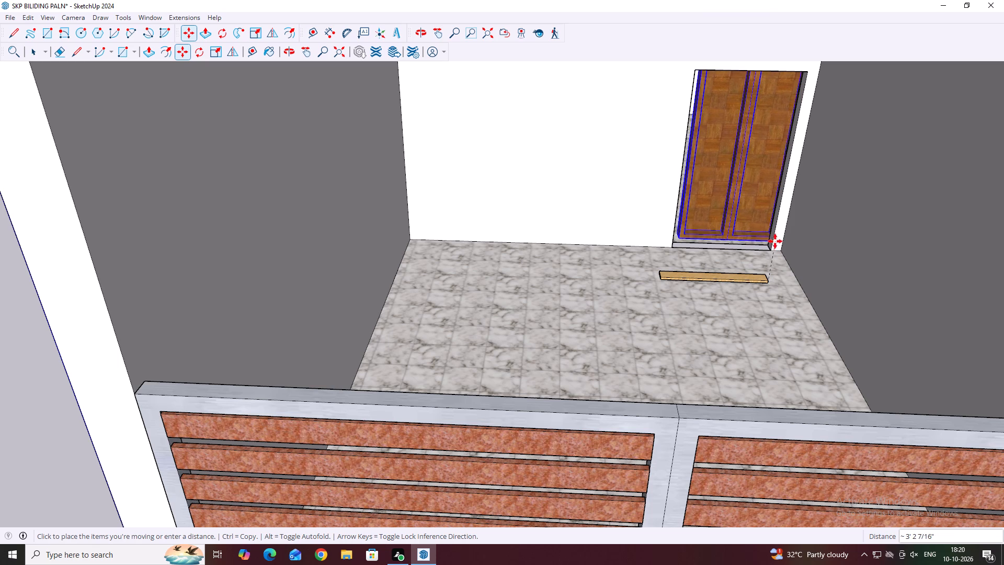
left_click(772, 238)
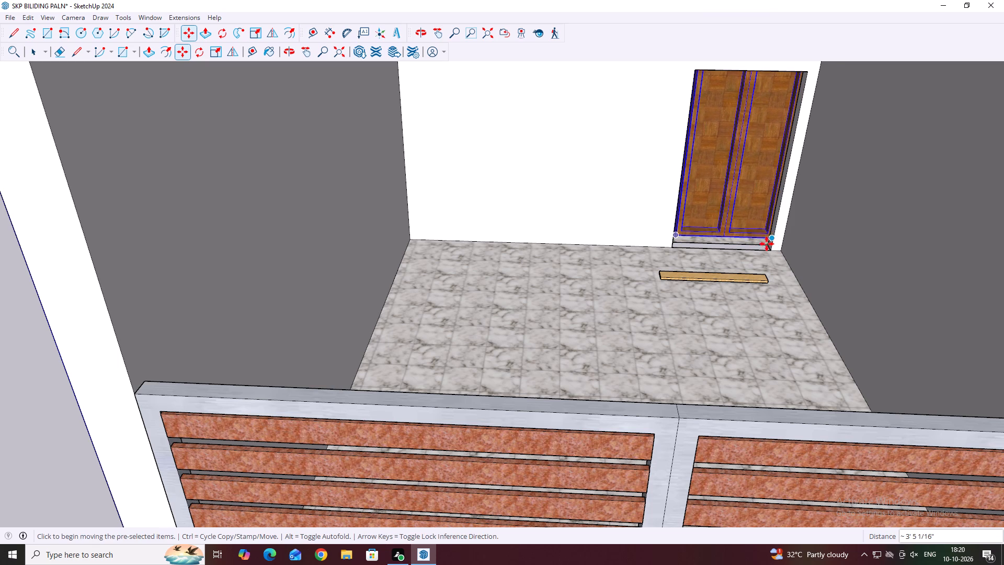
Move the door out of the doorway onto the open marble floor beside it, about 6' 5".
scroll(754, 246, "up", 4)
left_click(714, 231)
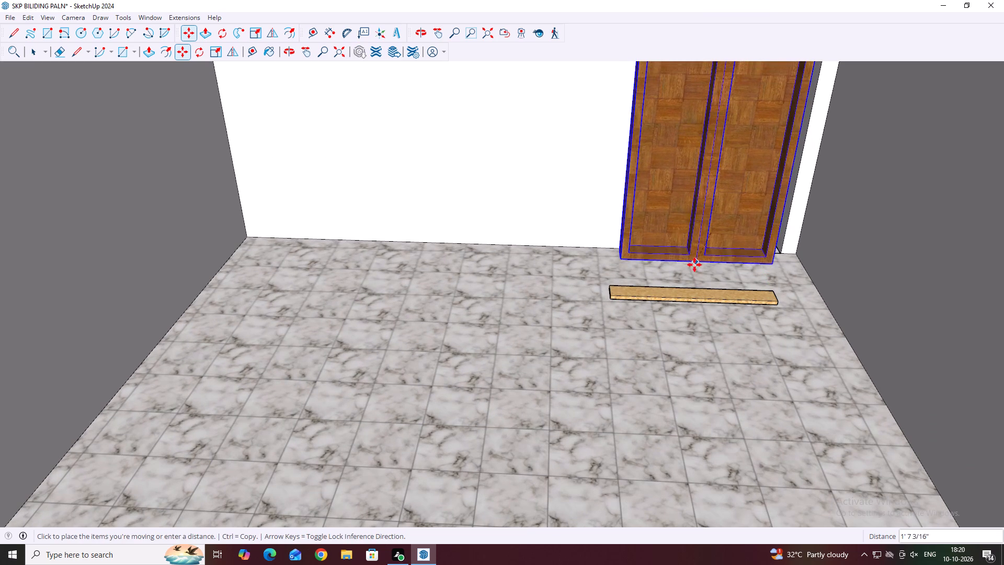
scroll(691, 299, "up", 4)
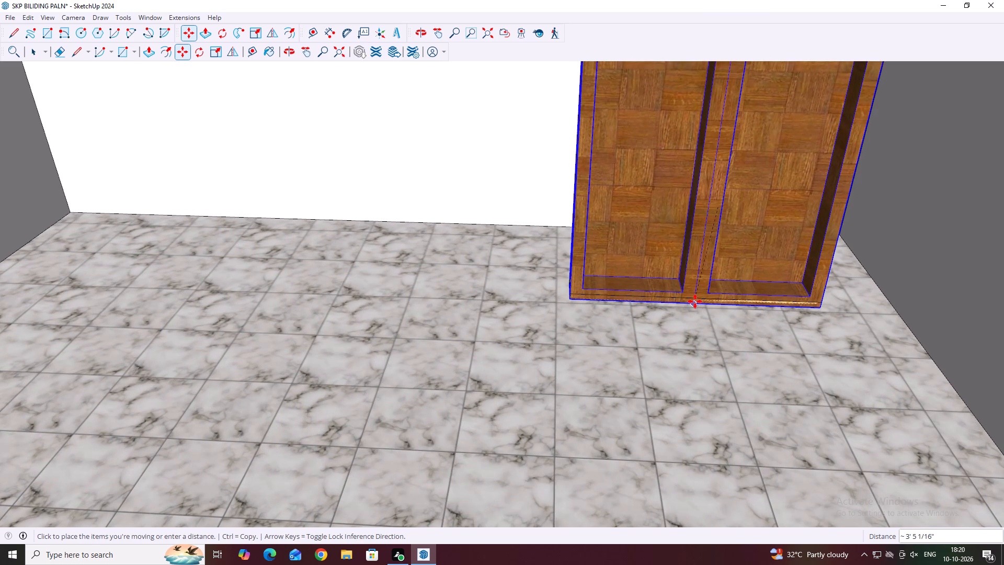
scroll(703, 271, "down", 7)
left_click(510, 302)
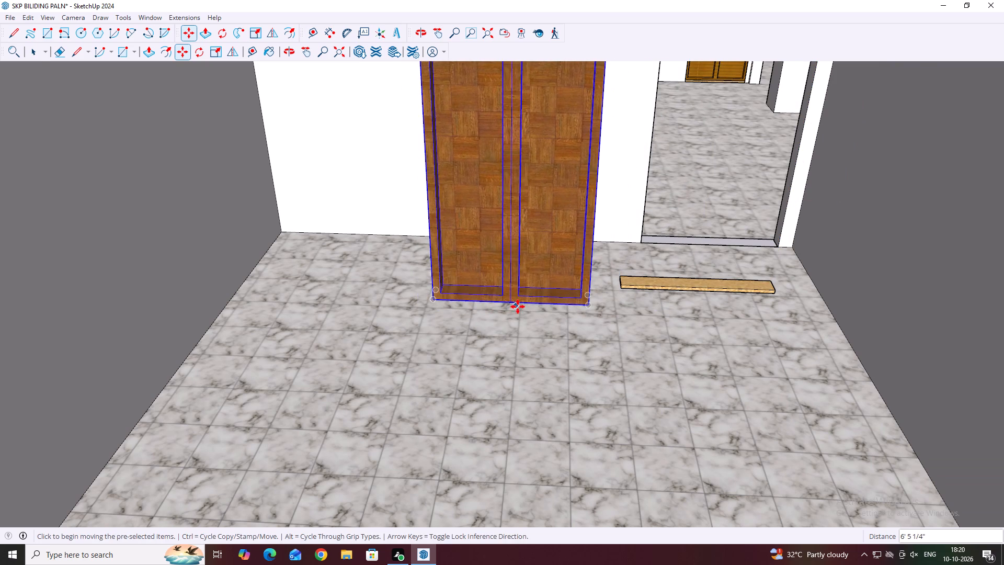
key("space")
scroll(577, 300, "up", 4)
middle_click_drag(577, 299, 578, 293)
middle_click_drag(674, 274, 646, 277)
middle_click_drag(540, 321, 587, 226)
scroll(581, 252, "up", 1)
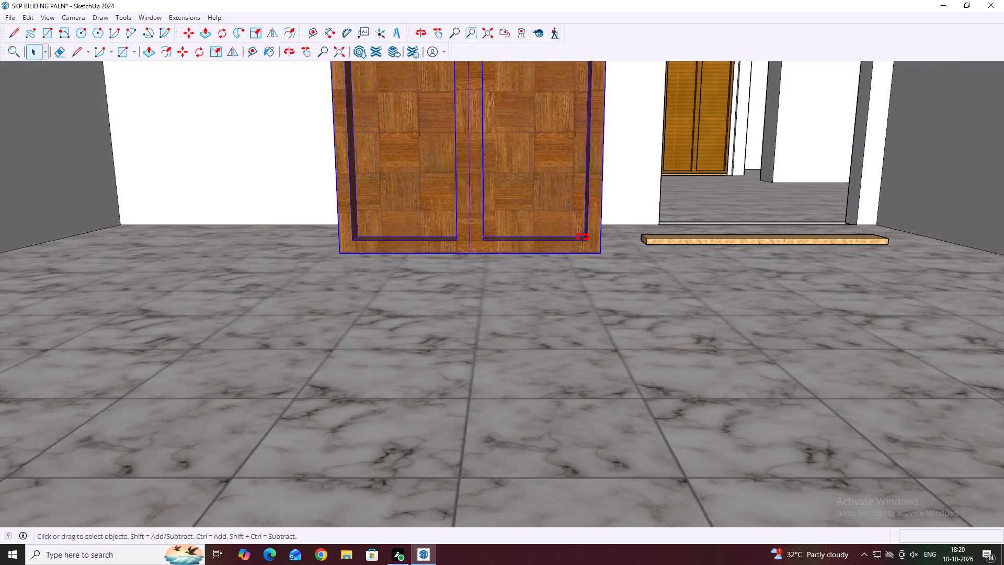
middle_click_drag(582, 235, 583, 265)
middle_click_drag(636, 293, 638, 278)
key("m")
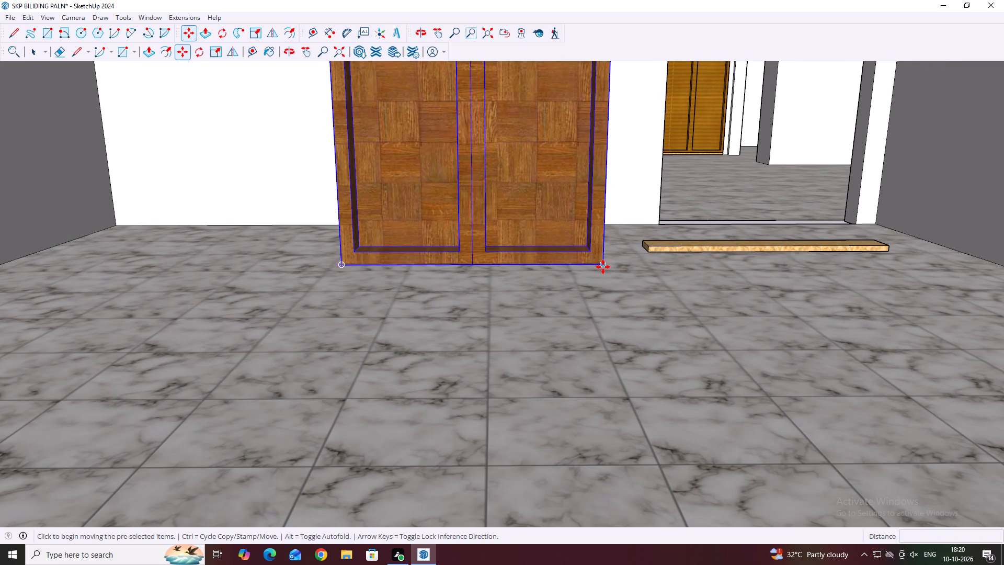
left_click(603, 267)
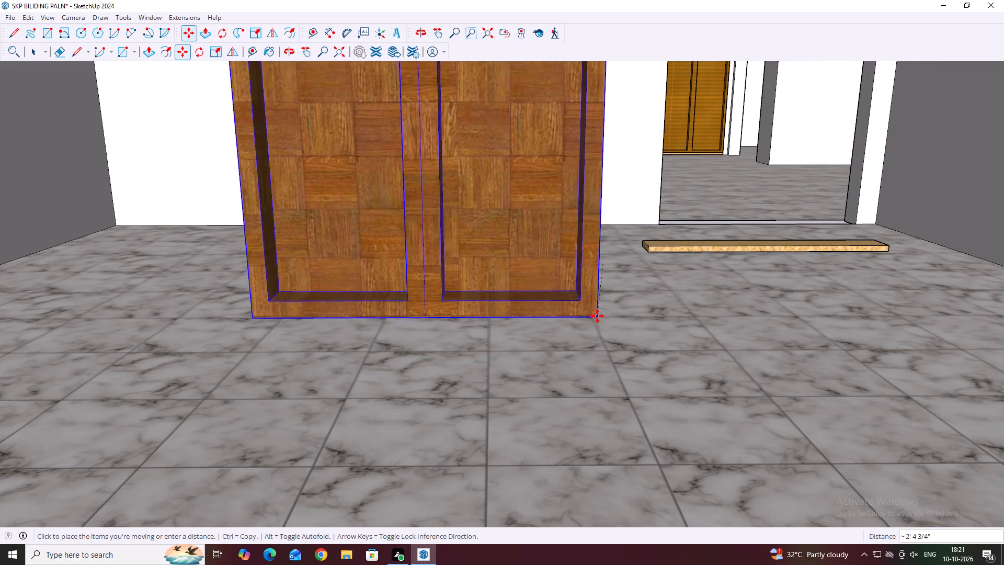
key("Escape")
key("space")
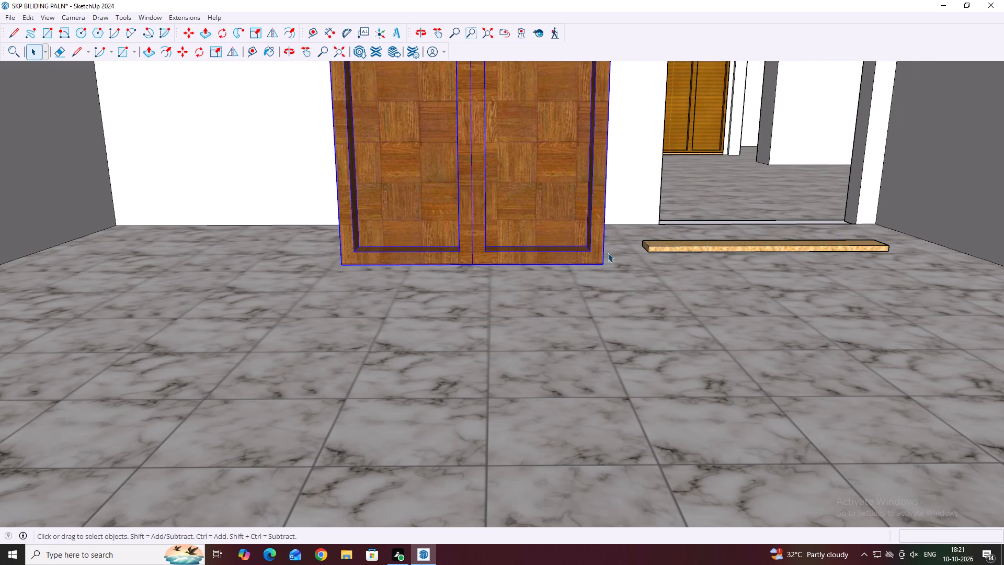
Move the door out of the house to the open area in front of the slatted gate, about 24' 3" away.
middle_click_drag(606, 258, 539, 338)
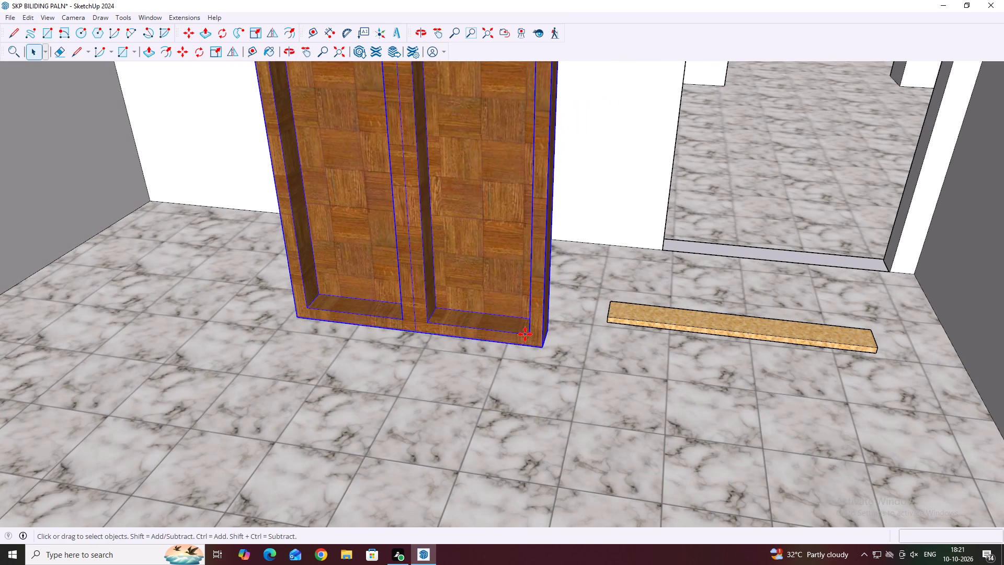
key("m")
left_click(296, 317)
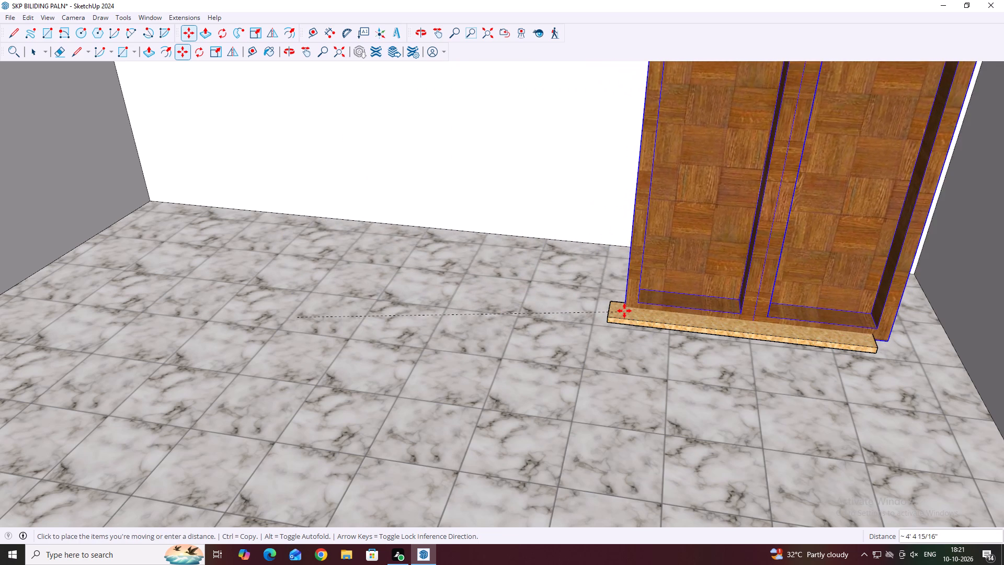
scroll(627, 295, "down", 7)
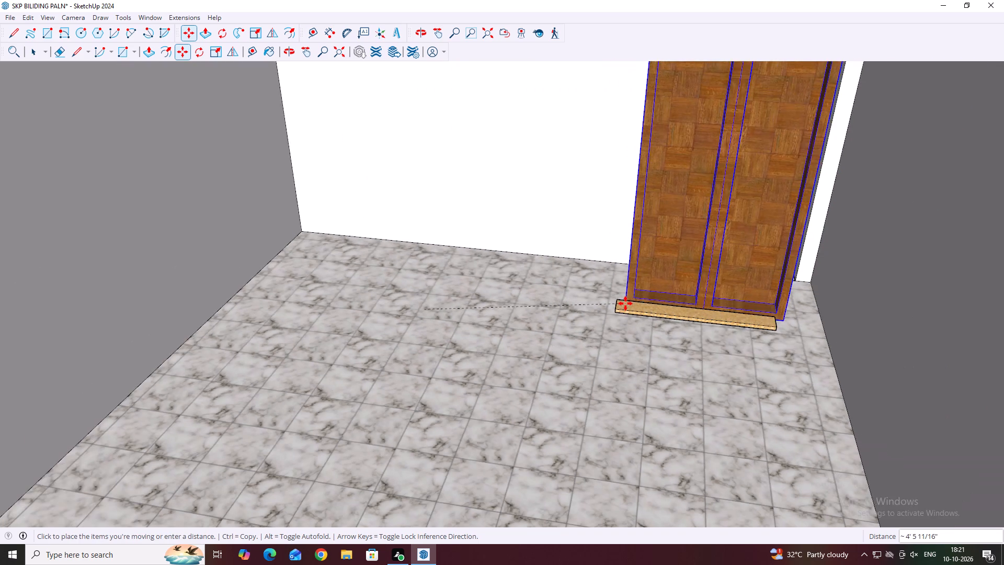
scroll(625, 303, "down", 19)
left_click_drag(599, 440, 599, 446)
key("Escape")
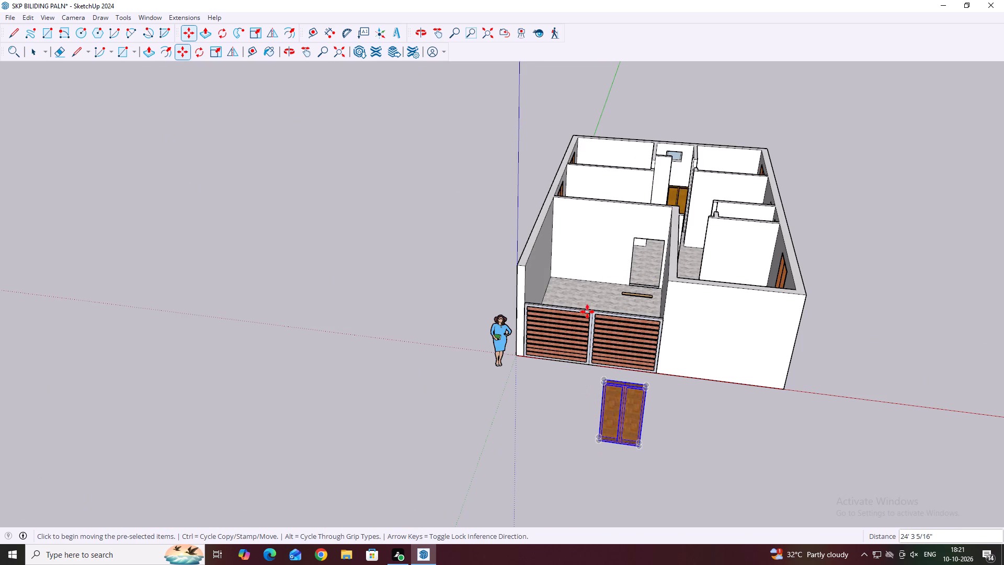
Move the threshold strip from the marble floor to the base of the double-panel door outside the gate, about 25' 3" away.
scroll(611, 287, "up", 3)
key("space")
left_click(634, 294)
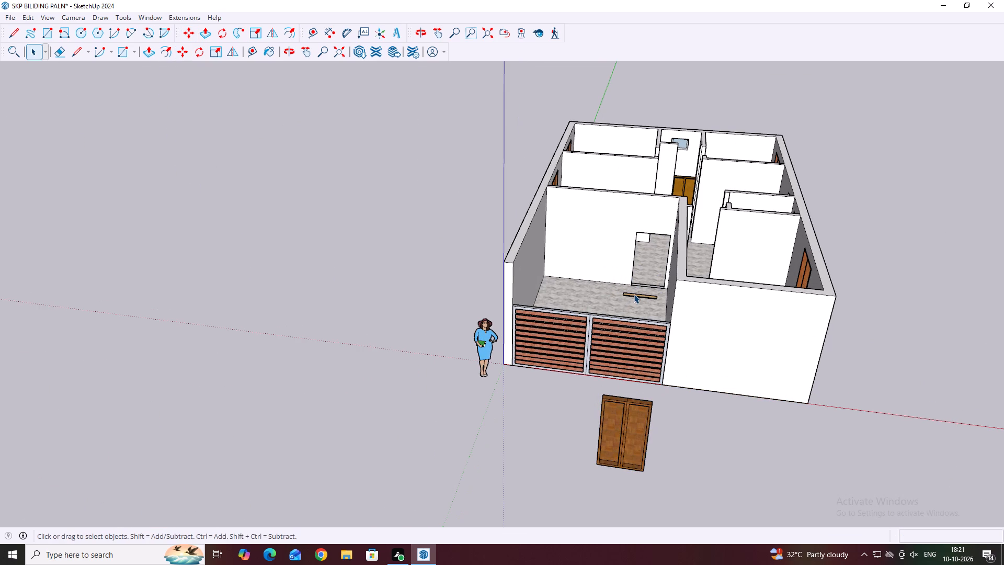
key("m")
left_click(648, 293)
scroll(648, 287, "down", 6)
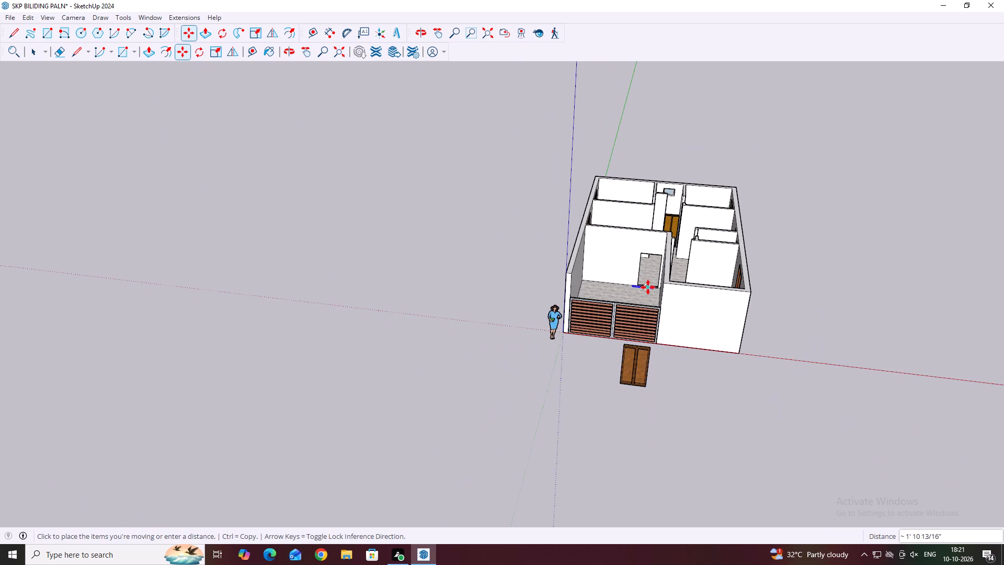
scroll(630, 411, "up", 8)
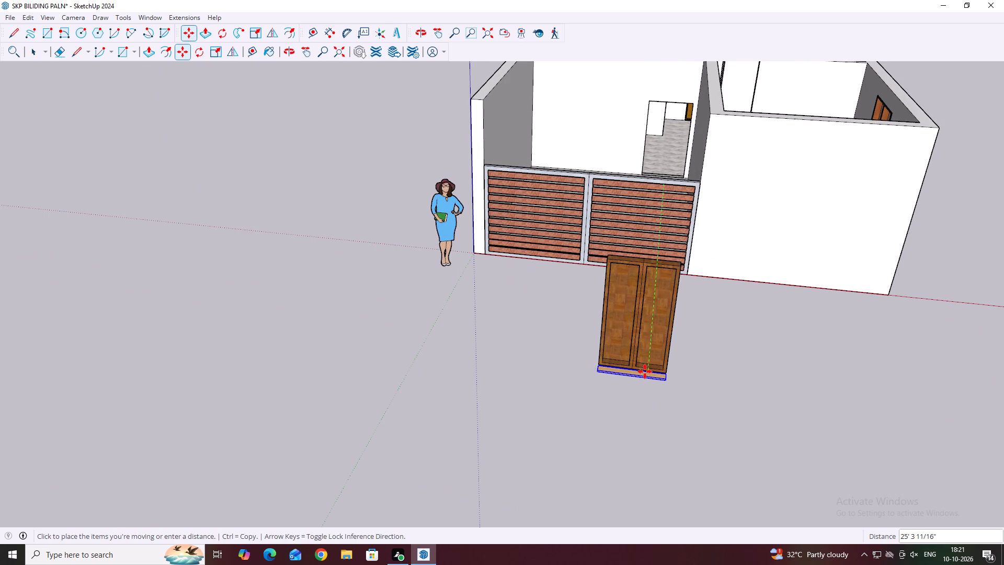
left_click(648, 374)
Move the threshold strip by its end corner sideways along the red axis about 5 1/2", past the door's lower corner.
scroll(624, 397, "up", 3)
middle_click_drag(668, 391, 693, 350)
key("space")
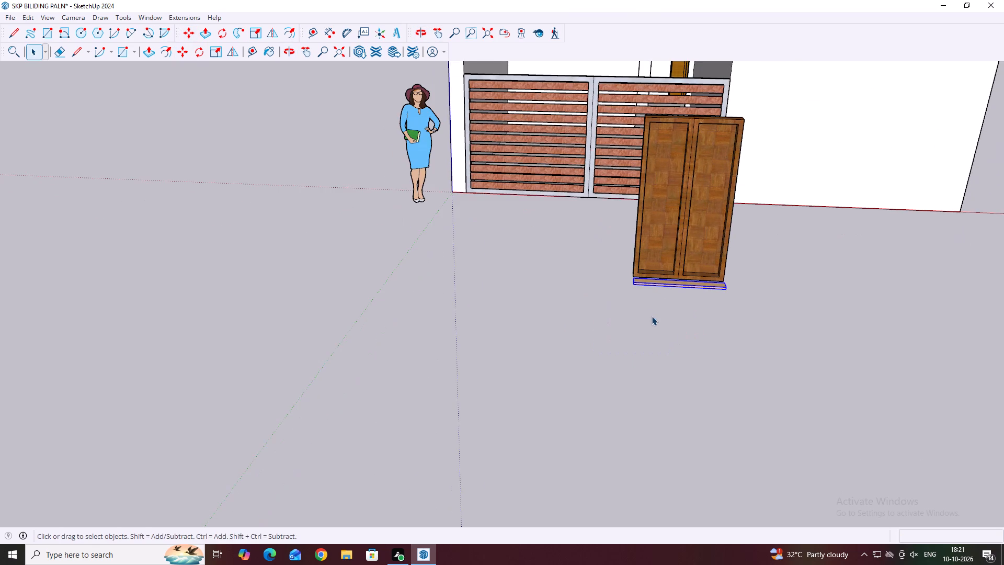
scroll(645, 308, "up", 2)
middle_click_drag(660, 316, 724, 377)
middle_click_drag(776, 428, 805, 368)
scroll(818, 360, "up", 3)
scroll(829, 302, "up", 1)
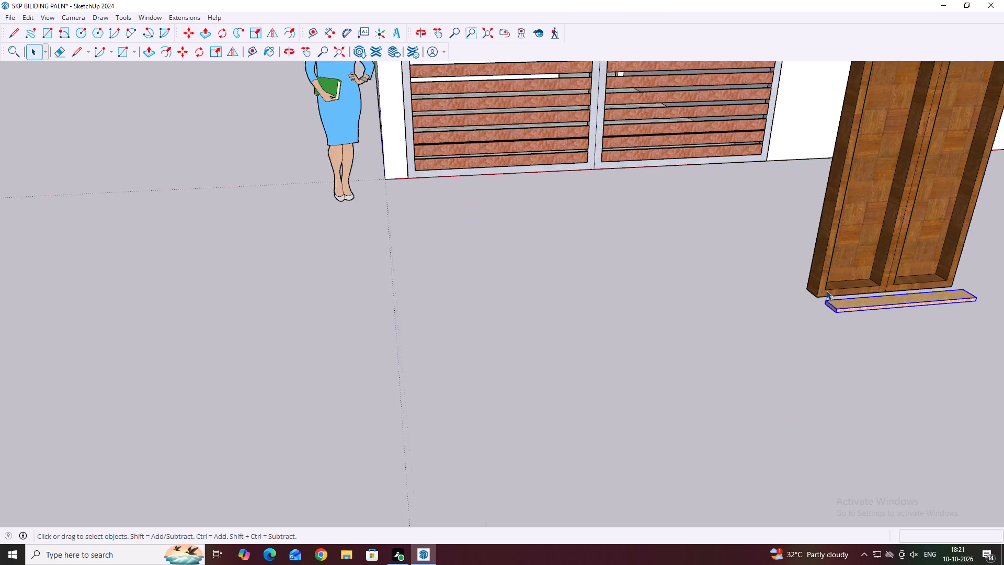
scroll(826, 290, "up", 5)
middle_click_drag(823, 343, 831, 319)
scroll(835, 309, "up", 2)
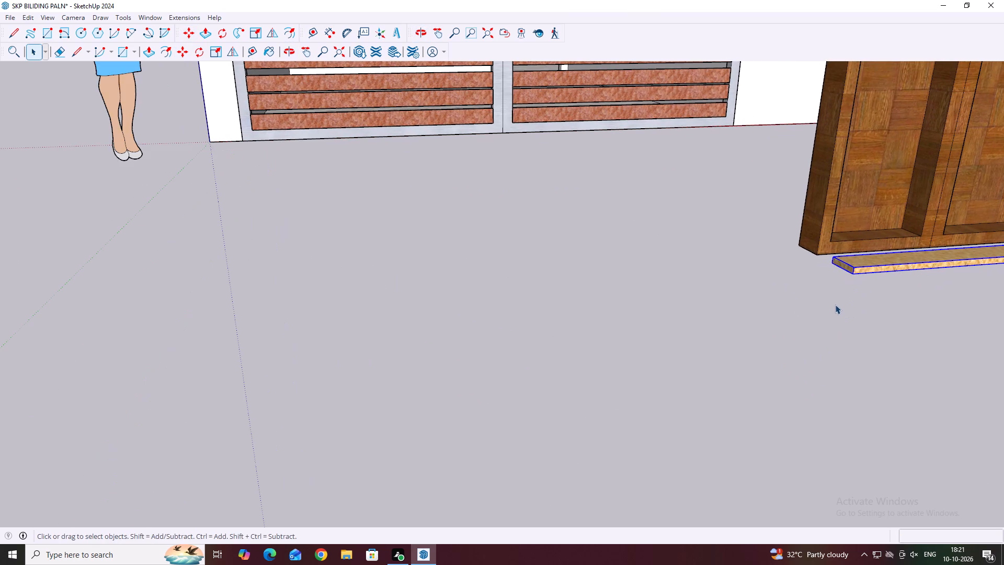
key("m")
scroll(831, 257, "up", 3)
left_click(831, 256)
scroll(817, 262, "up", 3)
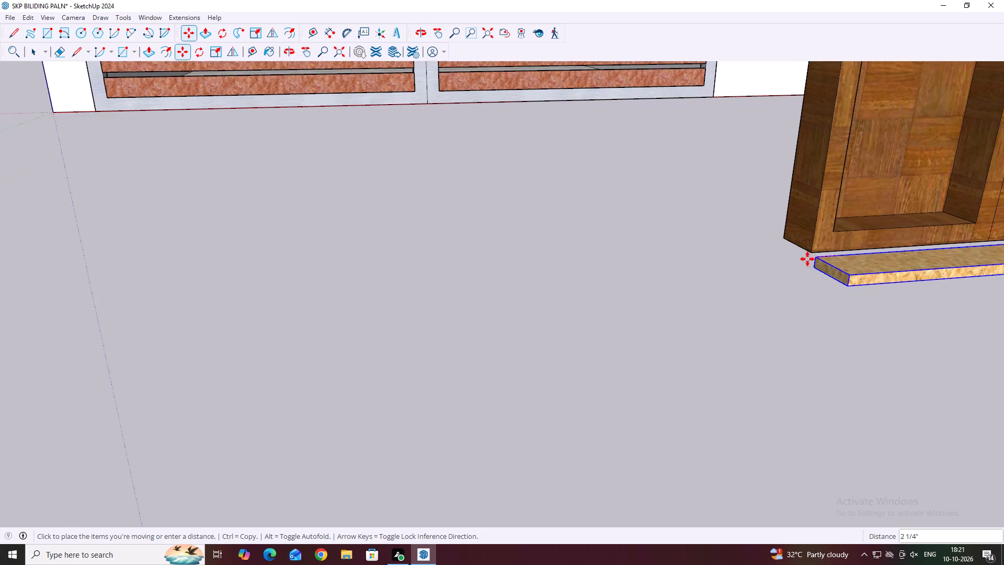
scroll(793, 253, "up", 6)
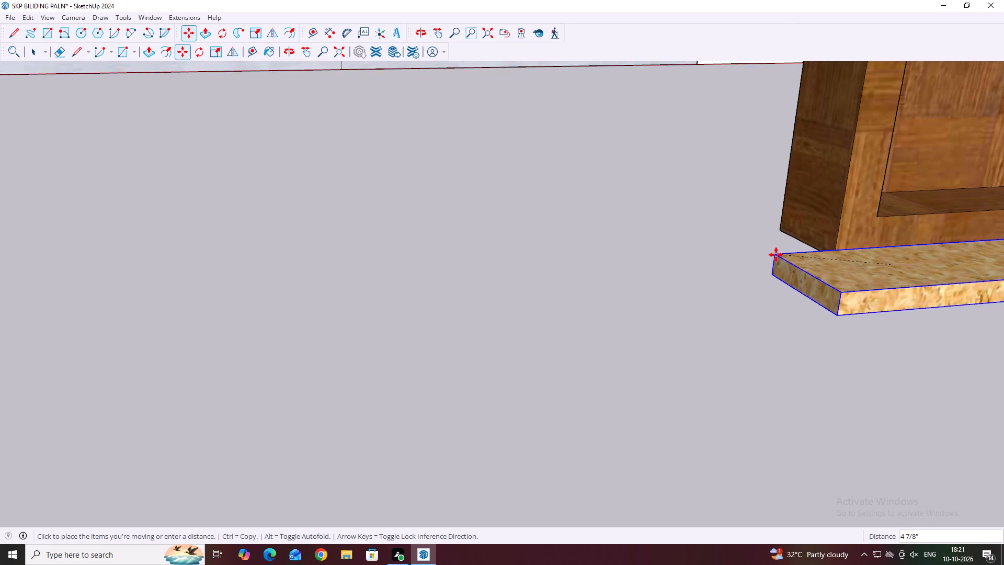
scroll(776, 258, "up", 2)
key("Left")
scroll(755, 274, "up", 1)
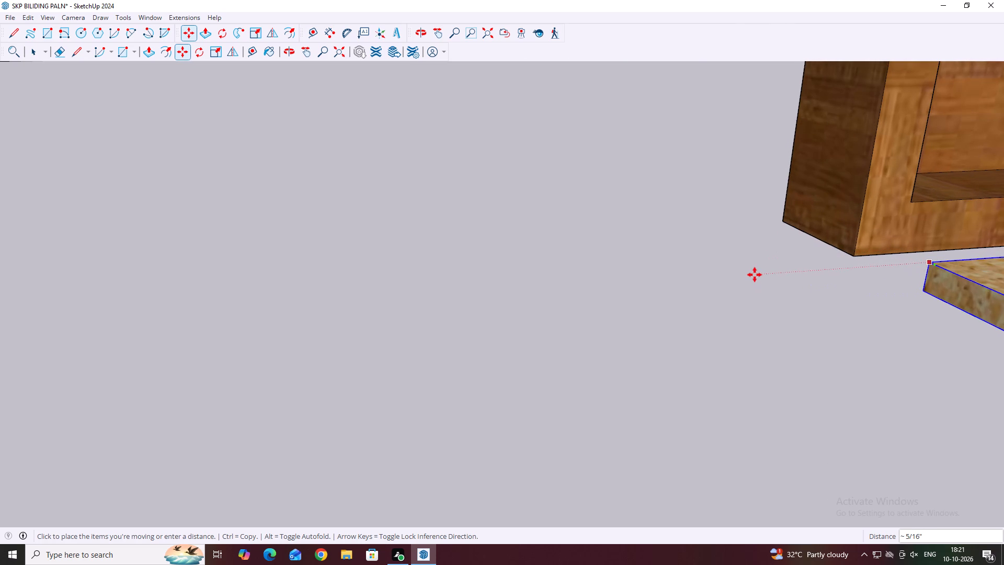
key("Left")
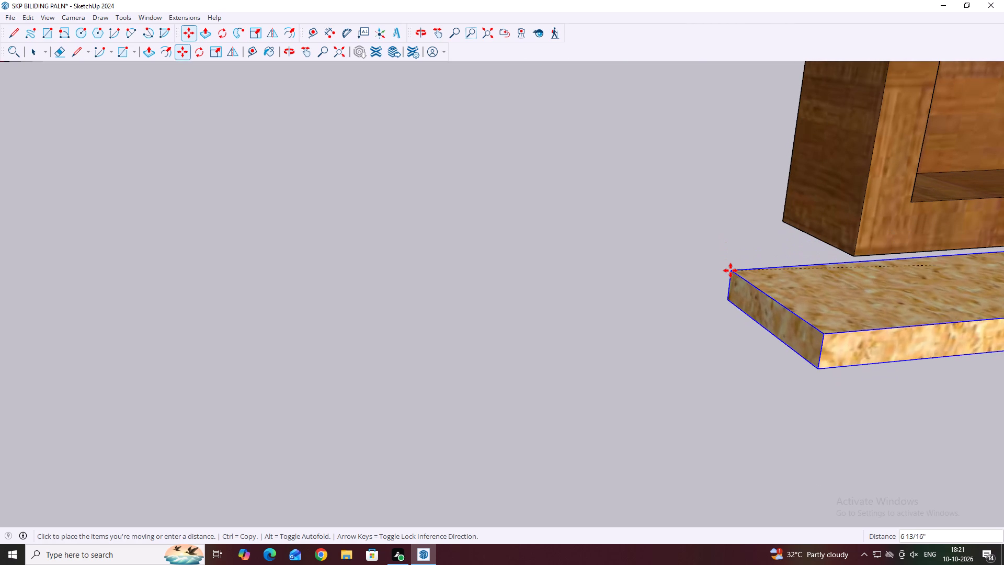
key("Right")
scroll(732, 275, "up", 5)
left_click(721, 229)
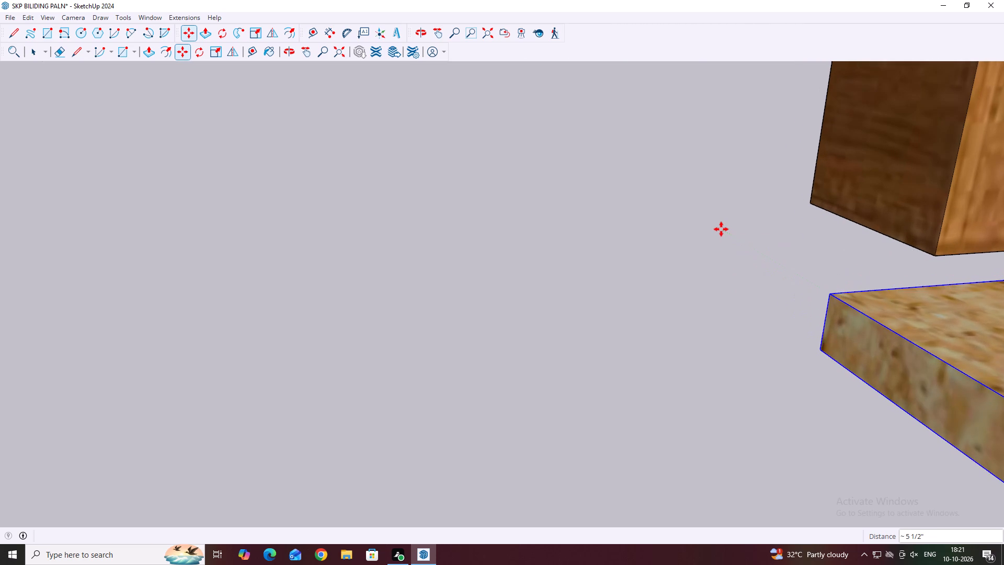
Move the threshold strip a short distance away from the door's lower edge, leaving a clear gap between them.
scroll(700, 236, "down", 6)
middle_click_drag(978, 332, 772, 228)
scroll(758, 240, "down", 4)
middle_click_drag(740, 207, 759, 267)
scroll(741, 222, "down", 1)
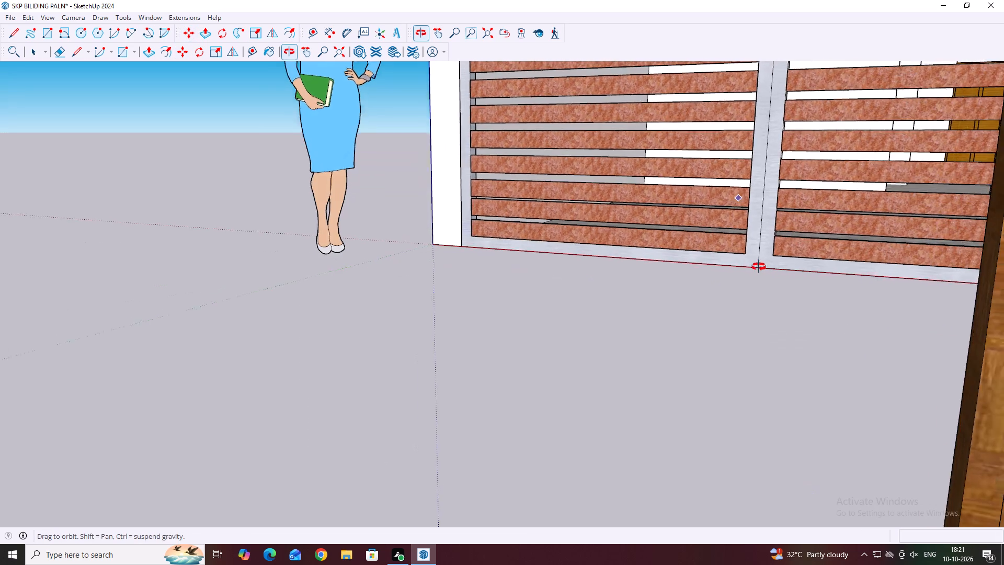
middle_click_drag(759, 267, 760, 267)
scroll(760, 254, "down", 11)
middle_click_drag(819, 365, 857, 410)
scroll(868, 411, "down", 1)
scroll(740, 256, "down", 7)
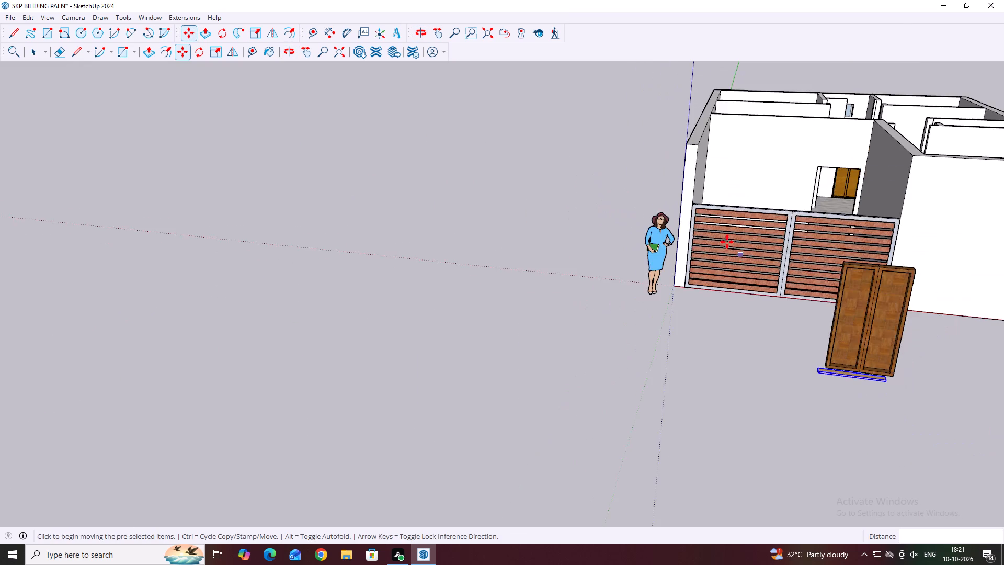
scroll(727, 242, "down", 2)
scroll(774, 316, "up", 16)
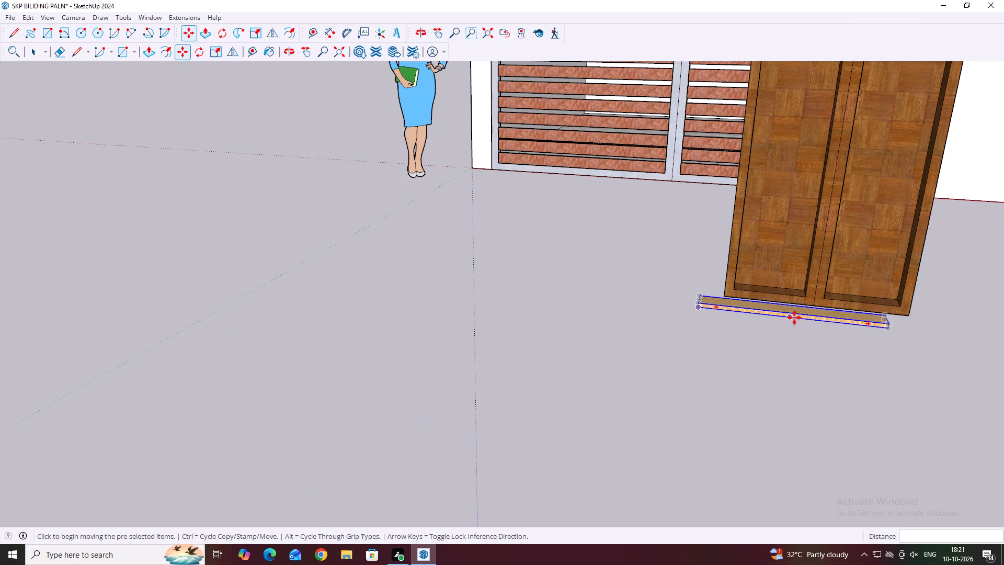
left_click(794, 318)
left_click(793, 334)
scroll(795, 334, "up", 2)
middle_click_drag(795, 334, 852, 311)
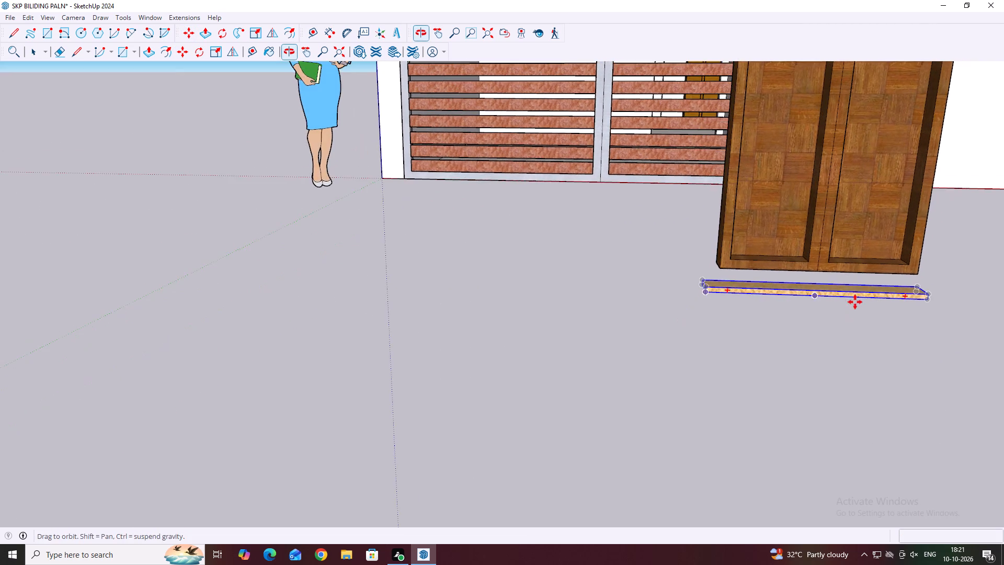
middle_click_drag(783, 281, 862, 295)
scroll(836, 272, "up", 8)
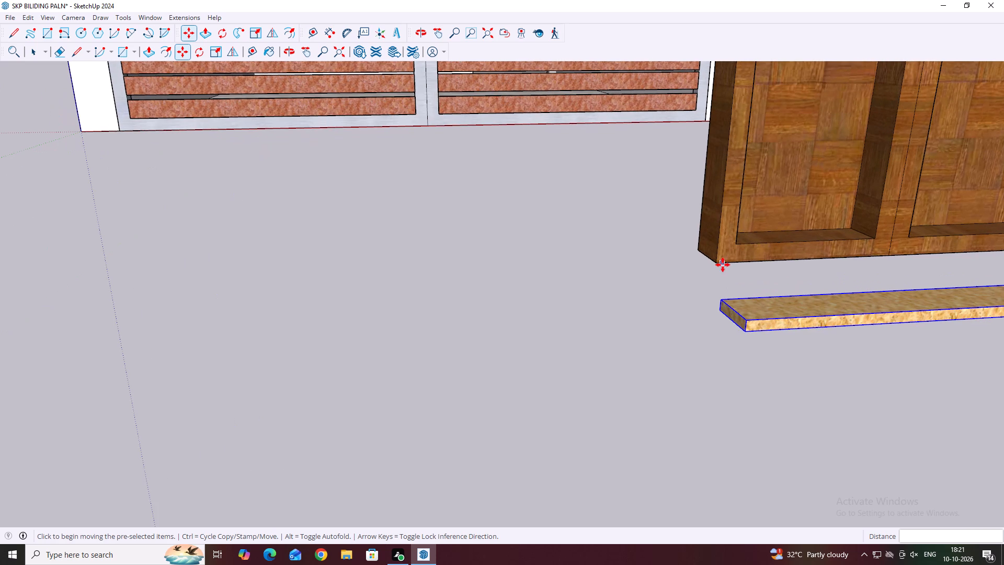
left_click(717, 263)
left_click(718, 268)
key("space")
left_click(703, 351)
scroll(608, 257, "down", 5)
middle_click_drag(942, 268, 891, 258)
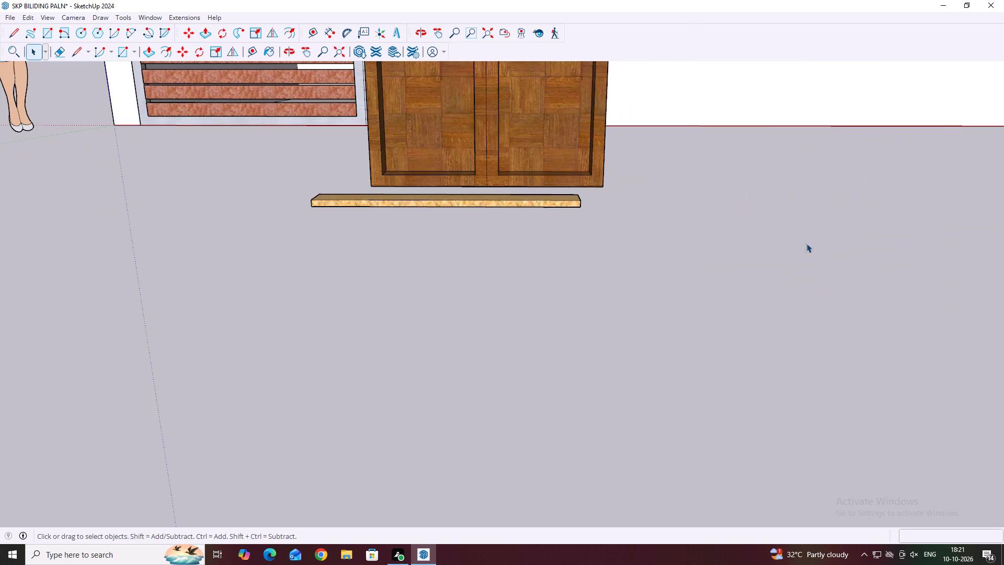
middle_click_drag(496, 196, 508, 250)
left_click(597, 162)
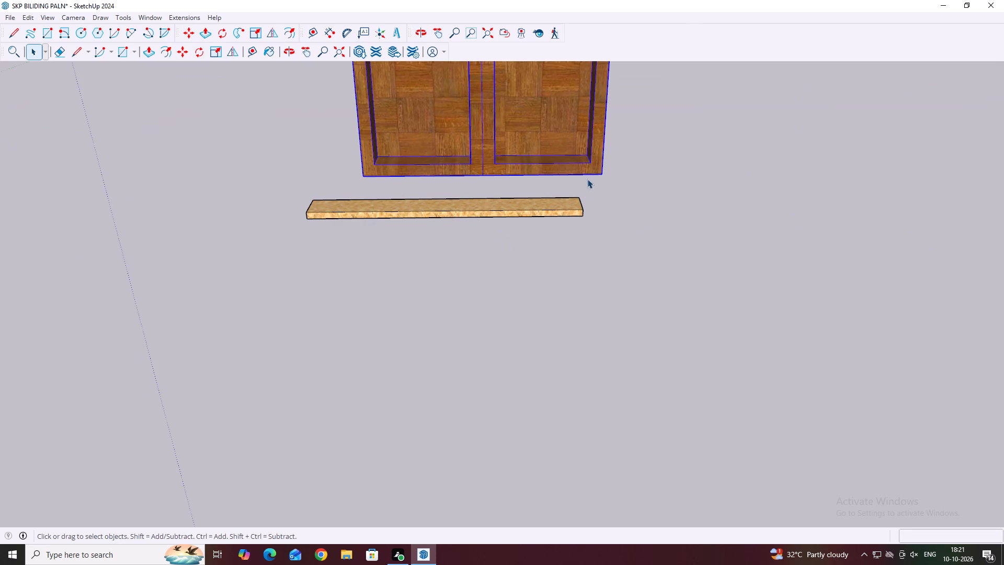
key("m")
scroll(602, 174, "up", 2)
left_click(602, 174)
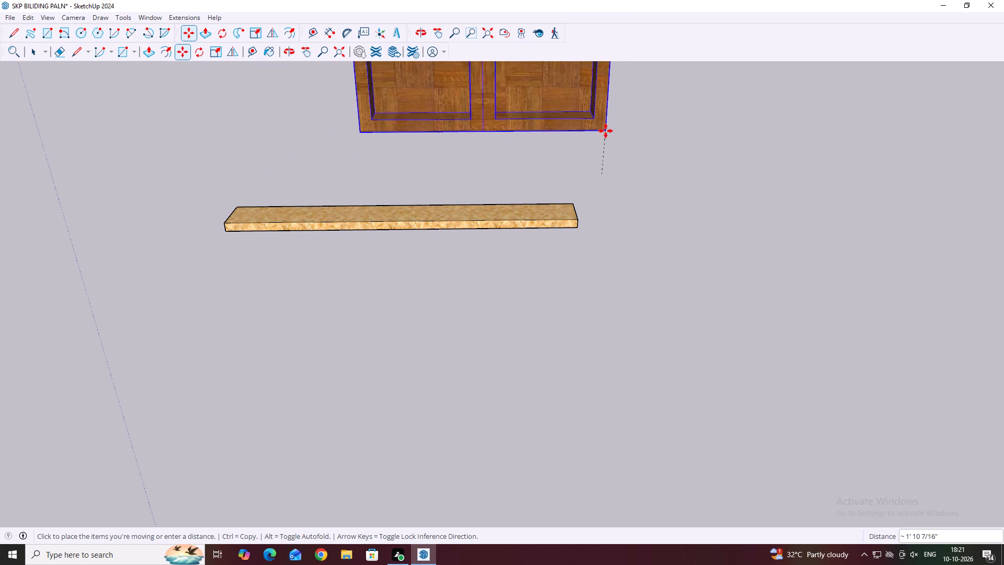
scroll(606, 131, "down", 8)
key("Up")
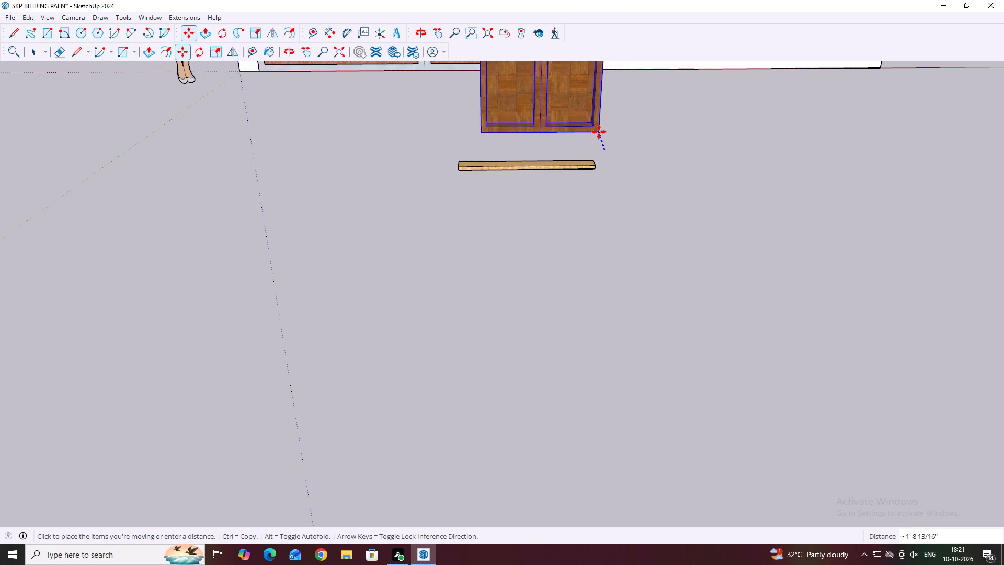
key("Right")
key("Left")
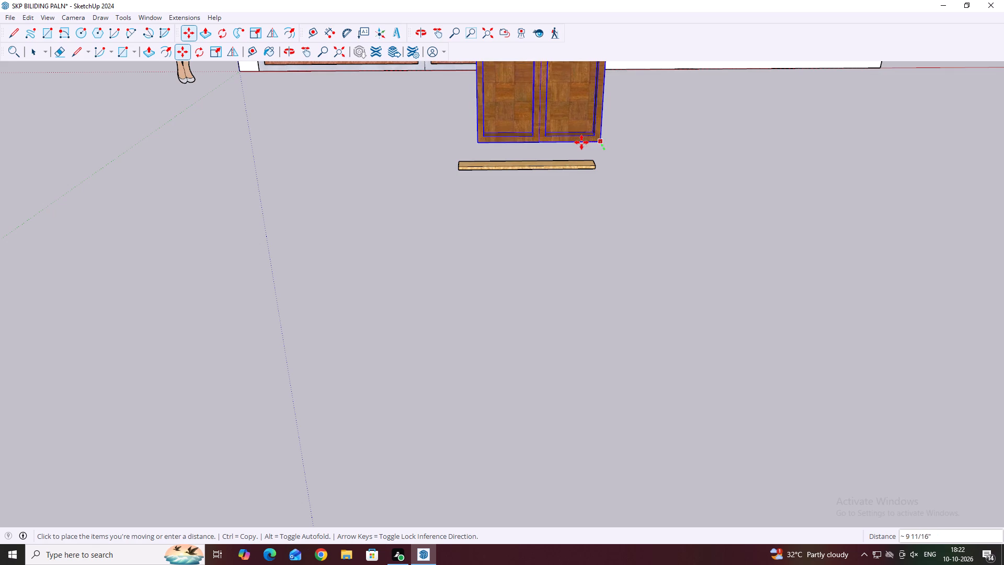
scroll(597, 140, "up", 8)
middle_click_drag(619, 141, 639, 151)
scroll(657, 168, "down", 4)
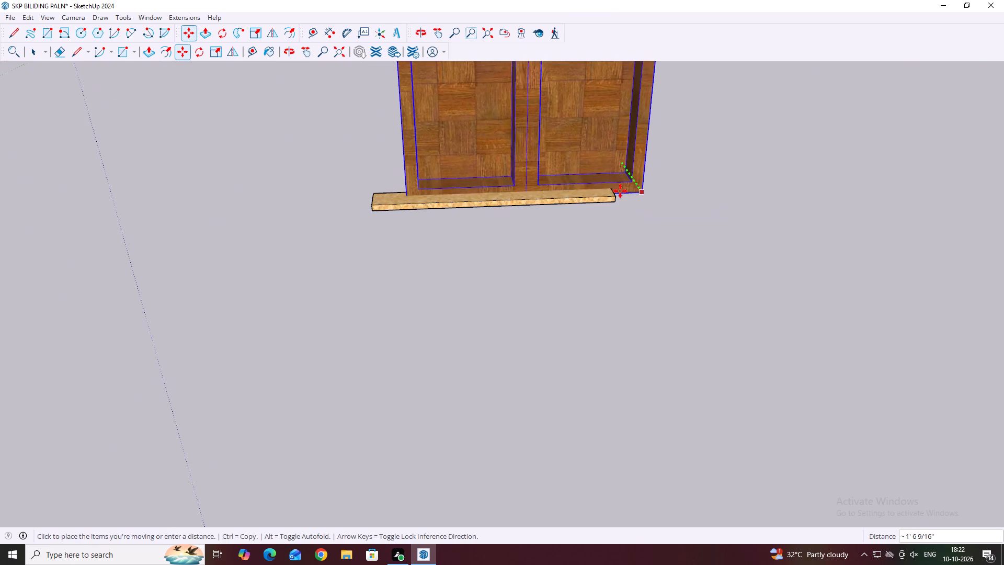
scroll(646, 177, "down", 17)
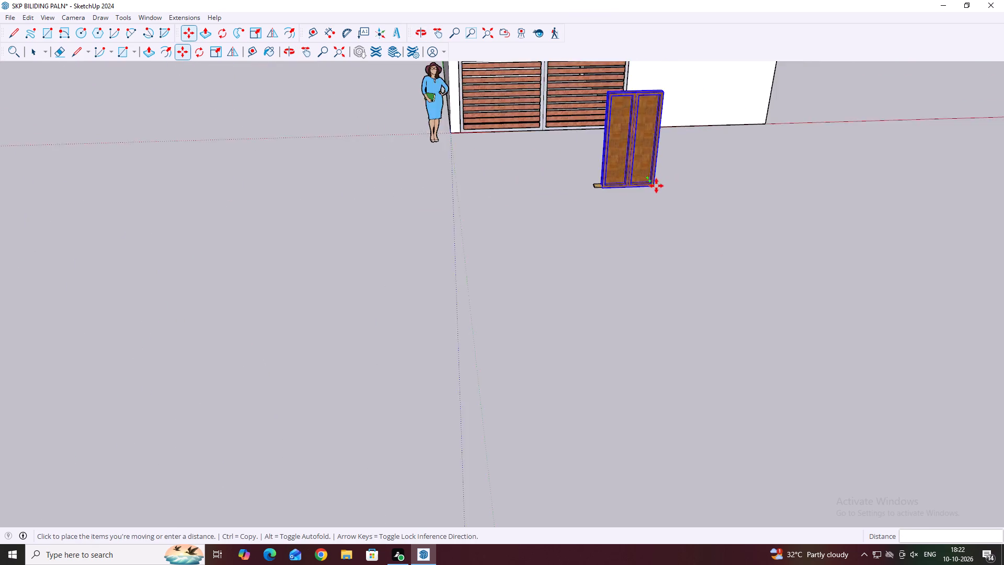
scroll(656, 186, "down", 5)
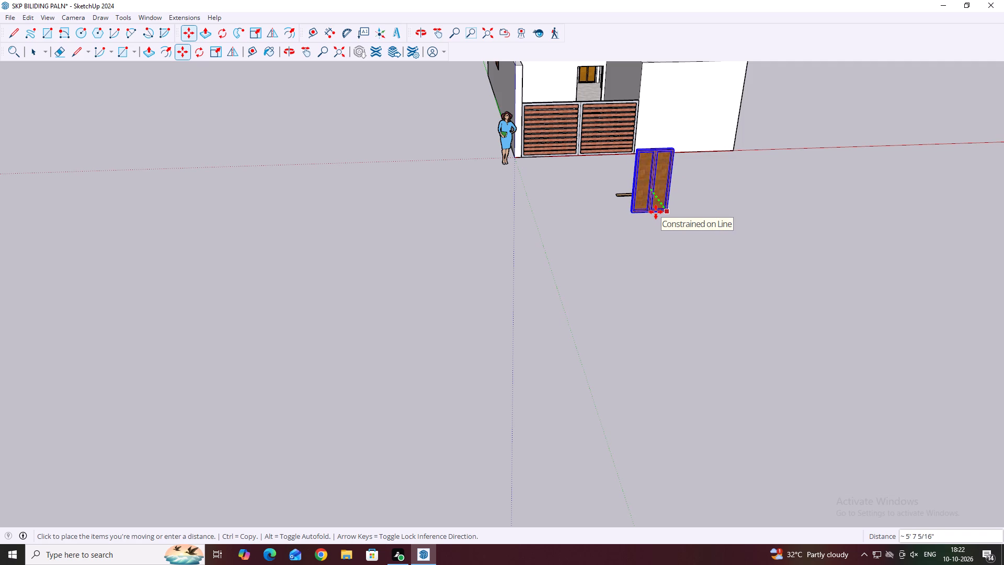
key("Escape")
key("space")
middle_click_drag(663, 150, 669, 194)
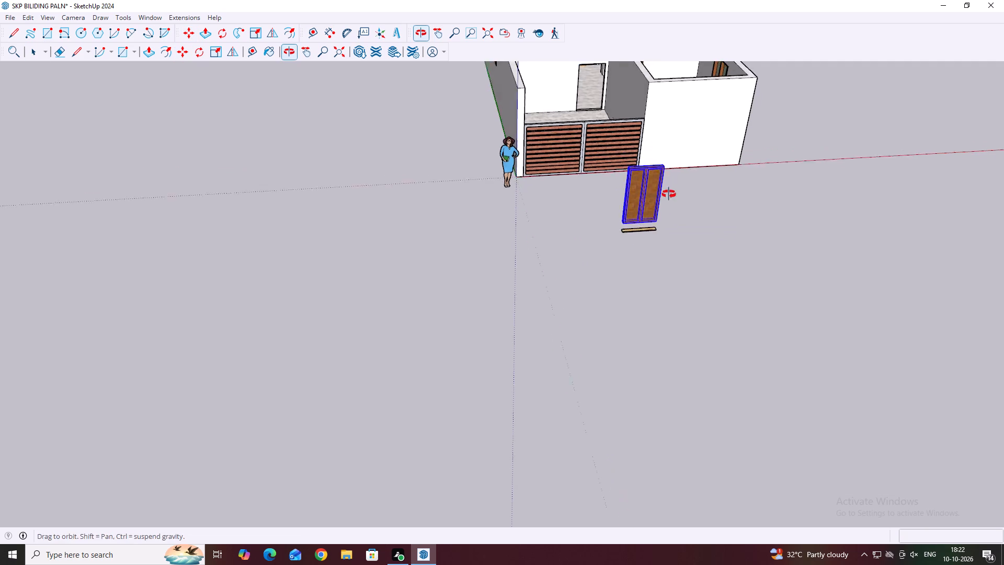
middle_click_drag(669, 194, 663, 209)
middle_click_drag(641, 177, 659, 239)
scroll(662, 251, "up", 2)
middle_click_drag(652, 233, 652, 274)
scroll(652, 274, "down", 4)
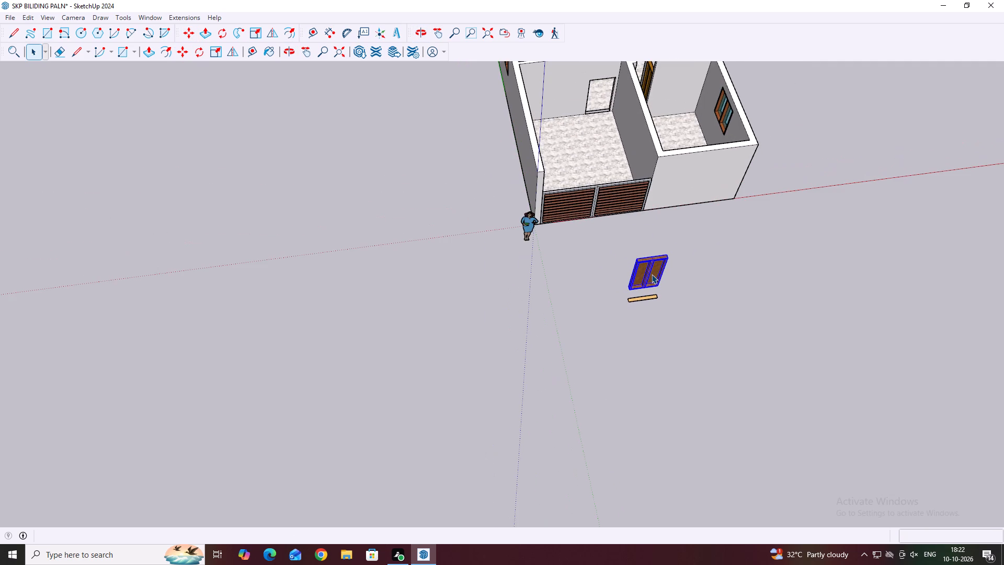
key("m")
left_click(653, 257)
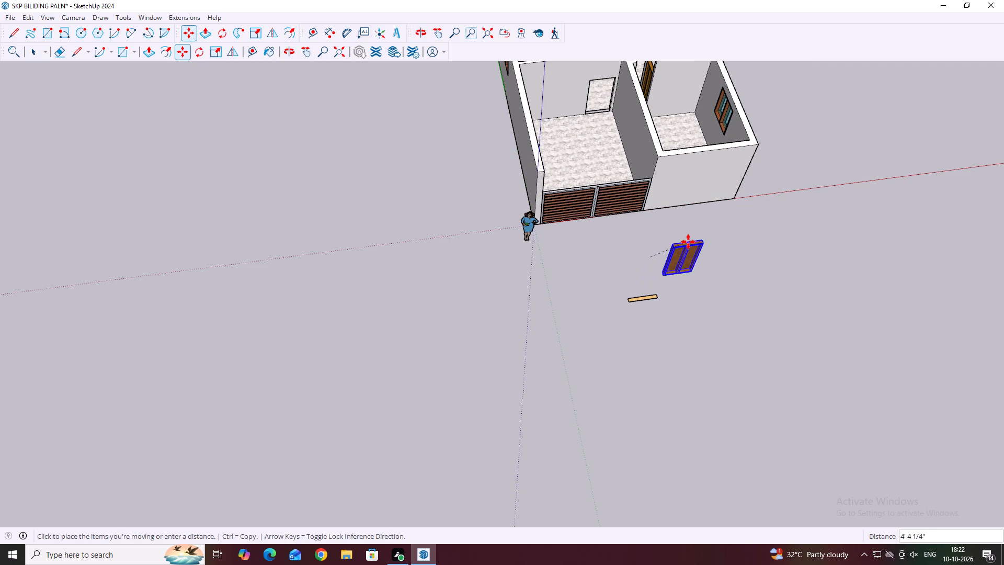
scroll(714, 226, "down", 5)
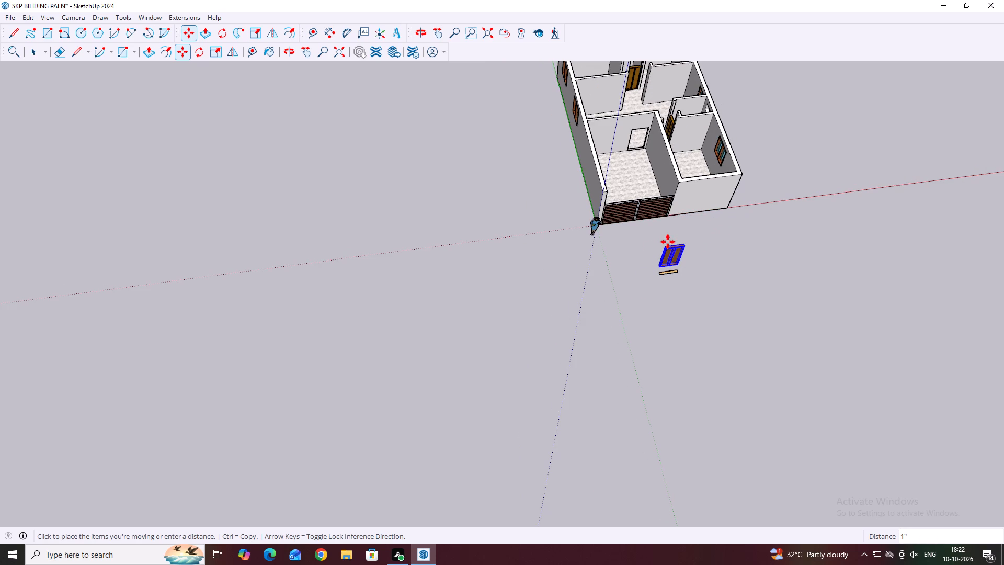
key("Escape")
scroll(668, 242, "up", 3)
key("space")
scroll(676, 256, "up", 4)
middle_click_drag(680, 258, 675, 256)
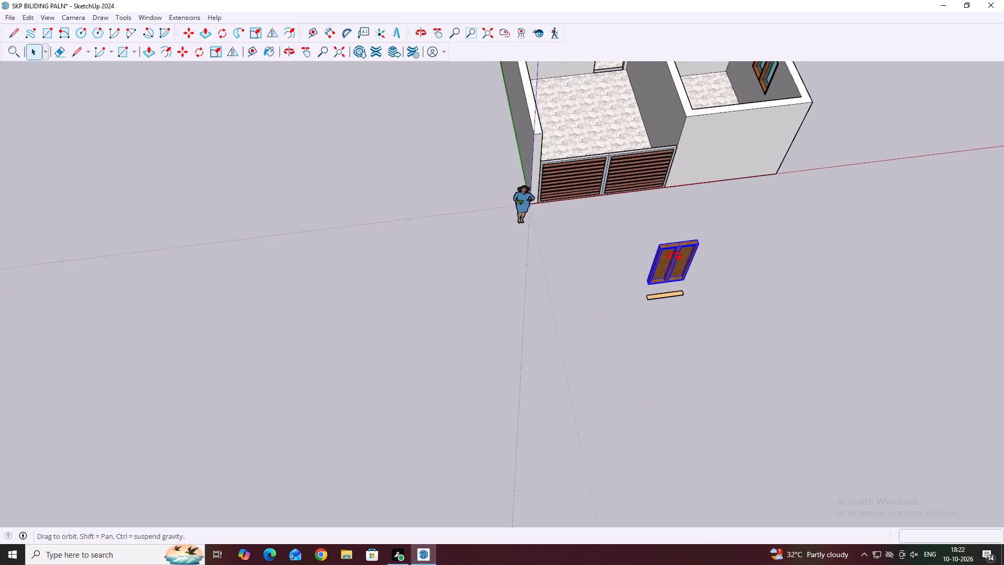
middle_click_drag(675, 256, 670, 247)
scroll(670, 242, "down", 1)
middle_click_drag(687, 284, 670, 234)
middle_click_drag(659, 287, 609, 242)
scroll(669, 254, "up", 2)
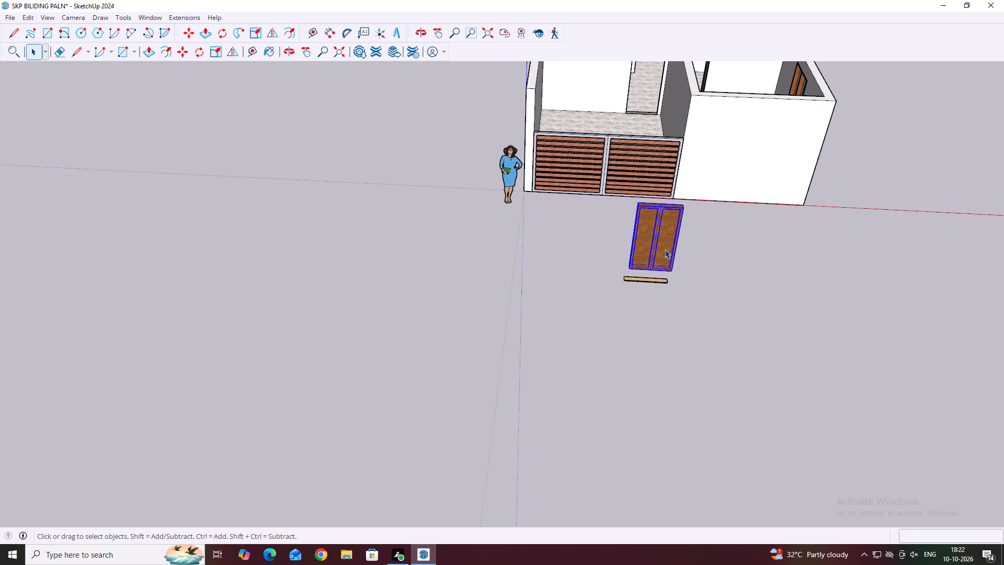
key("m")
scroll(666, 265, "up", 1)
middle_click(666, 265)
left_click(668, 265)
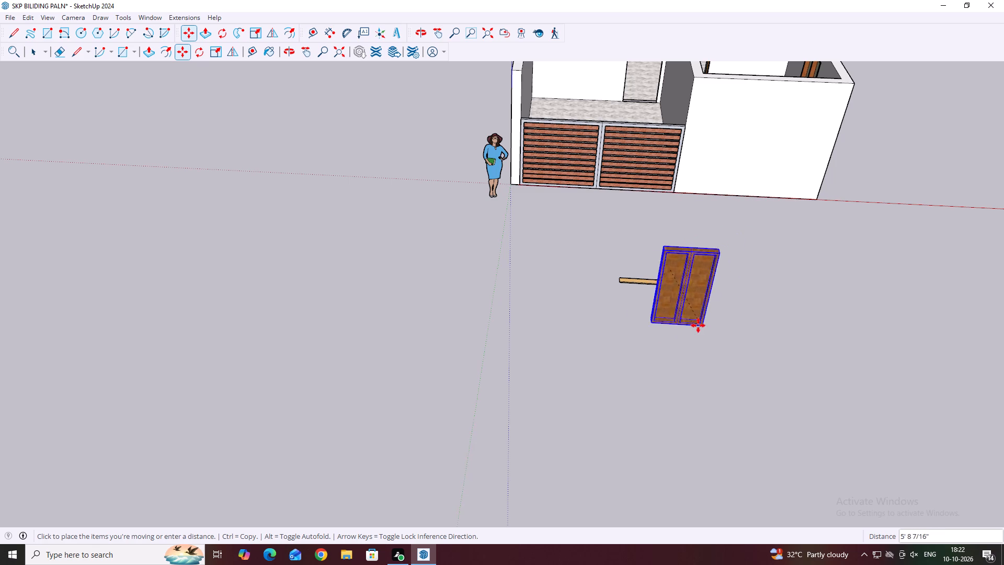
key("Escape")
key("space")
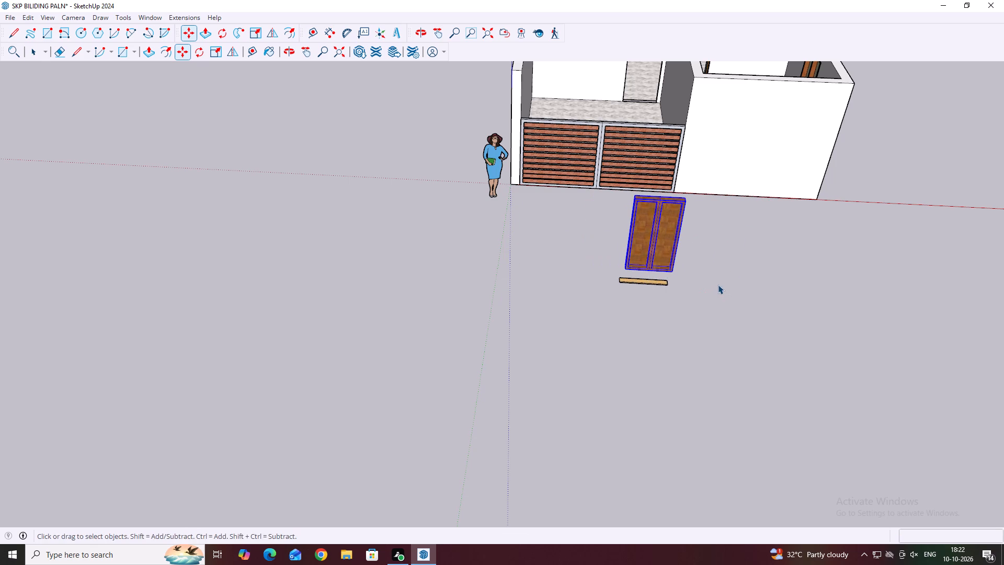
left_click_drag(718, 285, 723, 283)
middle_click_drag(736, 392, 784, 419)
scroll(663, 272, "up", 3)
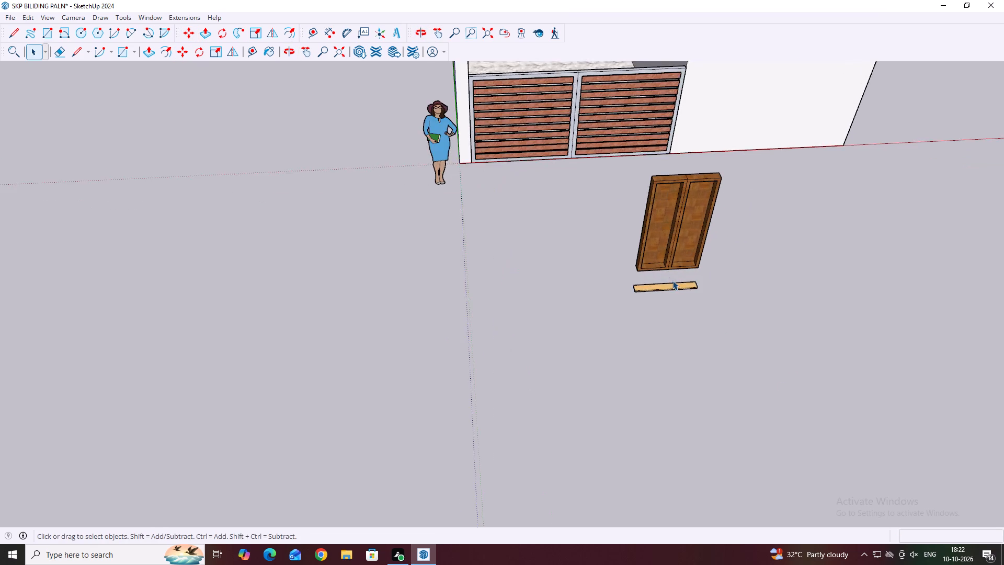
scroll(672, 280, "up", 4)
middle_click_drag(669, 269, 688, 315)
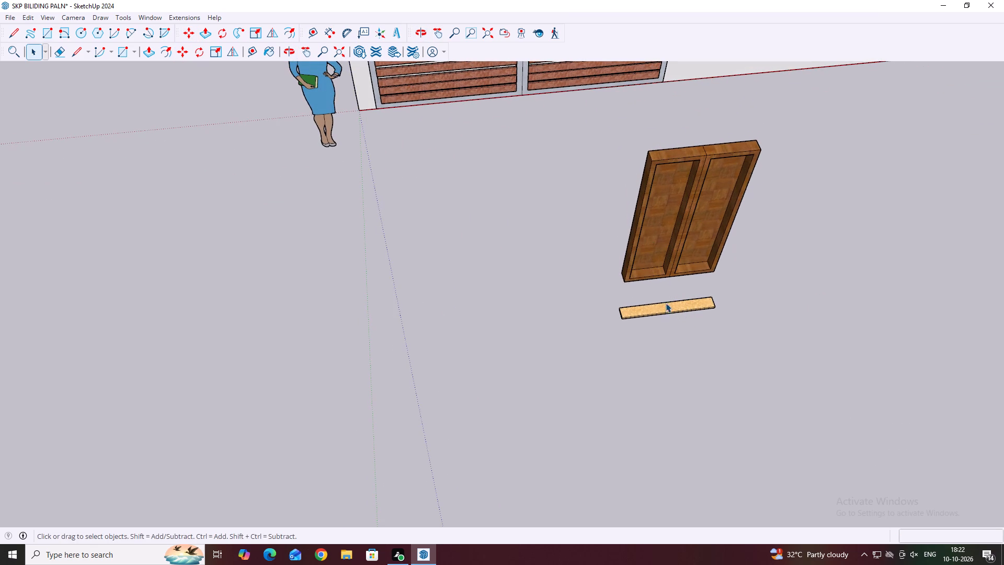
Move the threshold strip by its lower end corner about 1' 7 3/8" onto the double-panel door's matching bottom corner.
left_click(668, 307)
scroll(633, 333, "up", 1)
middle_click_drag(633, 333, 738, 306)
middle_click_drag(538, 270, 685, 234)
middle_click_drag(587, 240, 629, 209)
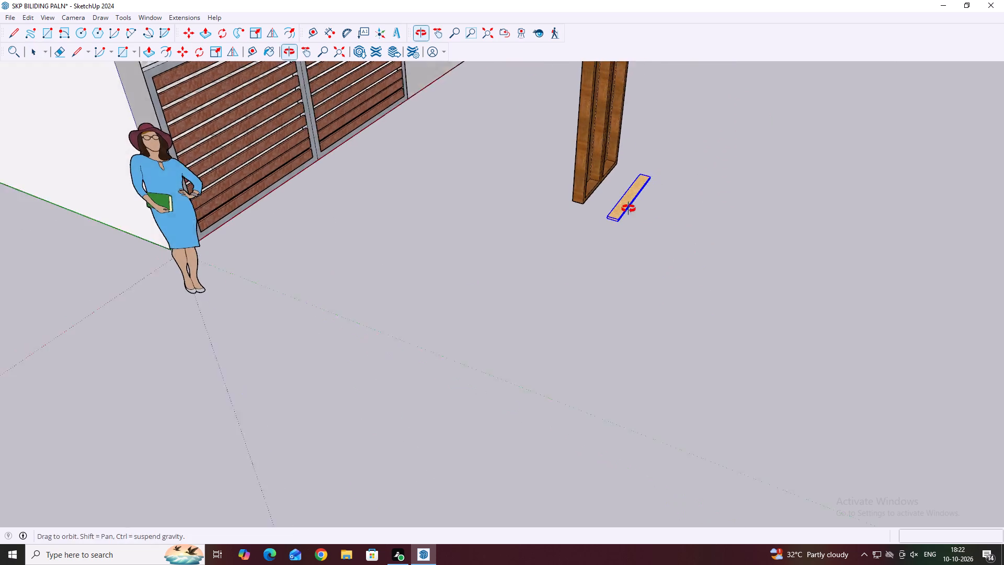
middle_click_drag(629, 209, 641, 186)
scroll(598, 211, "up", 2)
middle_click(598, 211)
middle_click_drag(587, 250, 651, 207)
scroll(626, 192, "up", 8)
middle_click_drag(640, 173, 659, 160)
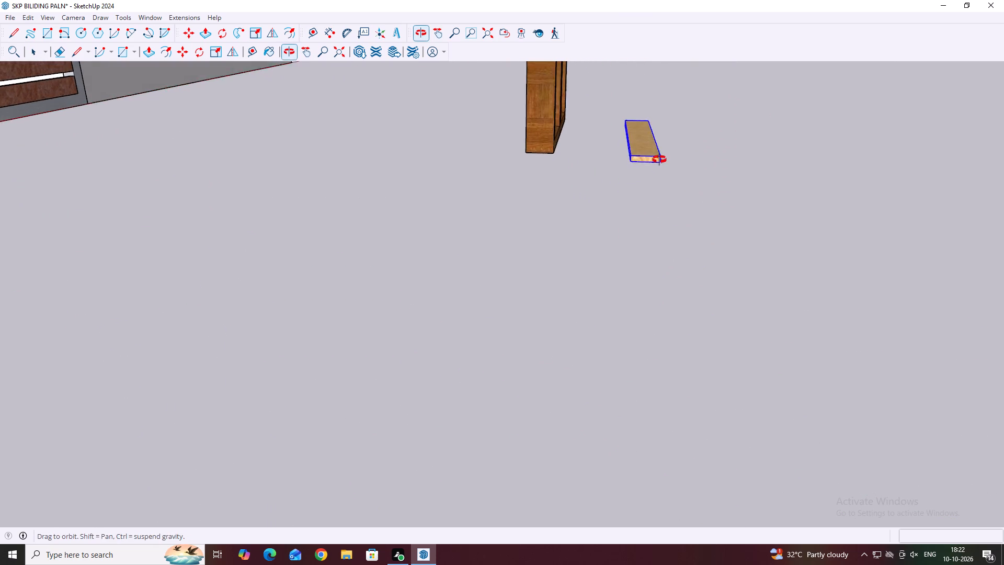
middle_click_drag(659, 160, 667, 150)
key("m")
scroll(653, 151, "up", 5)
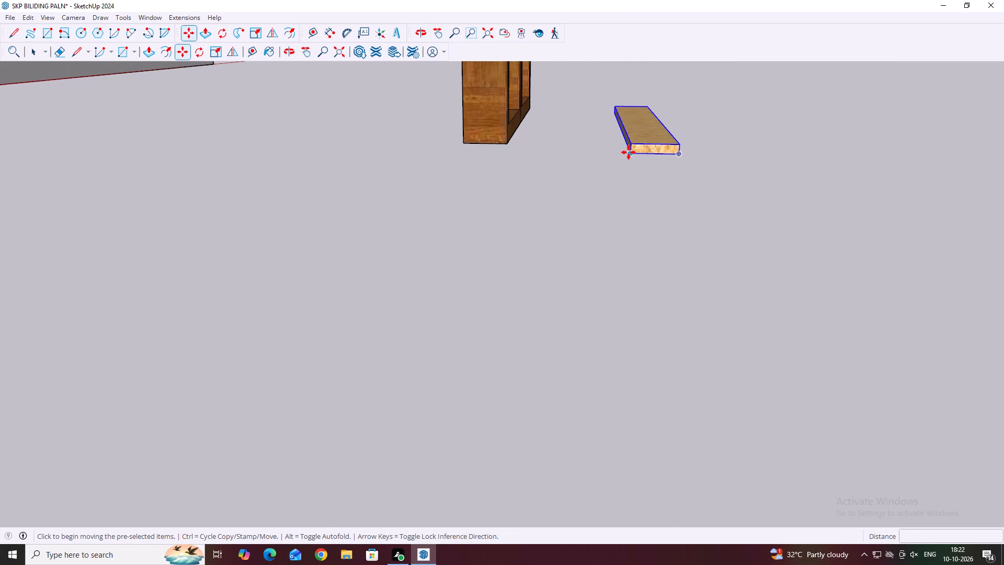
left_click(631, 153)
scroll(475, 193, "up", 5)
scroll(417, 100, "up", 3)
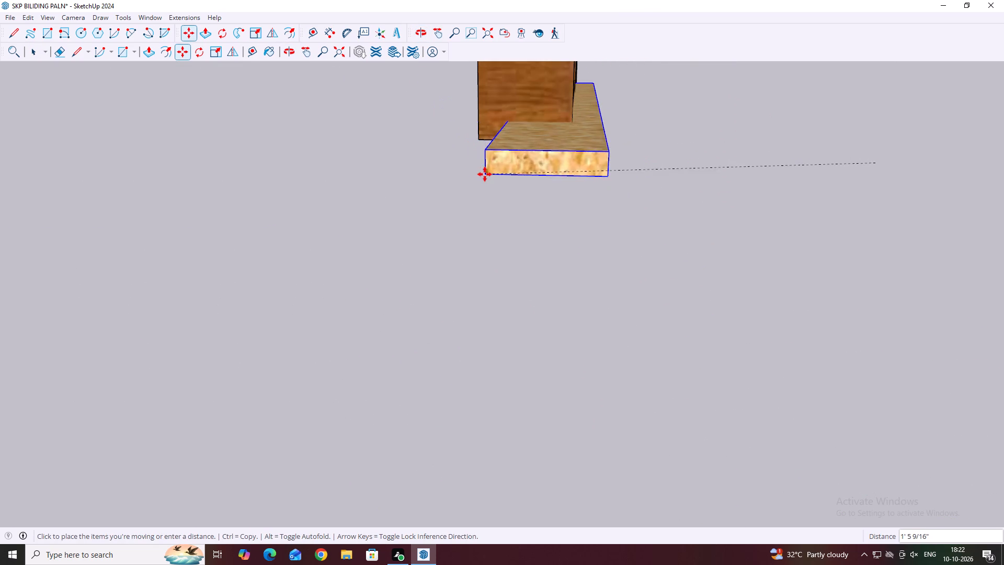
scroll(485, 174, "up", 3)
left_click(479, 137)
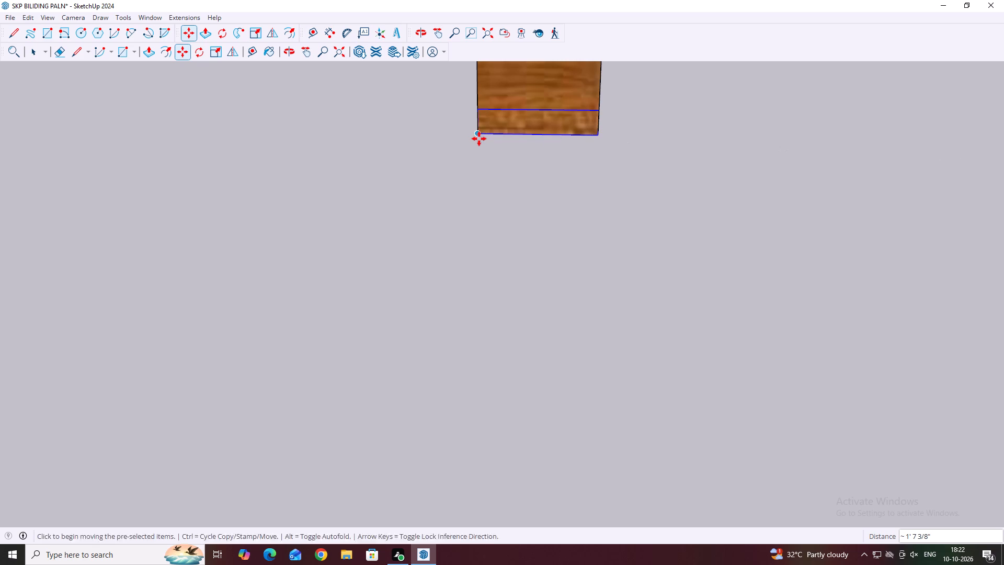
Lower the threshold strip by its own thickness so its top face sits flush under the door's bottom edge.
middle_click_drag(494, 150, 626, 180)
scroll(628, 175, "up", 3)
middle_click(681, 194)
key("space")
left_click(667, 155)
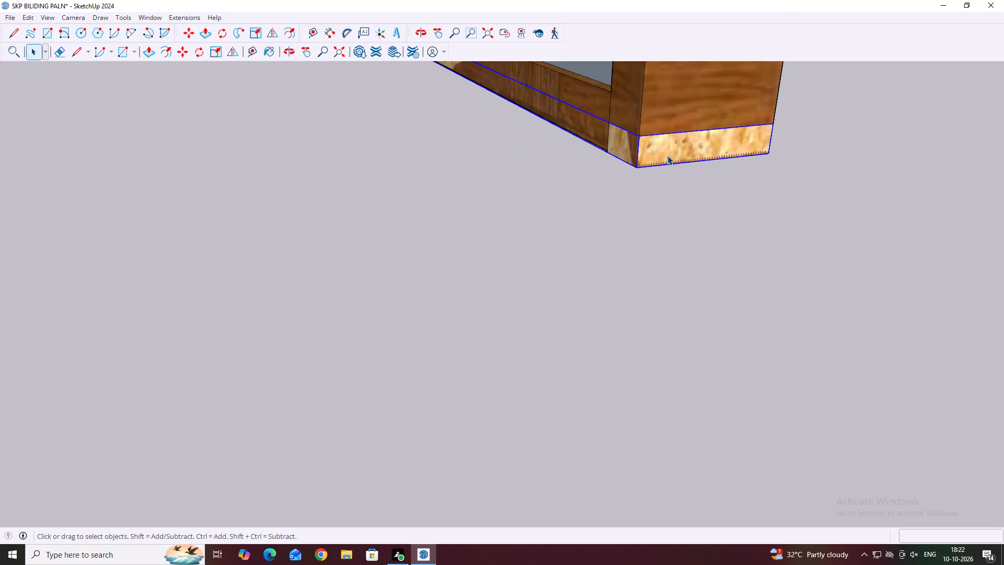
key("m")
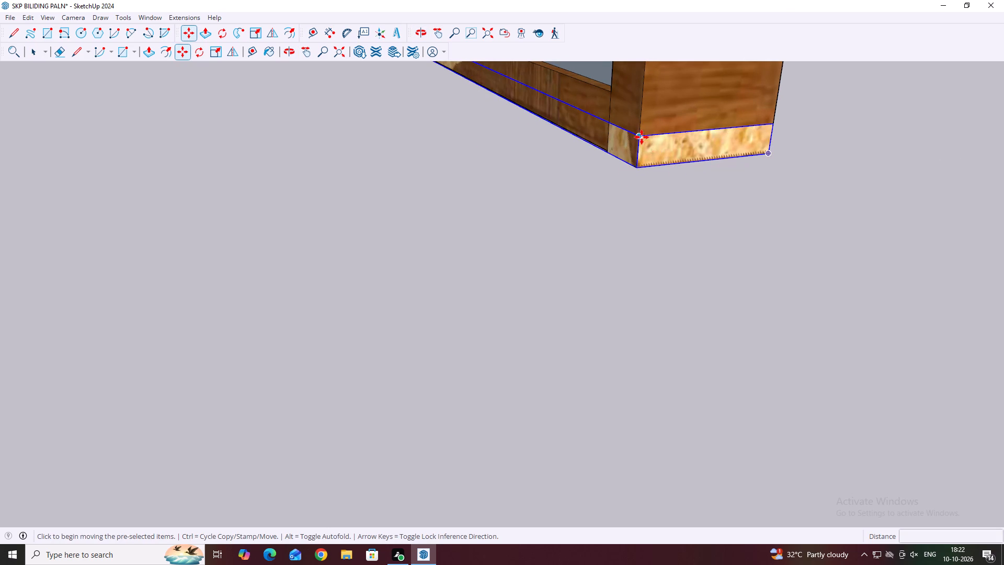
left_click(640, 136)
left_click(637, 171)
scroll(651, 235, "down", 2)
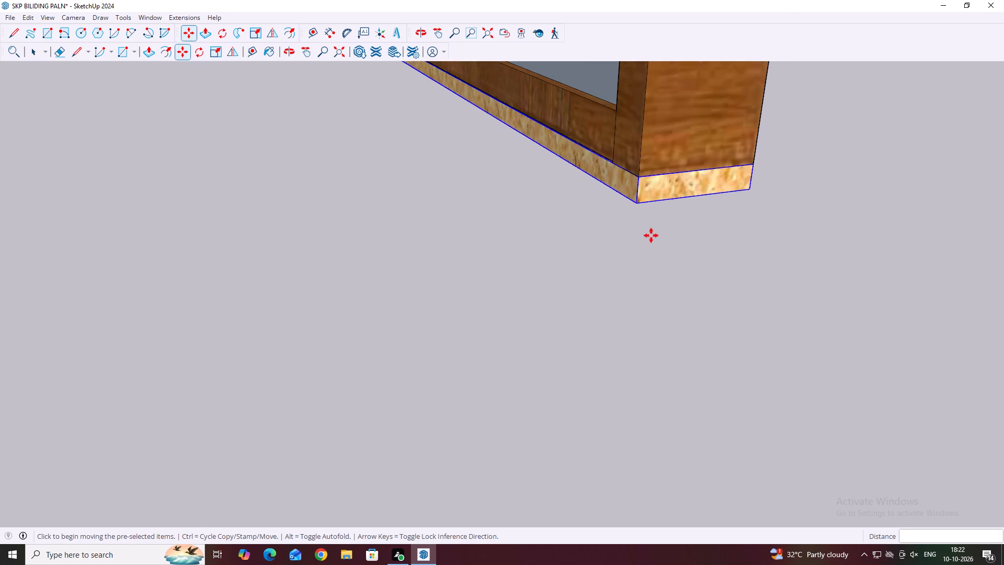
scroll(651, 235, "down", 4)
middle_click_drag(761, 209, 683, 219)
key("space")
left_click(717, 253)
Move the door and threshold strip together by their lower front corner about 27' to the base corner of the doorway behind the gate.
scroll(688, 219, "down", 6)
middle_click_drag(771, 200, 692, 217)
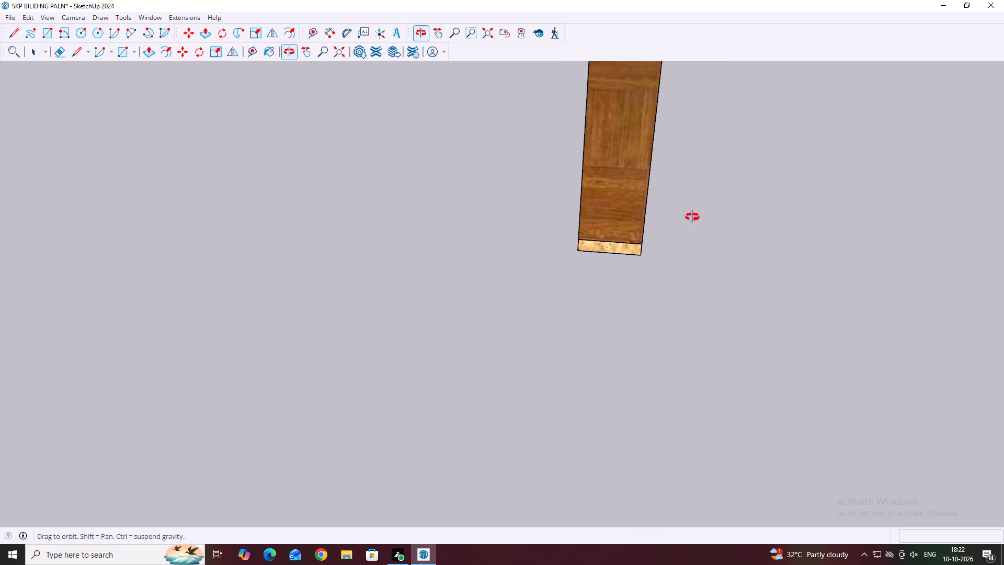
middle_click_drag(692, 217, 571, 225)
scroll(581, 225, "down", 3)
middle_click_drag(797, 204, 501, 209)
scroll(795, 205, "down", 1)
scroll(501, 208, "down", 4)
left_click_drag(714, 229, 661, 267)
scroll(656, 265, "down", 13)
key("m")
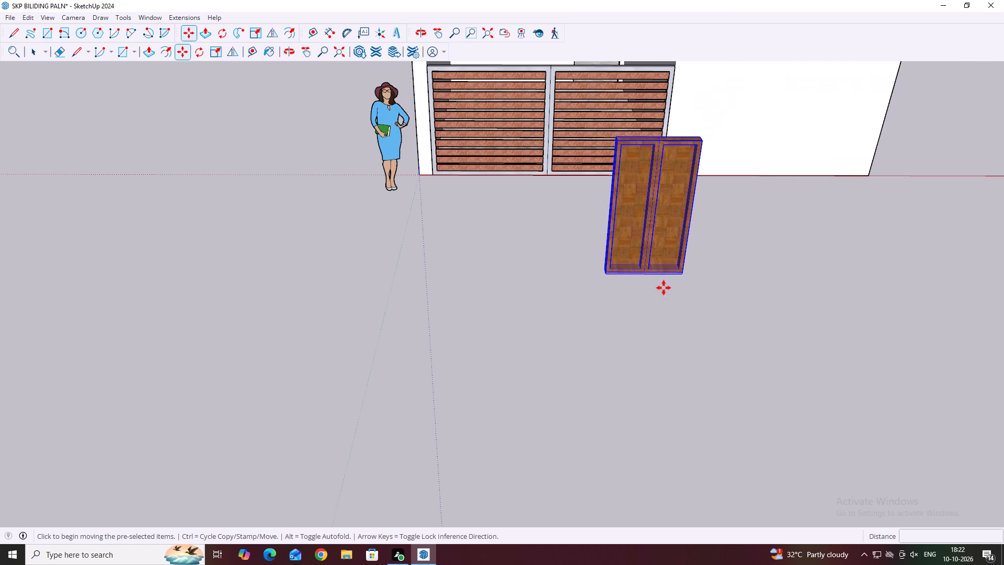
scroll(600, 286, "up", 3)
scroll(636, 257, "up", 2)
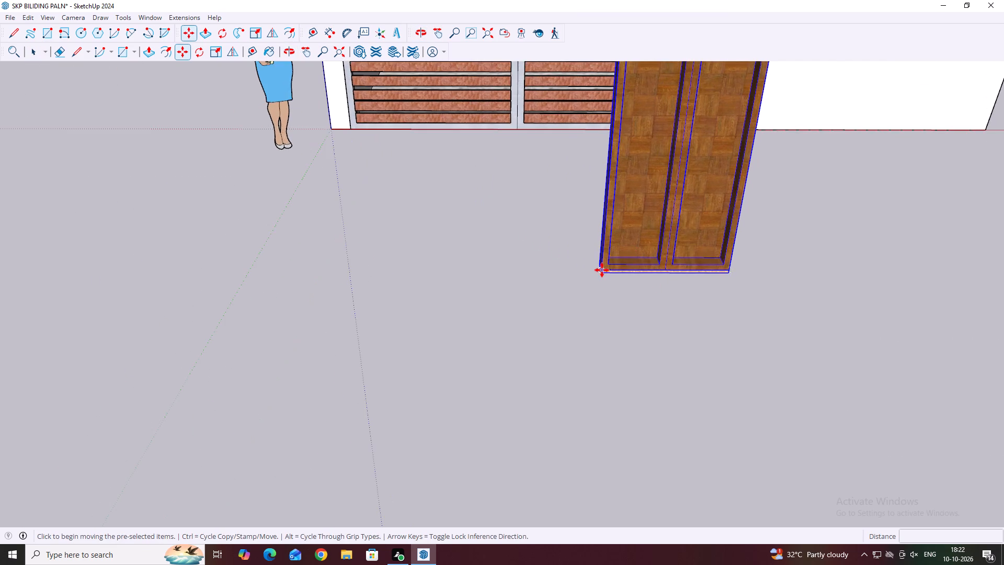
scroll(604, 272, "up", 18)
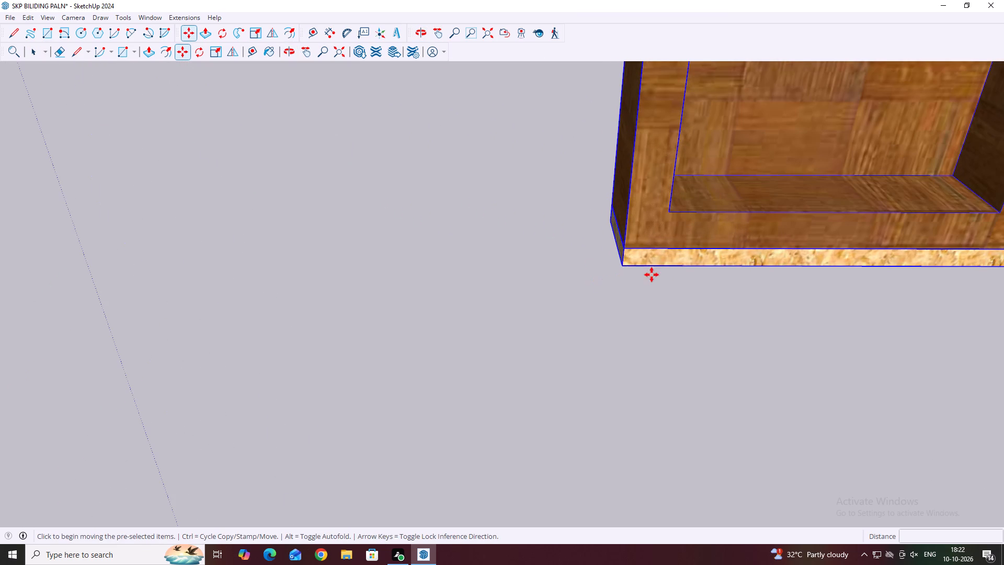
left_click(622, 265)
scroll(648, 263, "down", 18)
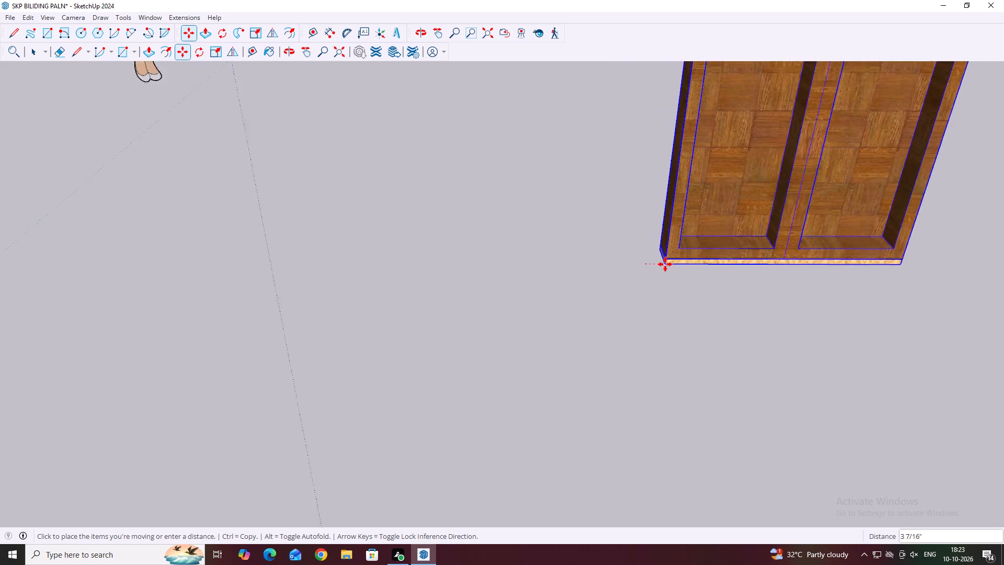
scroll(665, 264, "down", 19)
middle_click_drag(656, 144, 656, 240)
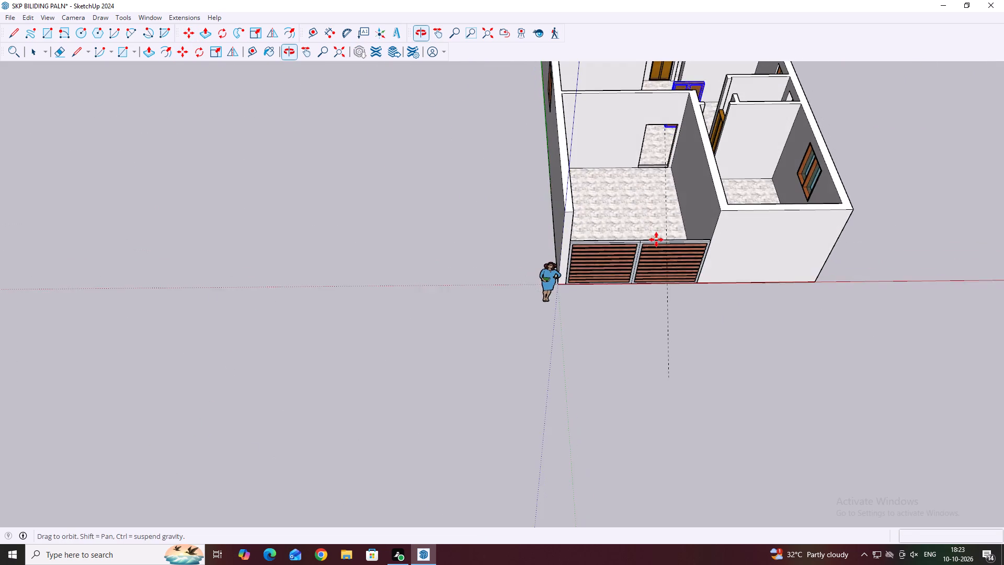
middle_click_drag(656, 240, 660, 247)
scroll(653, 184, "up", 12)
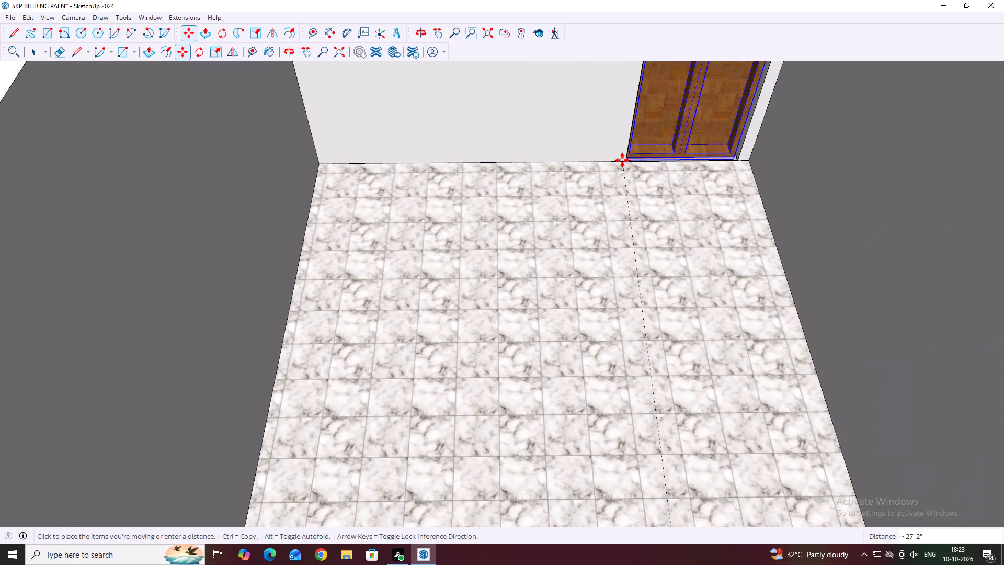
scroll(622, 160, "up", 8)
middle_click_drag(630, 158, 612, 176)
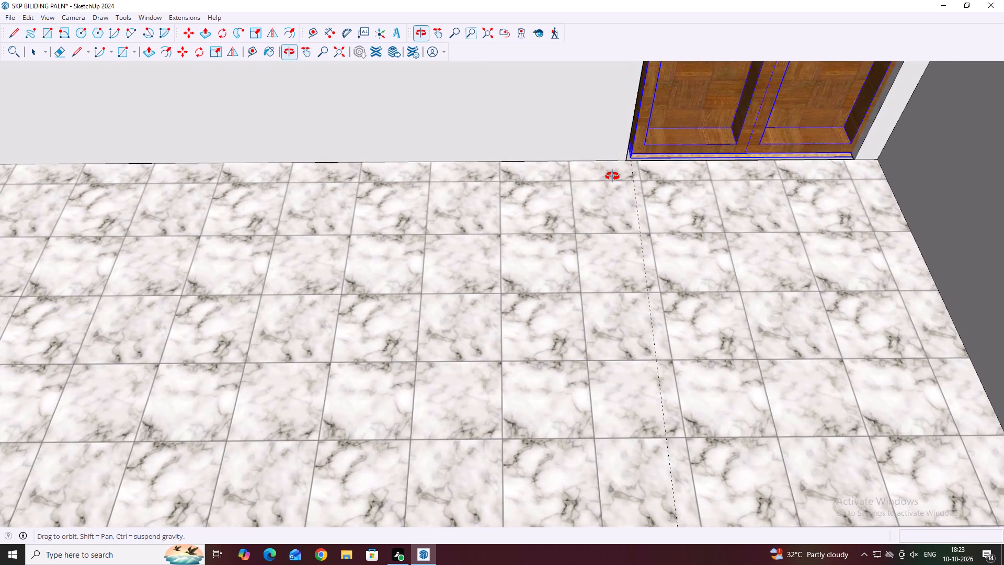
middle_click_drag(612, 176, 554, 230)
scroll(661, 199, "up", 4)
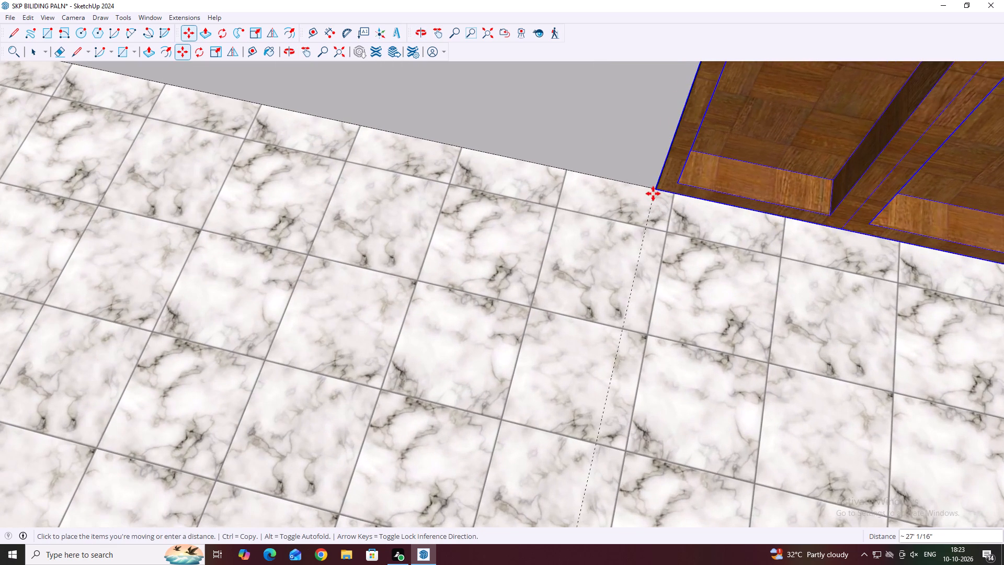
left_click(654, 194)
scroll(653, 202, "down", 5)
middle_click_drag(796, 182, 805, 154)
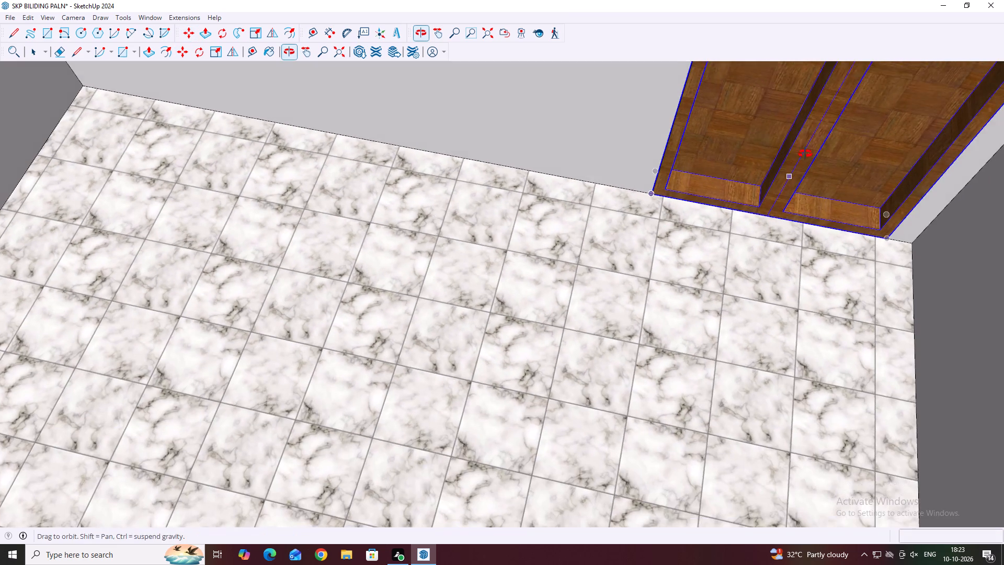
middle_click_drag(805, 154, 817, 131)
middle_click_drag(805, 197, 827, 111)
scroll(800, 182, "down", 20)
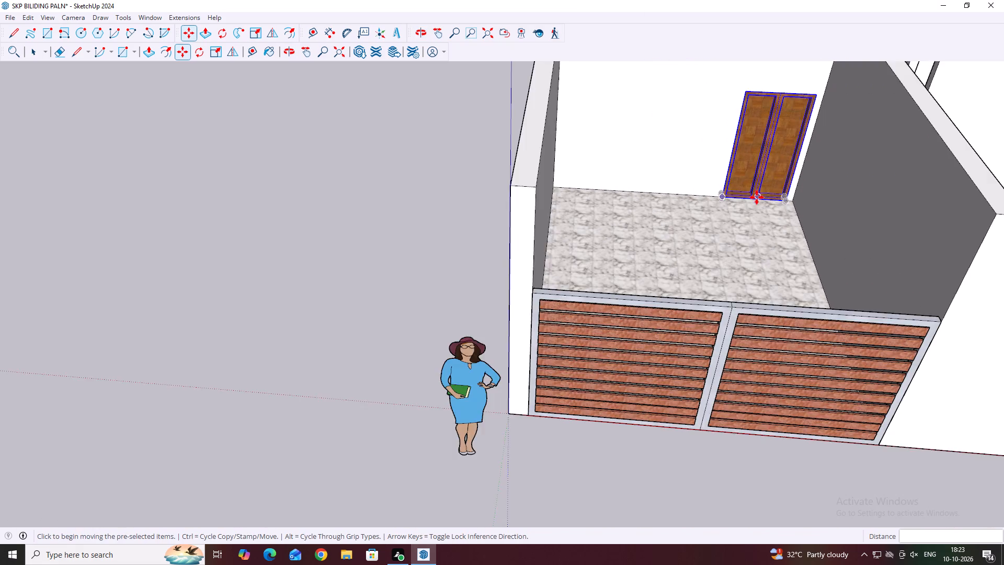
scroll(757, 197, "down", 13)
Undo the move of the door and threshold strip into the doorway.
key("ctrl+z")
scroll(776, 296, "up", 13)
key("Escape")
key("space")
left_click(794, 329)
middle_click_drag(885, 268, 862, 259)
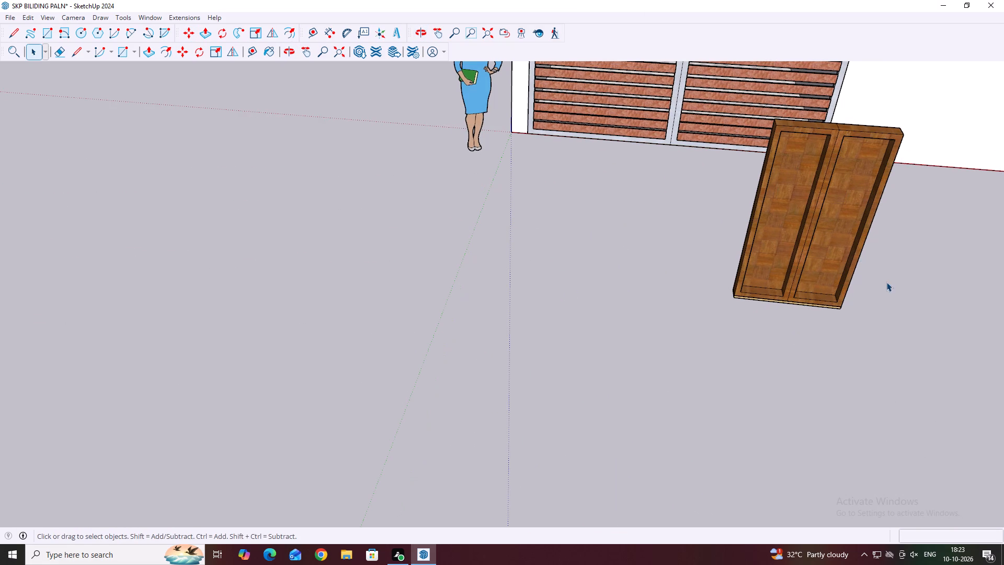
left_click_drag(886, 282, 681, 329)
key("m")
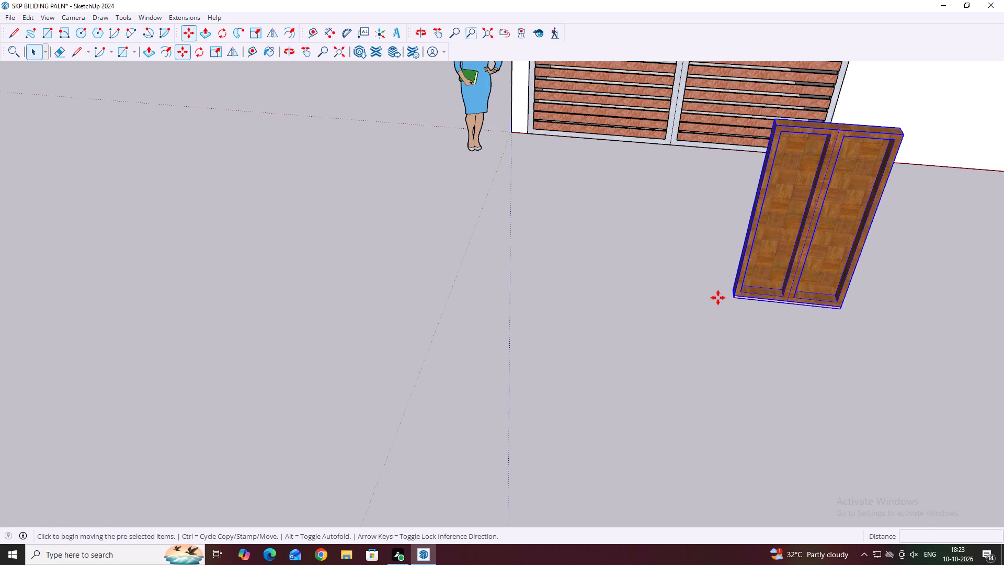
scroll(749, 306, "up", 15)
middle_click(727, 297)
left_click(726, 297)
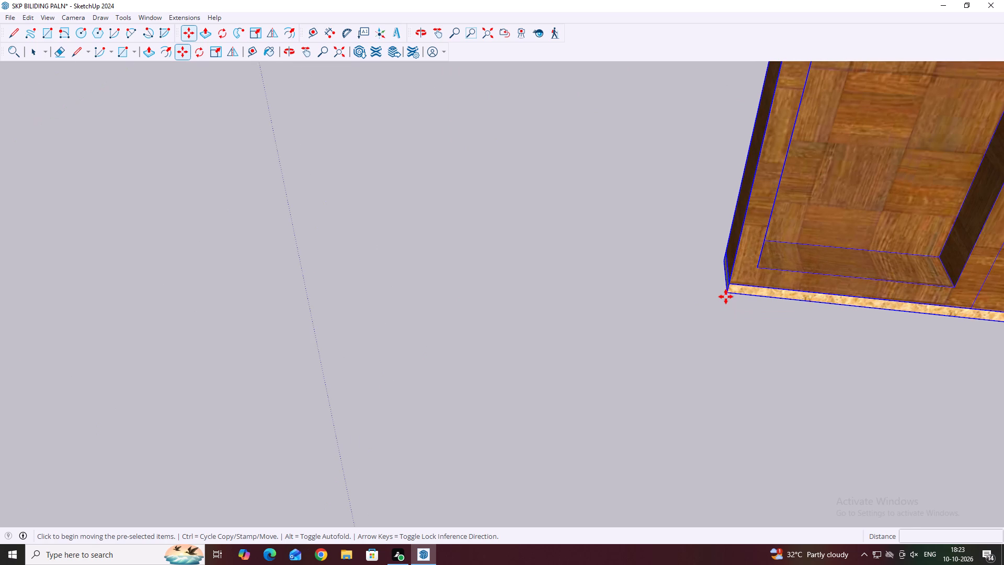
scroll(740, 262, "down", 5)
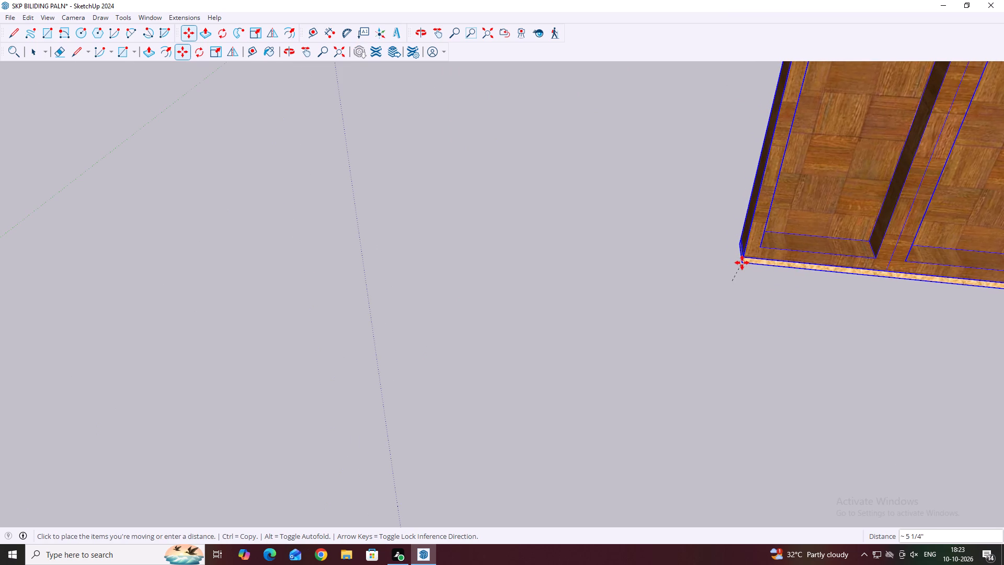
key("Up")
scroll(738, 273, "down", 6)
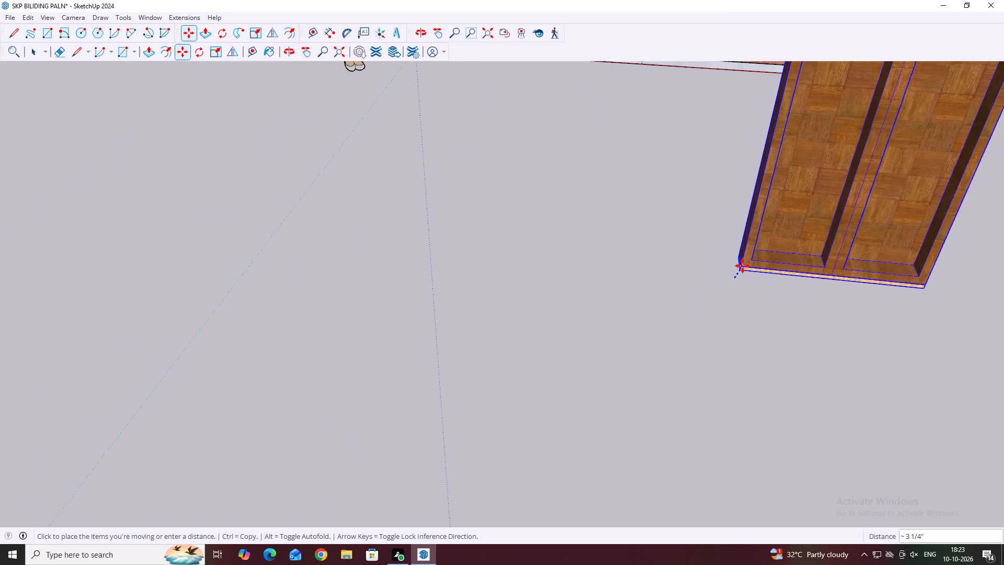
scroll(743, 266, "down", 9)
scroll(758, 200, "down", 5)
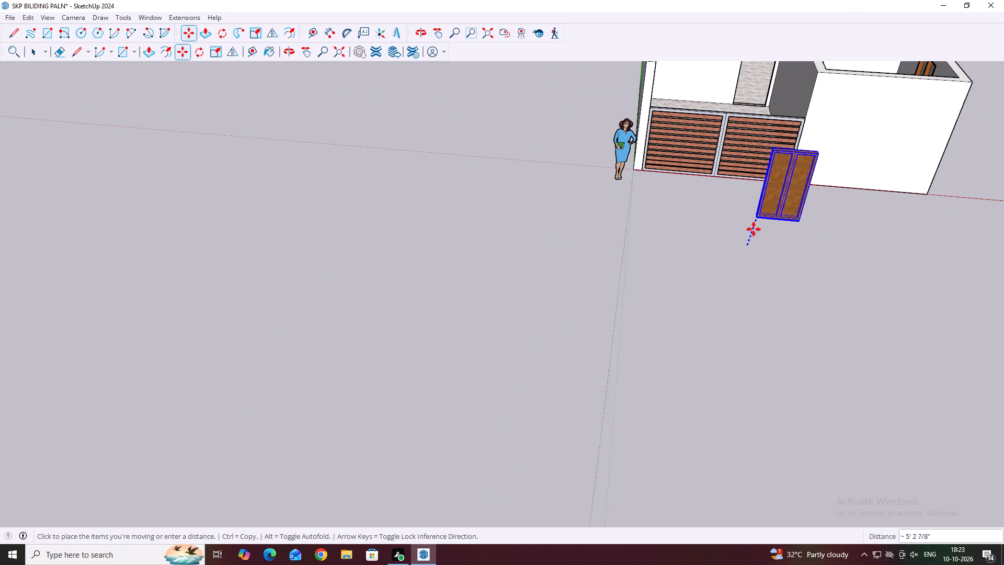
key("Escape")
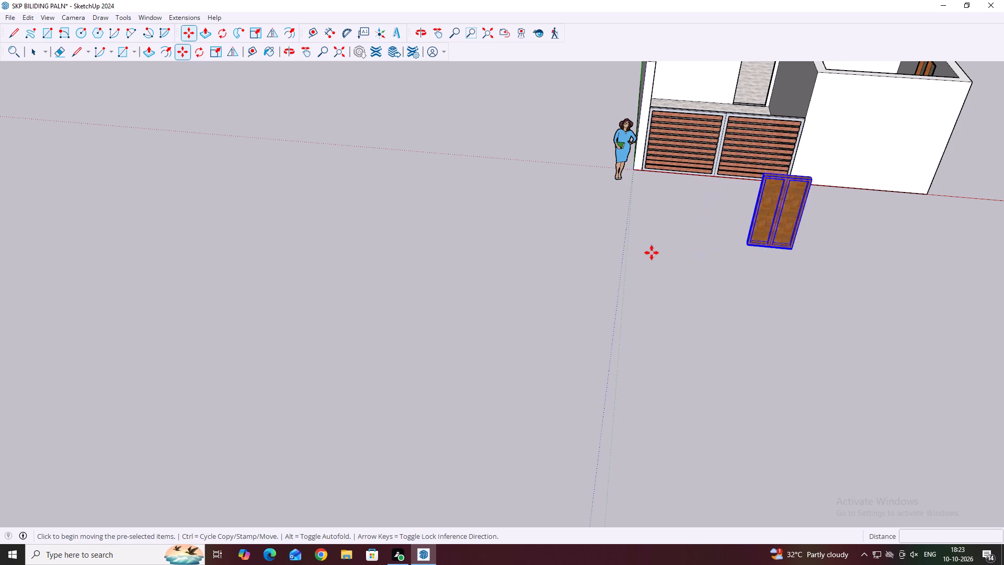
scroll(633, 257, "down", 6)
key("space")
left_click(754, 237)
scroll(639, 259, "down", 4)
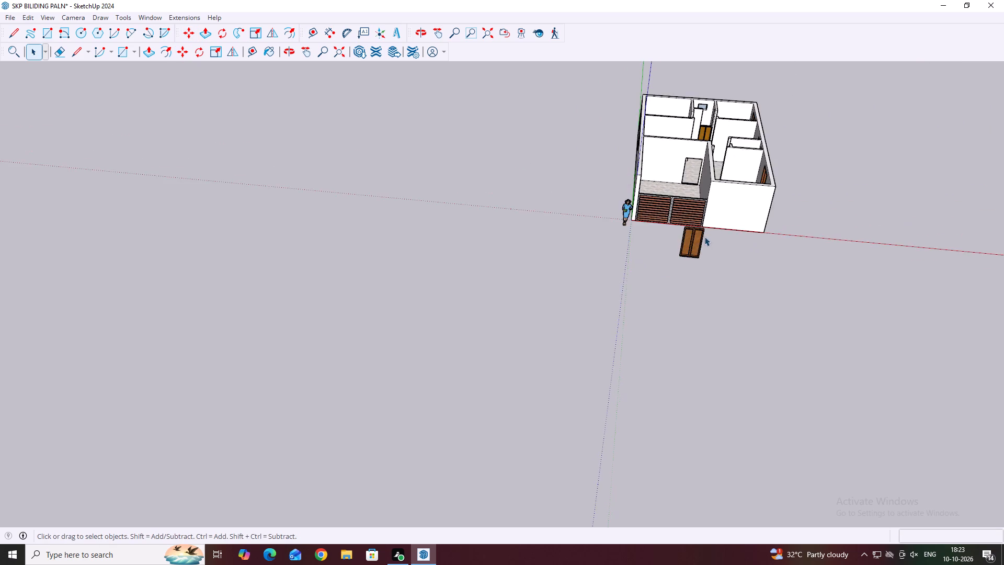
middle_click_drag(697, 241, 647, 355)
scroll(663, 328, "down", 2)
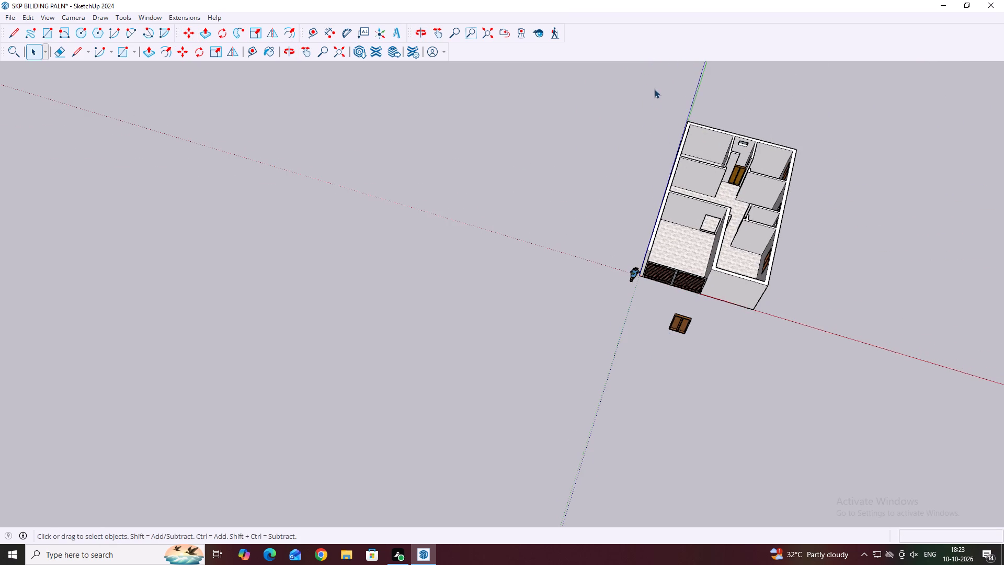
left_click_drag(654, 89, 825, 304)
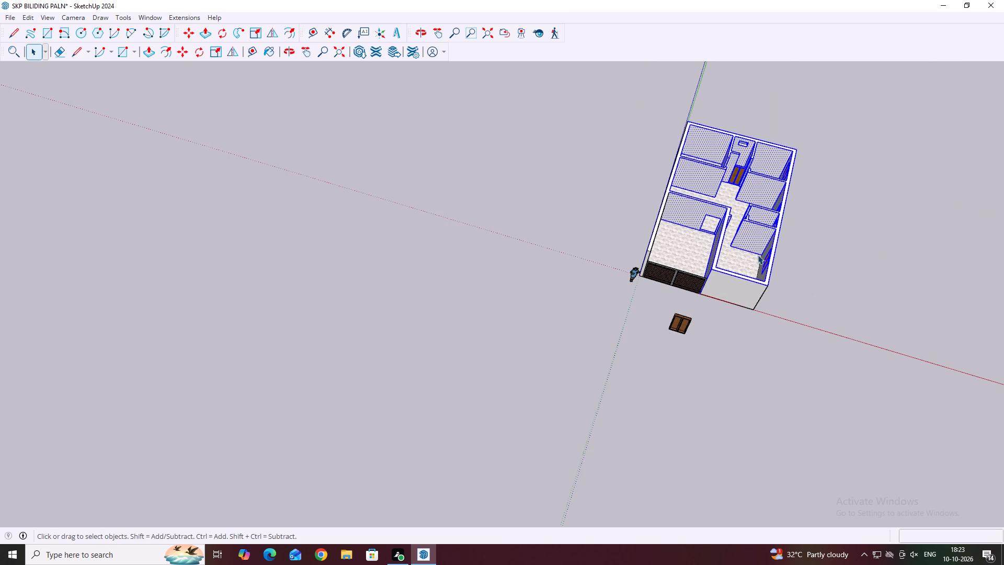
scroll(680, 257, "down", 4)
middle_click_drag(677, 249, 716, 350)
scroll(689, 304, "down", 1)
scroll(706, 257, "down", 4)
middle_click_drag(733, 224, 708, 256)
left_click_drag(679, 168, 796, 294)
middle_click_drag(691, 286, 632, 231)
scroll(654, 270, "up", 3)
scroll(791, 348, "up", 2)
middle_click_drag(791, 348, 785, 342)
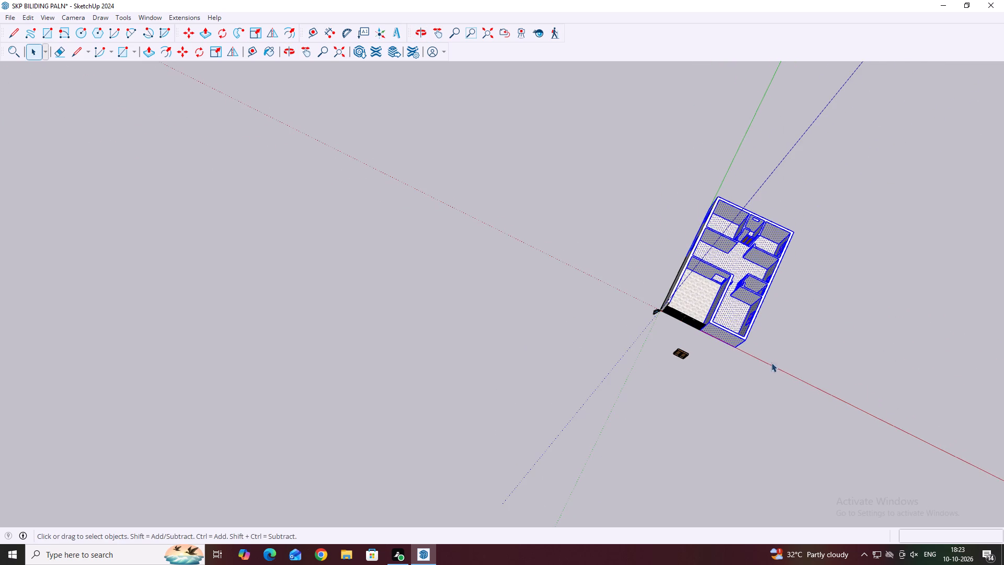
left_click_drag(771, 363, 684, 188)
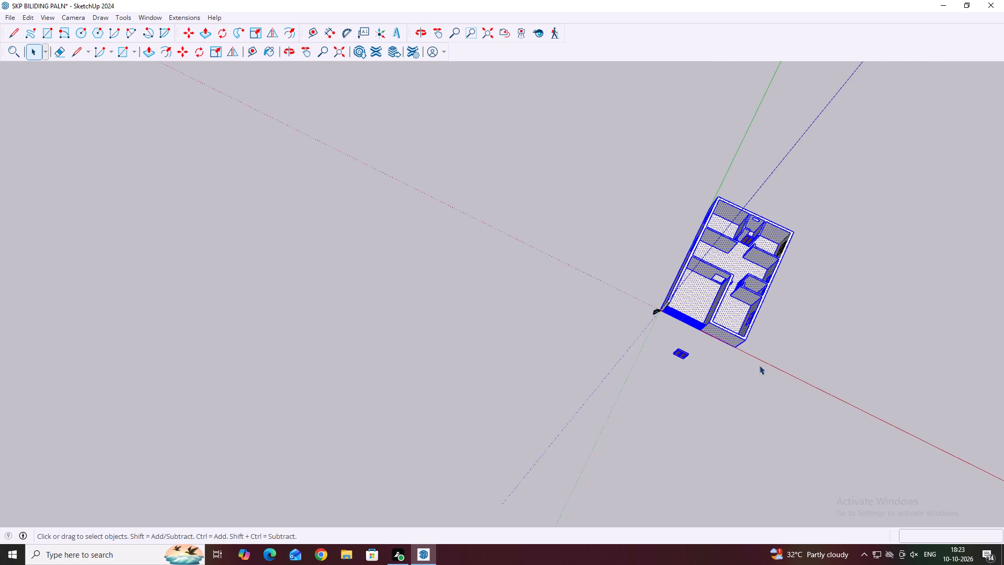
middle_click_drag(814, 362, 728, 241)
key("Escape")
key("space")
Select the whole model, including the house, door and human figure, and move it away from the axes origin.
left_click_drag(591, 174, 844, 447)
left_click_drag(546, 143, 836, 420)
key("m")
left_click(783, 379)
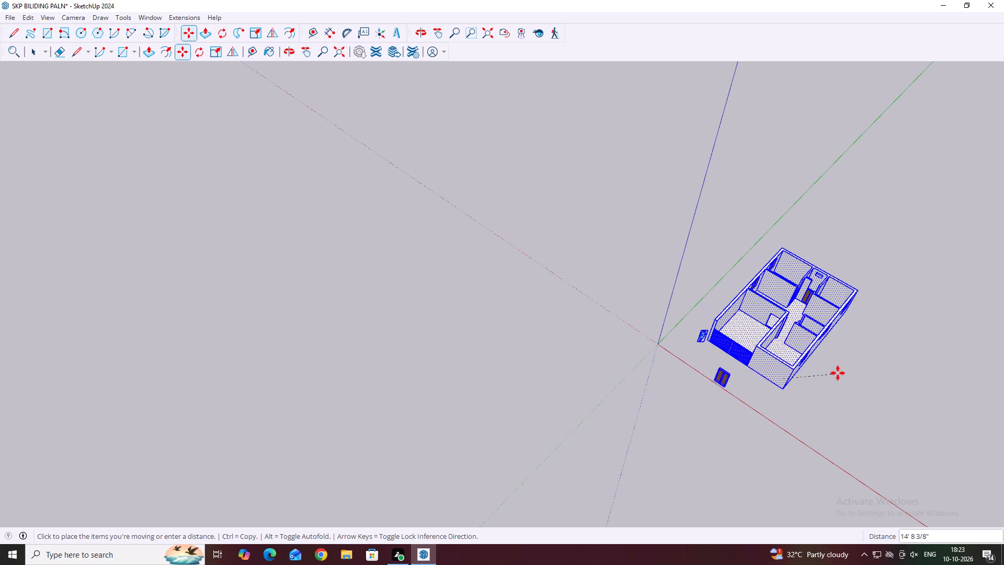
left_click(851, 371)
middle_click_drag(700, 382, 740, 388)
key("space")
left_click(806, 391)
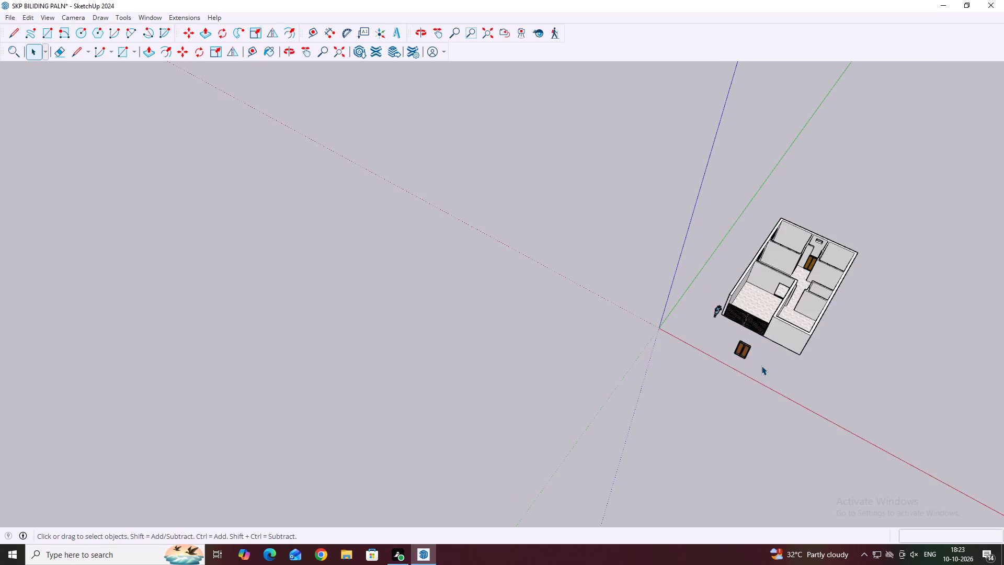
Move the human figure from beside the gate back next to the axes origin, using the house's front corner as base point.
scroll(729, 332, "up", 9)
middle_click_drag(729, 329, 729, 321)
scroll(716, 289, "up", 7)
middle_click(717, 289)
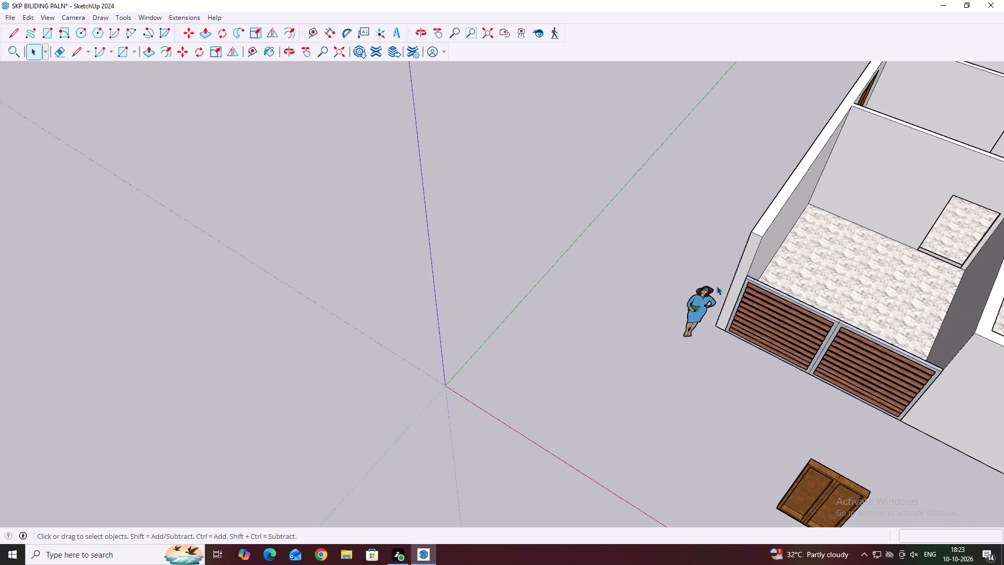
left_click_drag(715, 281, 674, 358)
middle_click_drag(674, 358, 718, 348)
key("m")
left_click_drag(734, 325, 721, 332)
left_click(457, 397)
key("space")
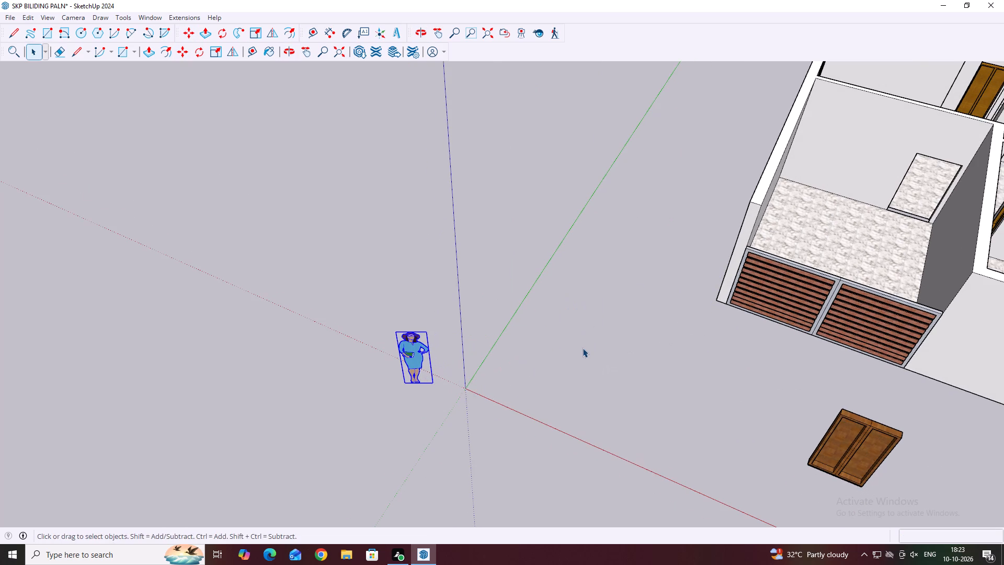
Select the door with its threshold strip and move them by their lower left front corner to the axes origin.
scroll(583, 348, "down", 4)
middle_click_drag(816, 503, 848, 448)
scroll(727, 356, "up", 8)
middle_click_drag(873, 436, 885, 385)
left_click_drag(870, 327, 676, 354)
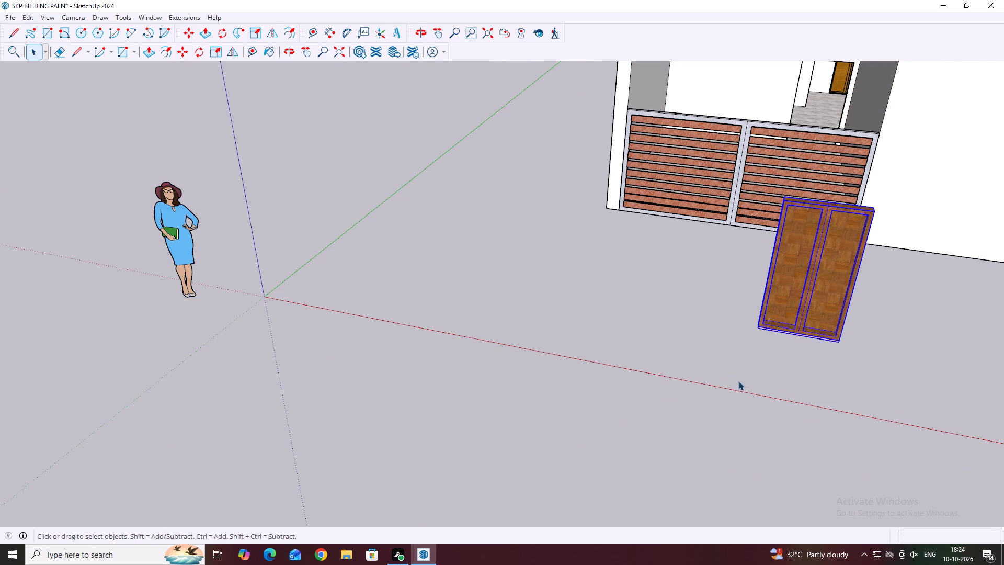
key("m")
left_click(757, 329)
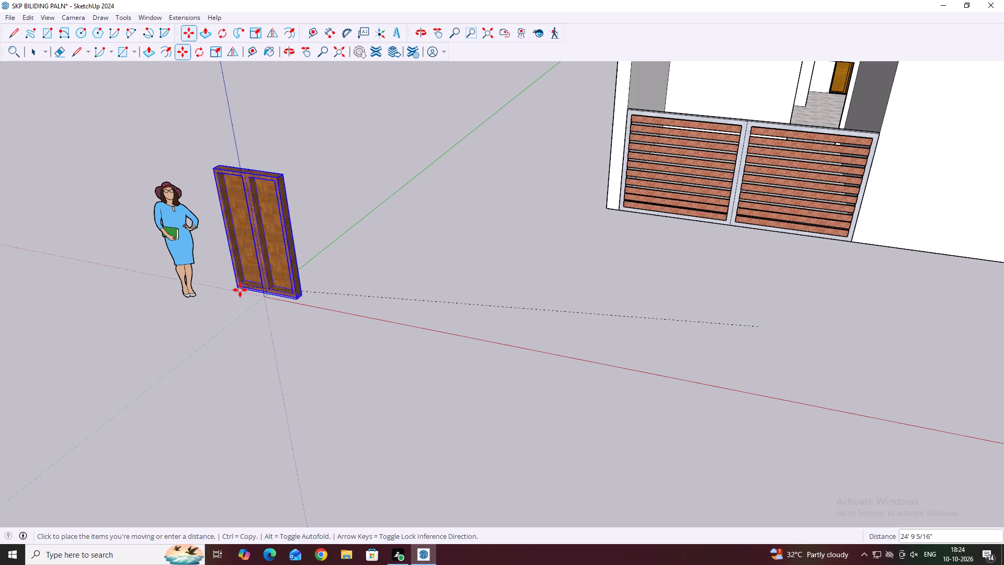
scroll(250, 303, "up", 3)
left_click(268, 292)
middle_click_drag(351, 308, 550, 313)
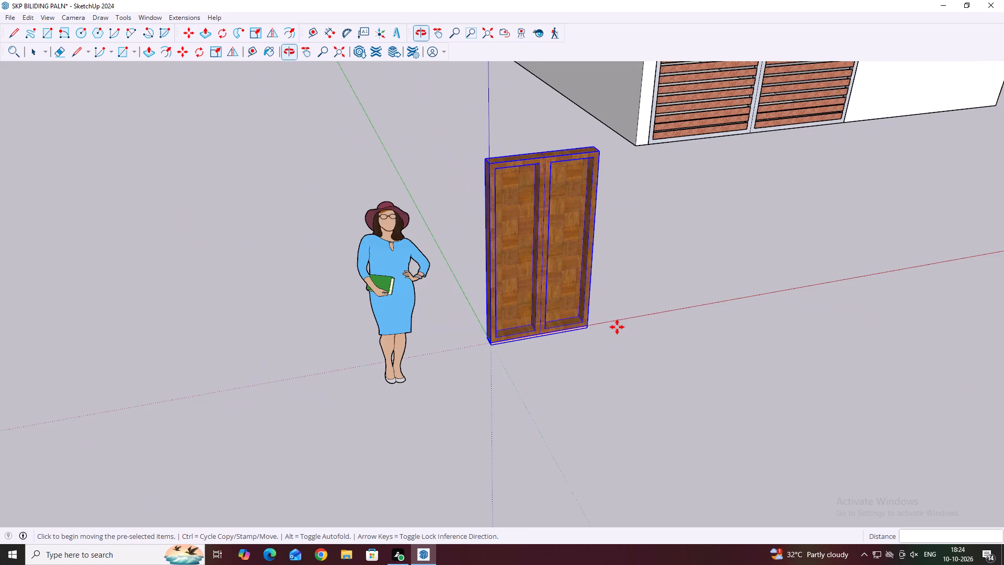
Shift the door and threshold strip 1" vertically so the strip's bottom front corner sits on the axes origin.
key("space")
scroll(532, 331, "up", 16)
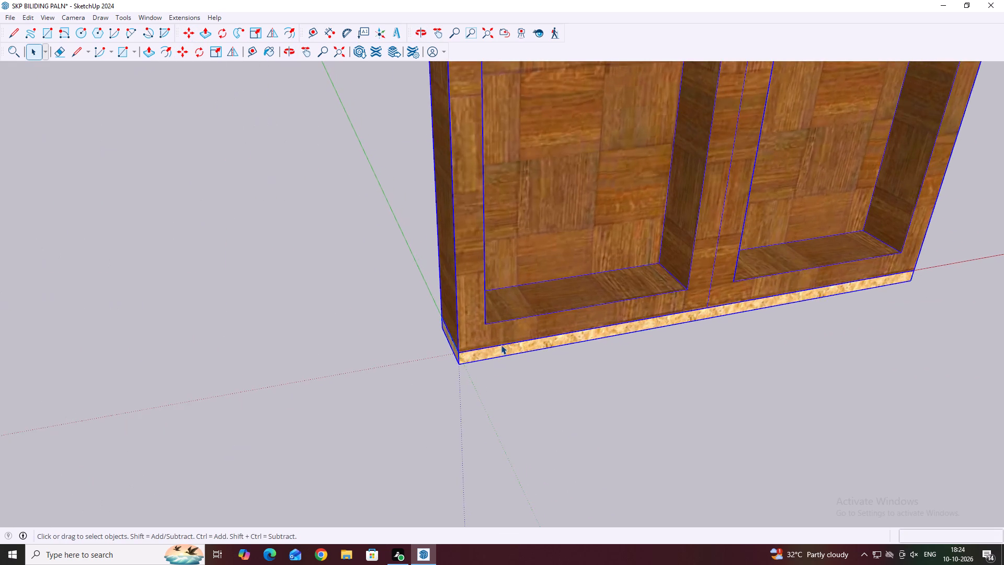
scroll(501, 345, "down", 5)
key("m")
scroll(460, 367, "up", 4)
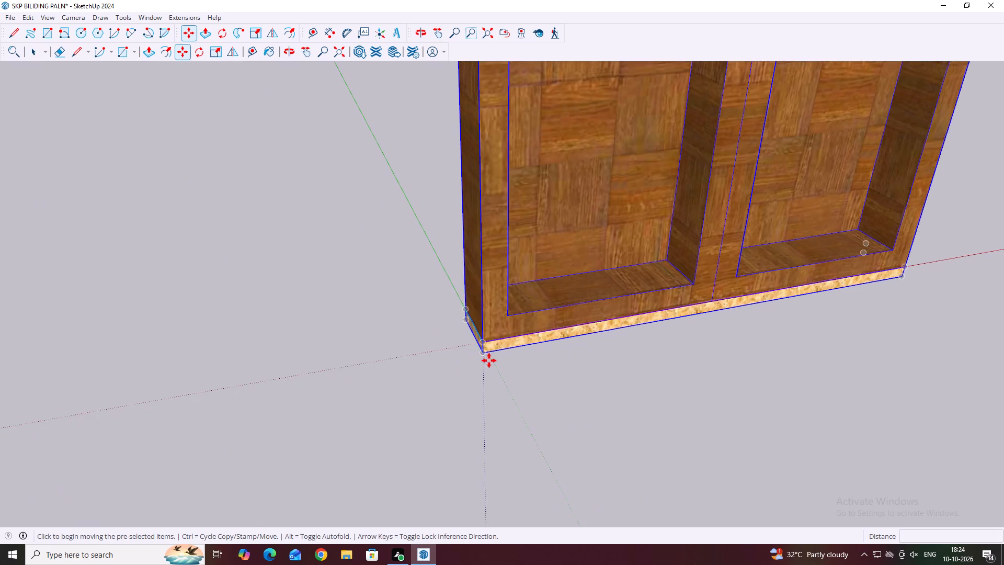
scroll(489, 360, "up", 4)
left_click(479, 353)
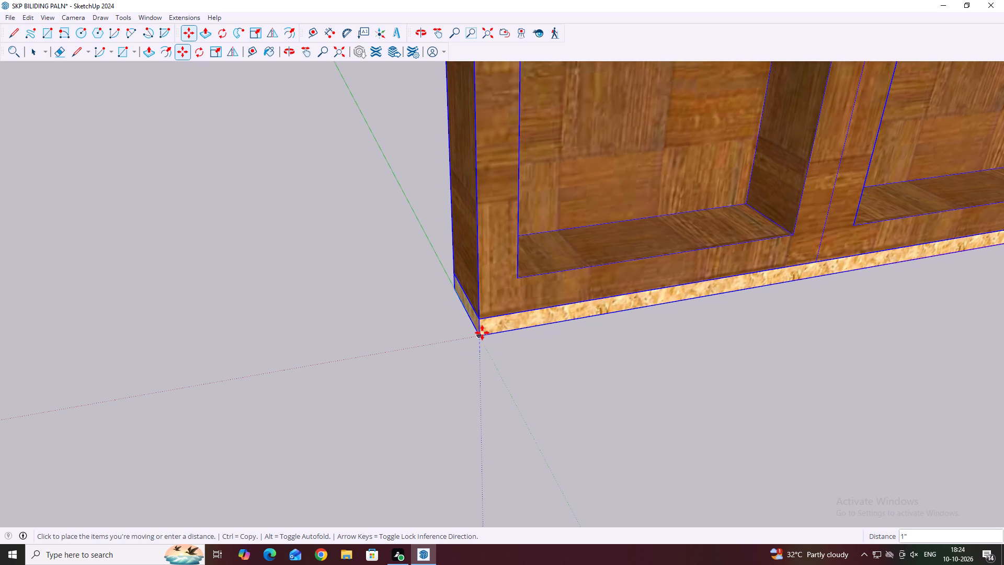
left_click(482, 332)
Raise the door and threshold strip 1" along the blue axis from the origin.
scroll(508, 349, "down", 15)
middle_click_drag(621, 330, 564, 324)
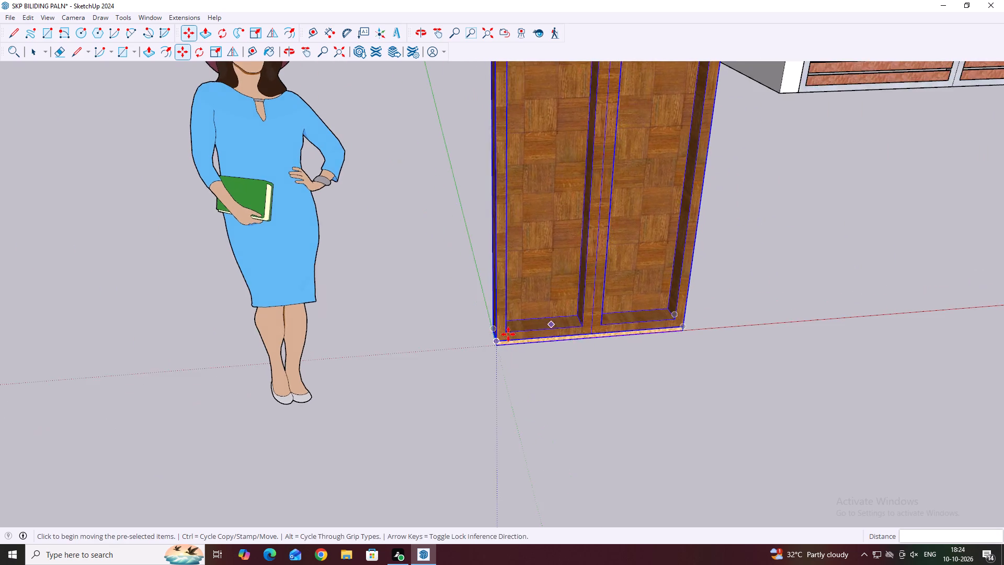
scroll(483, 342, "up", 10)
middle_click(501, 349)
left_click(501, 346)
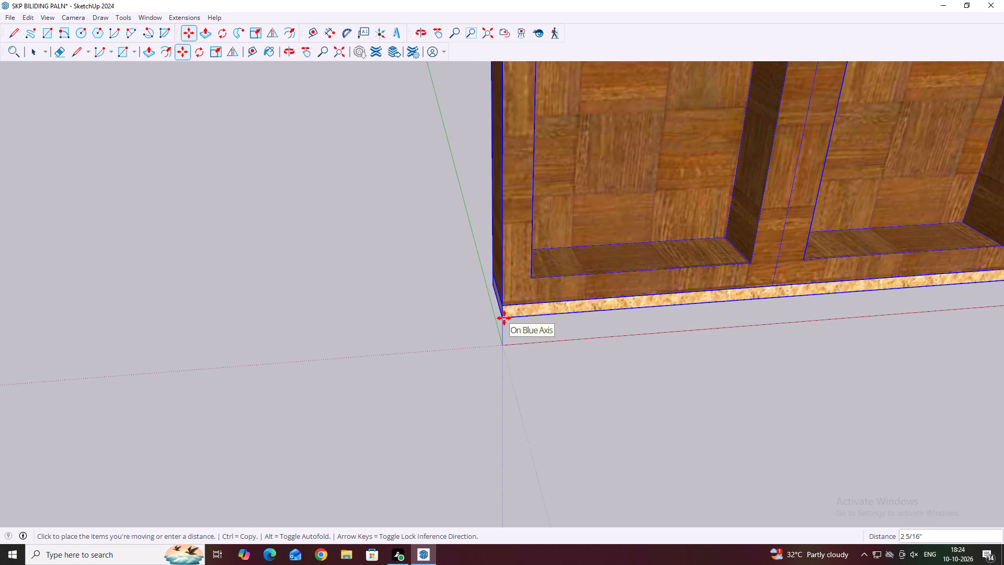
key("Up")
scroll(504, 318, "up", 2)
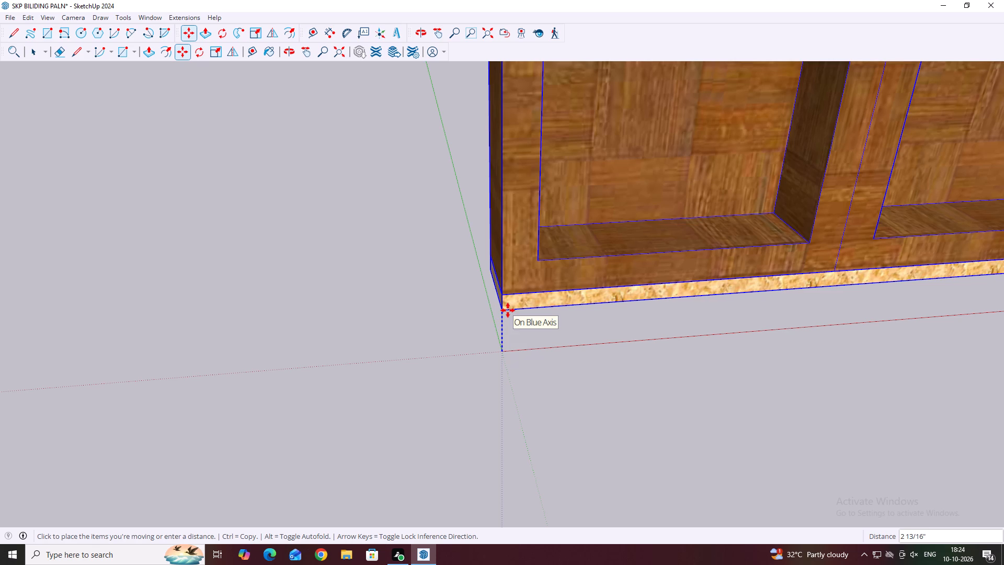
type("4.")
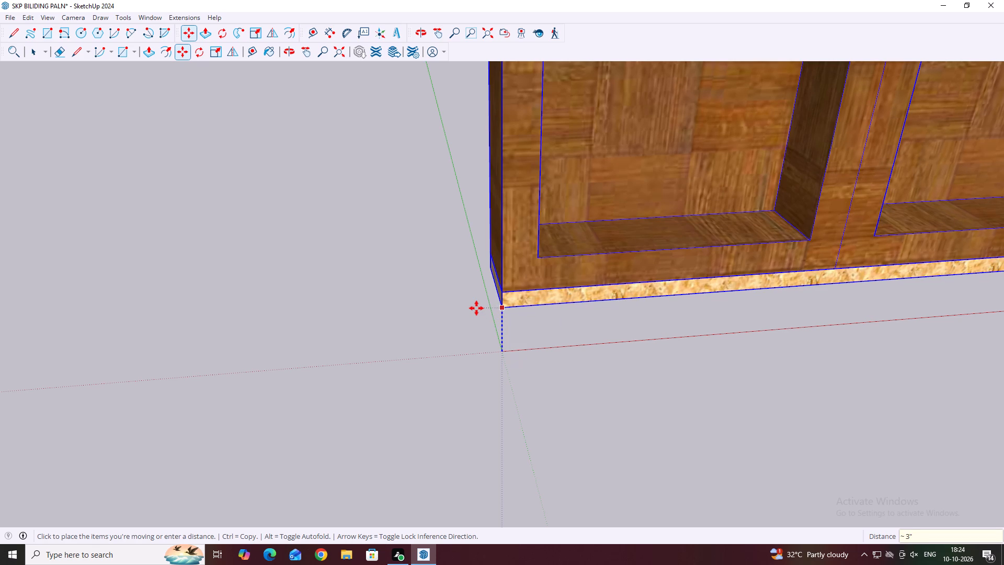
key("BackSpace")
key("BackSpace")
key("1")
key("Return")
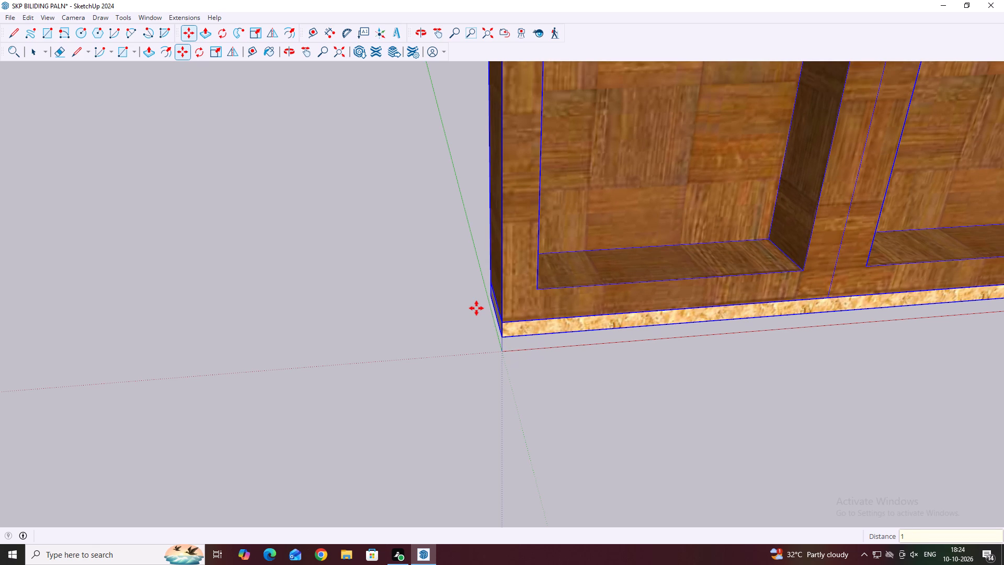
Move the door and threshold strip by their lower right front corner about 39' 4" into the doorway behind the gate.
scroll(595, 417, "down", 20)
middle_click(492, 387)
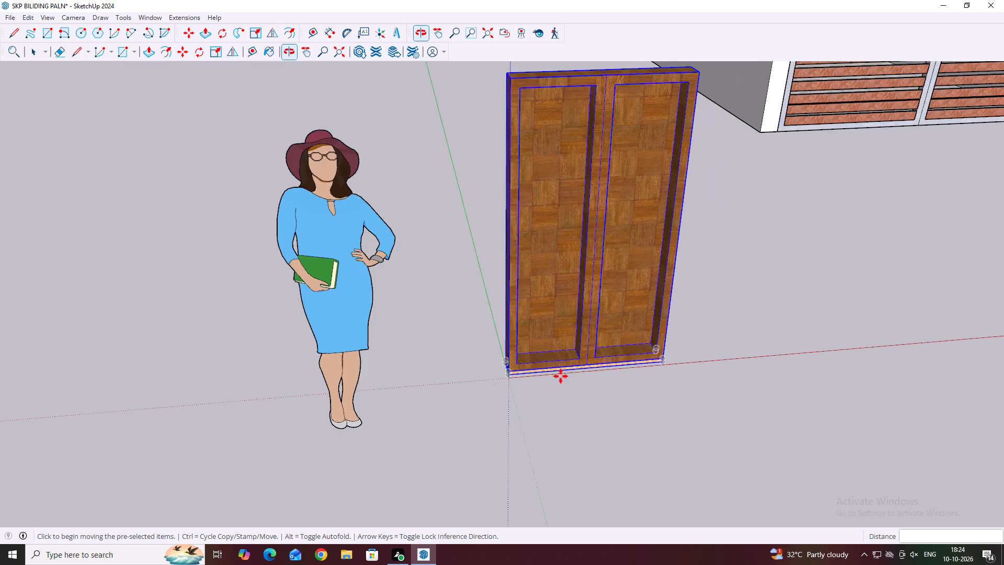
scroll(561, 376, "down", 4)
middle_click(561, 376)
middle_click_drag(693, 341, 629, 365)
left_click(455, 438)
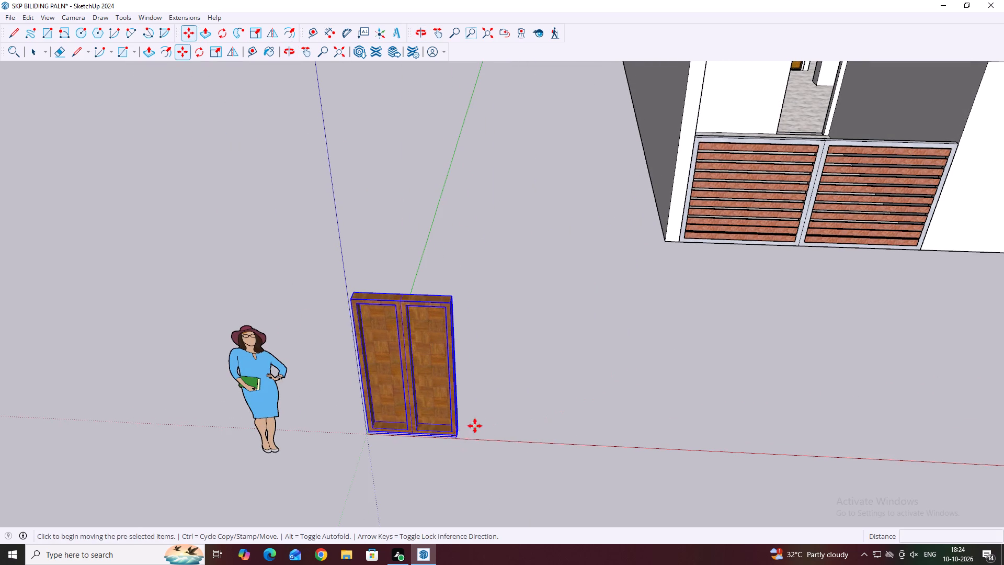
scroll(528, 394, "down", 8)
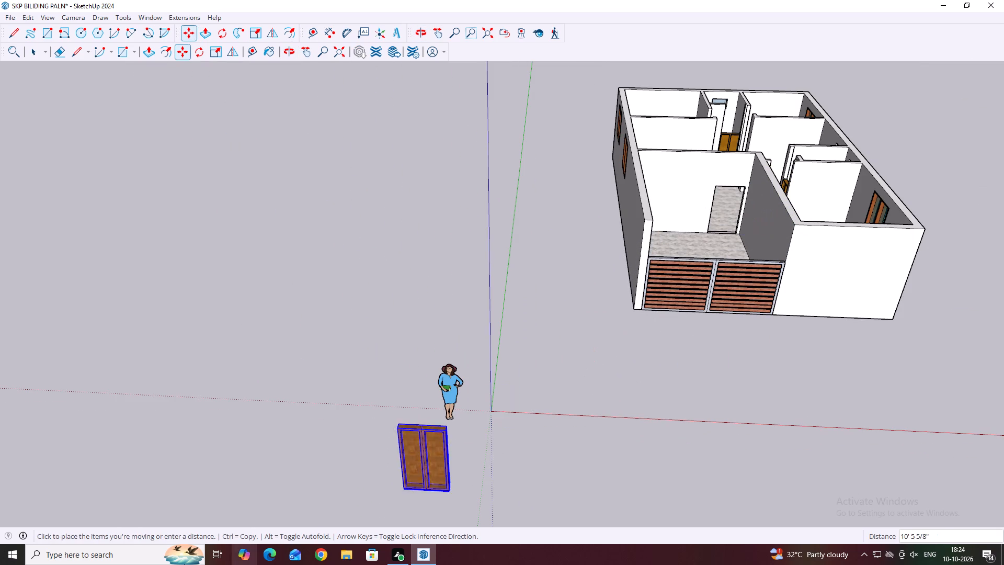
scroll(762, 244, "up", 9)
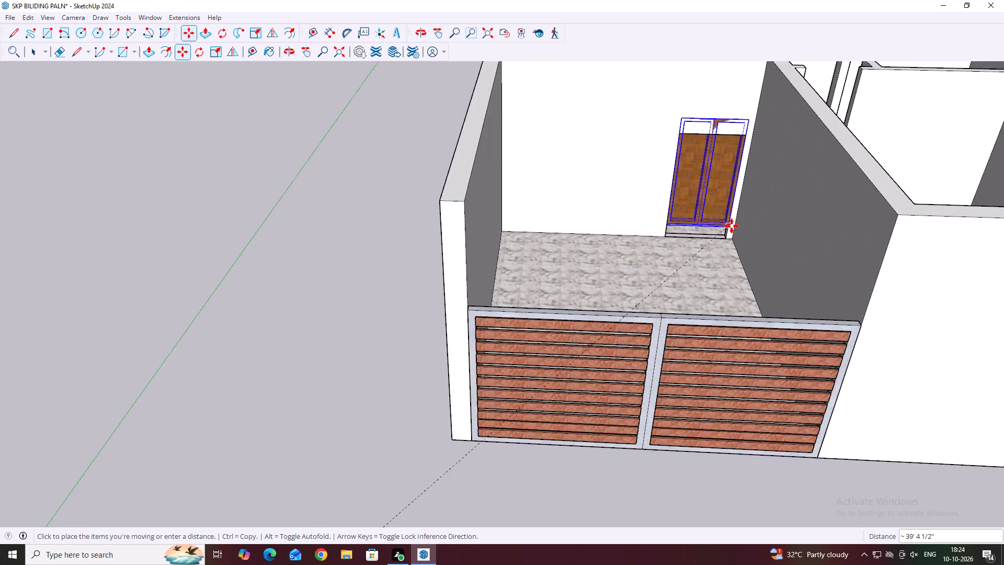
scroll(732, 226, "up", 15)
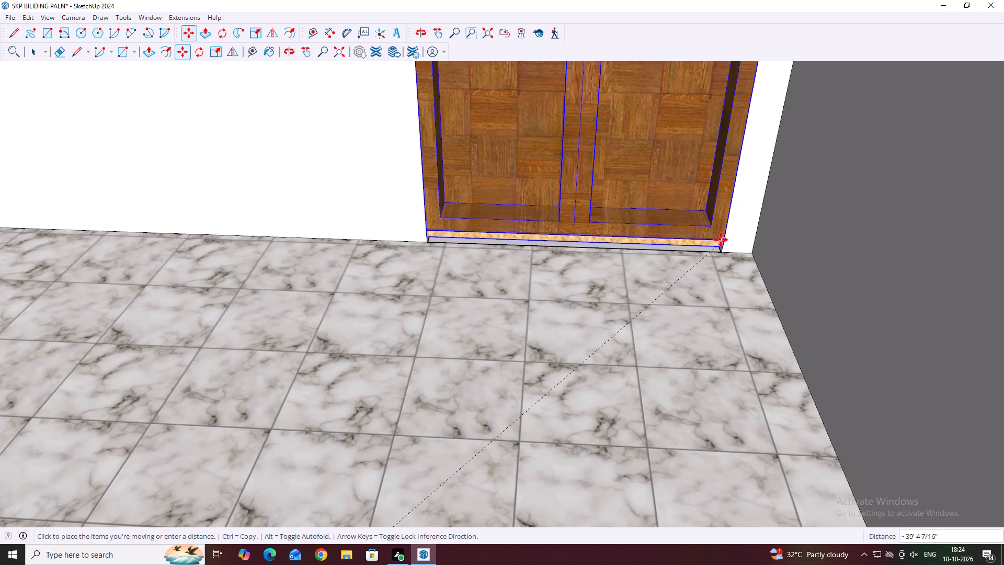
left_click(722, 240)
Lower the door and threshold strip about 13/16" onto the doorway's base corner at the tiled floor and clear the selection.
scroll(675, 257, "up", 5)
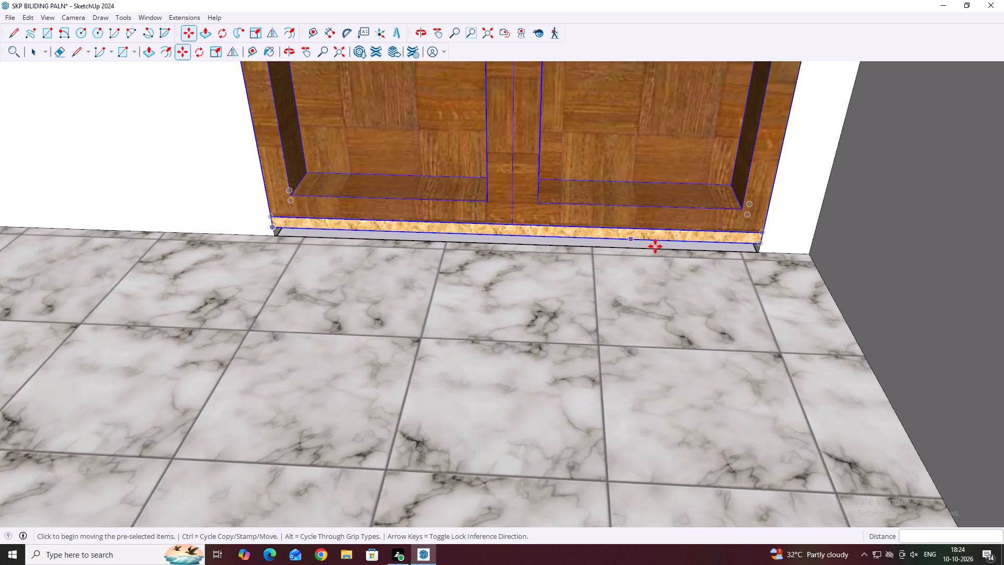
scroll(761, 243, "up", 4)
left_click(760, 244)
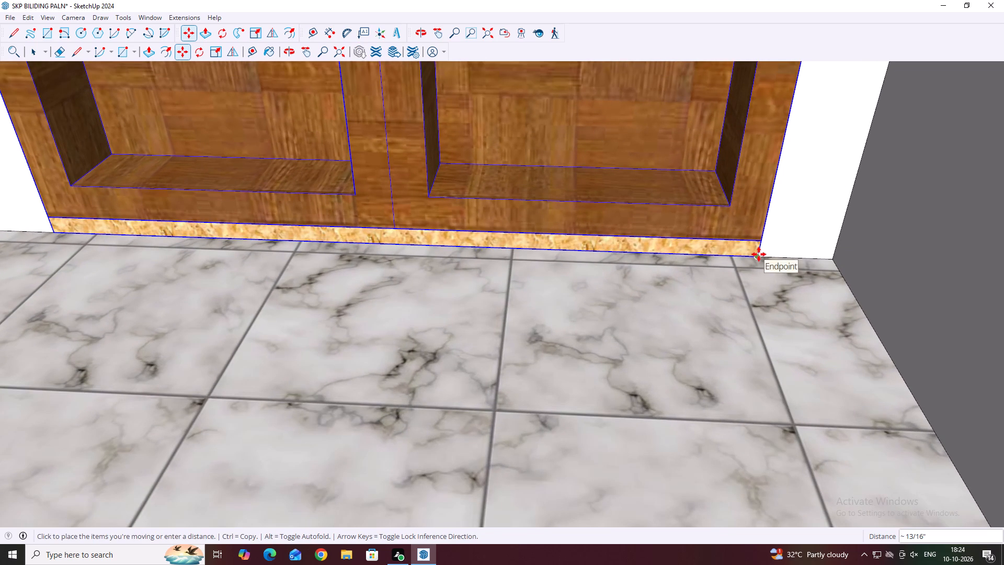
left_click(759, 254)
scroll(643, 285, "down", 5)
key("space")
left_click(639, 278)
Examine how the door fits the doorway along its top edge and the wall above it.
scroll(563, 312, "down", 14)
middle_click_drag(598, 321, 604, 323)
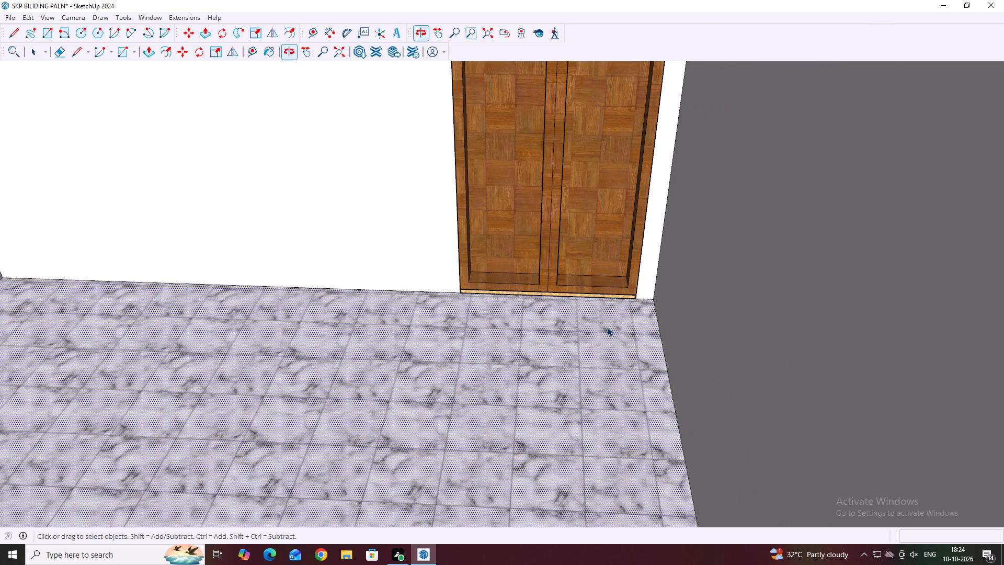
scroll(607, 327, "down", 11)
middle_click_drag(610, 195, 608, 167)
scroll(600, 200, "up", 8)
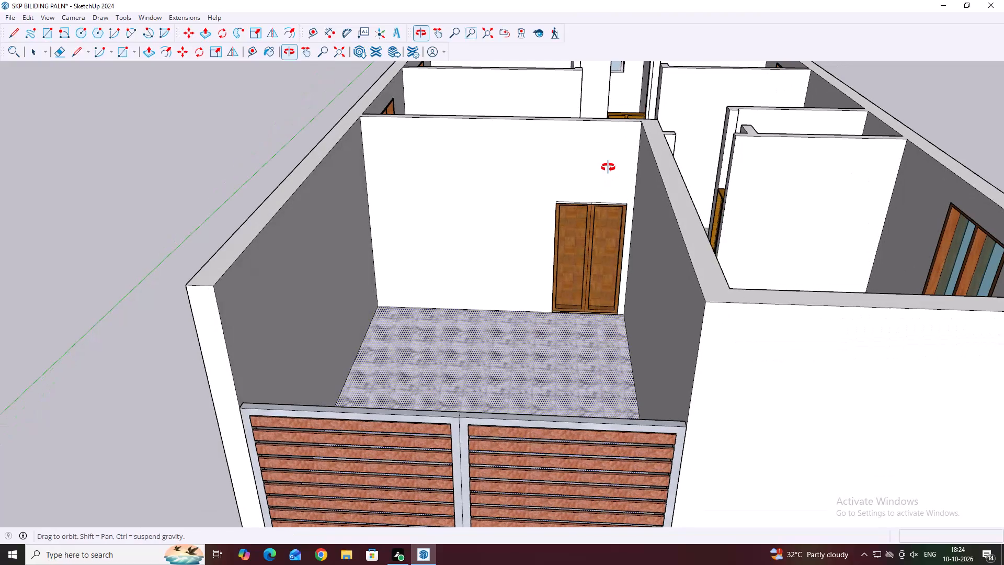
scroll(608, 167, "up", 2)
left_click(610, 189)
middle_click_drag(617, 186, 664, 293)
scroll(660, 288, "down", 5)
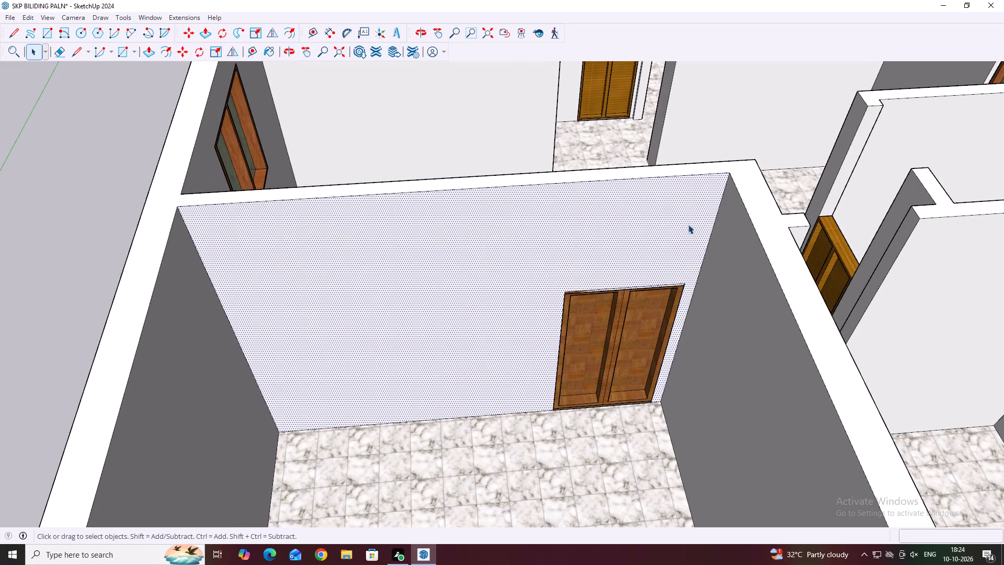
left_click(688, 220)
middle_click_drag(685, 217, 686, 232)
middle_click_drag(649, 303, 634, 235)
scroll(634, 248, "up", 3)
middle_click_drag(646, 262, 653, 209)
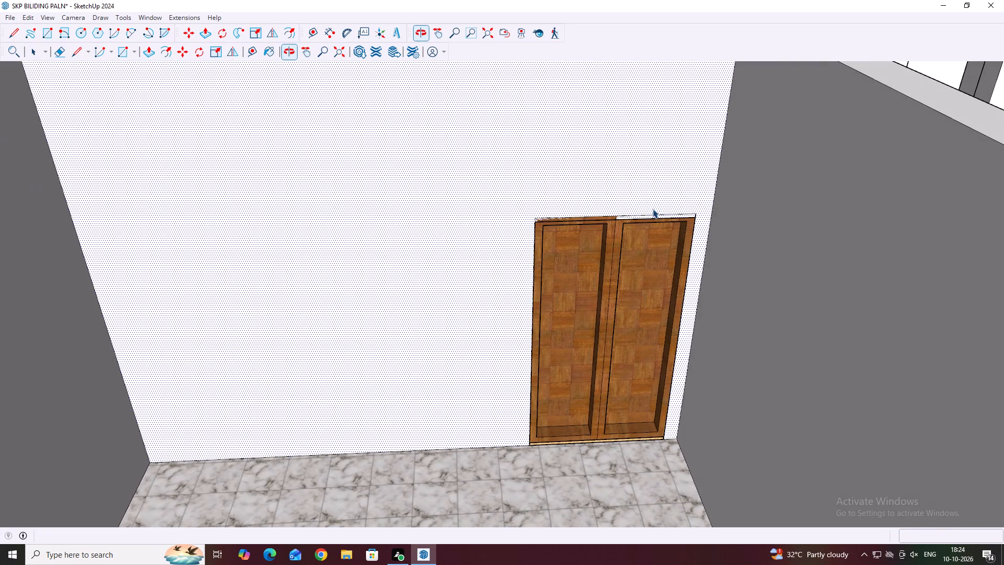
scroll(632, 217, "up", 4)
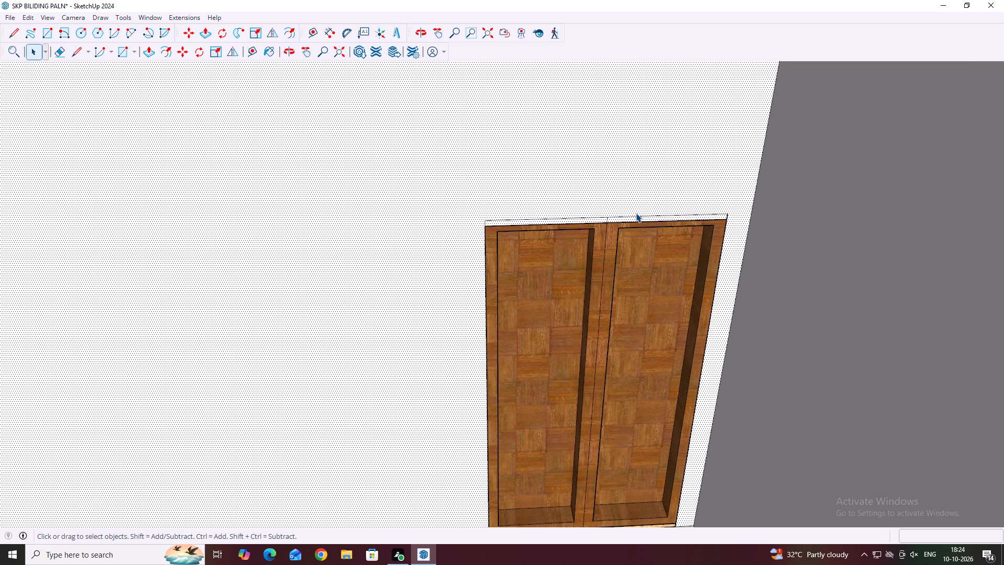
middle_click_drag(636, 213, 637, 180)
scroll(639, 179, "up", 3)
left_click(639, 183)
triple_click(640, 183)
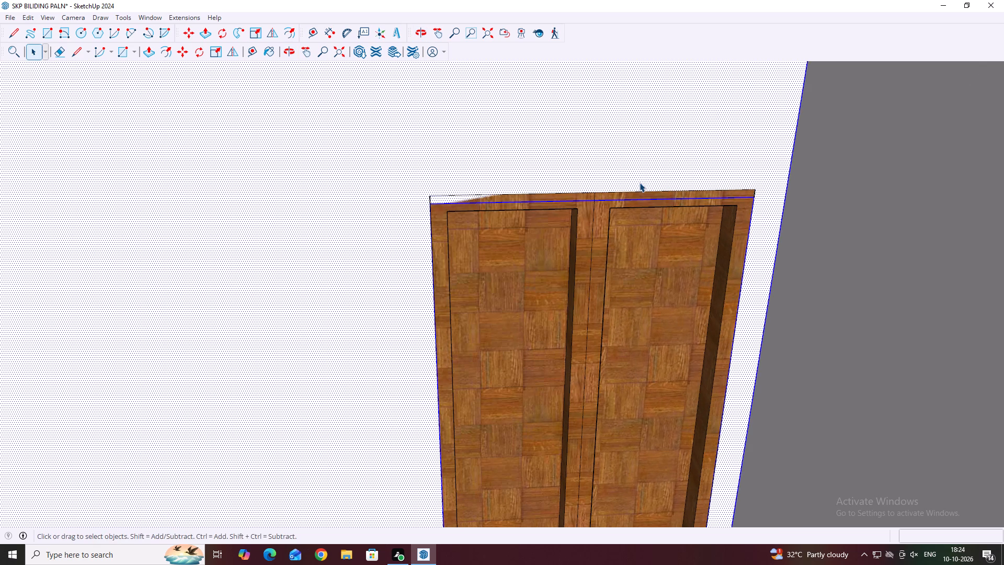
middle_click_drag(695, 219, 710, 134)
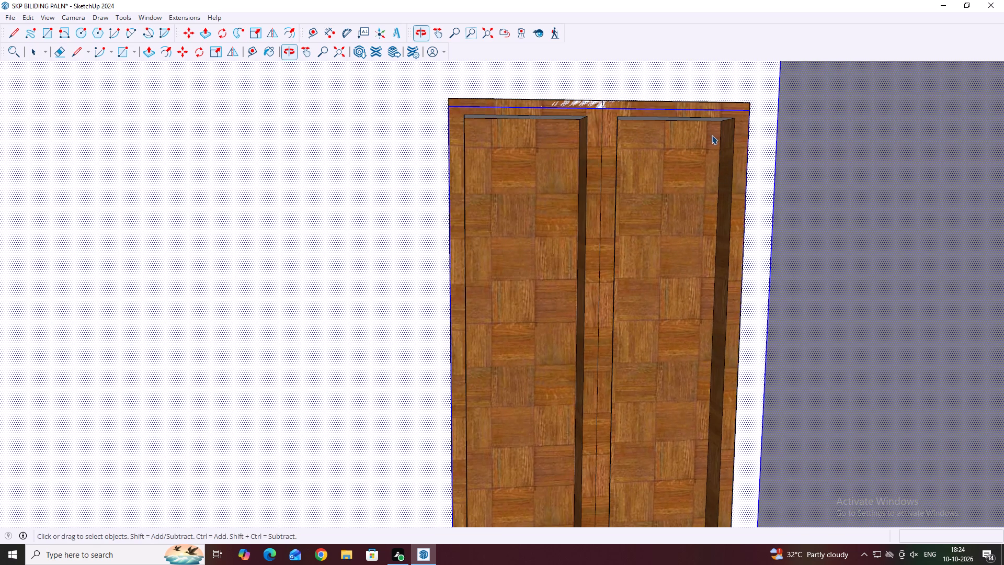
scroll(713, 135, "down", 6)
scroll(758, 123, "up", 1)
middle_click_drag(737, 119, 739, 289)
scroll(738, 287, "down", 5)
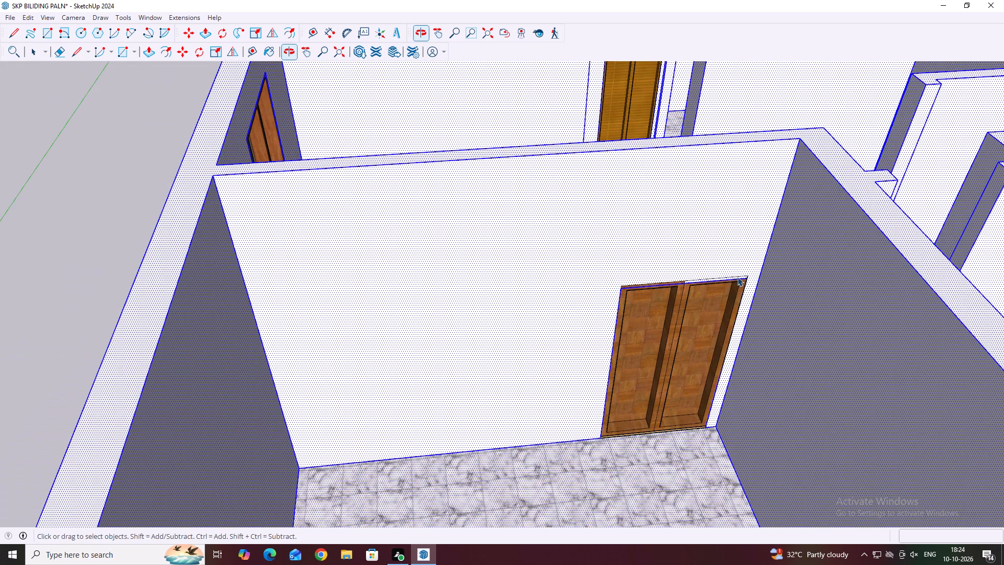
middle_click_drag(703, 175, 704, 217)
scroll(706, 233, "down", 8)
left_click(706, 230)
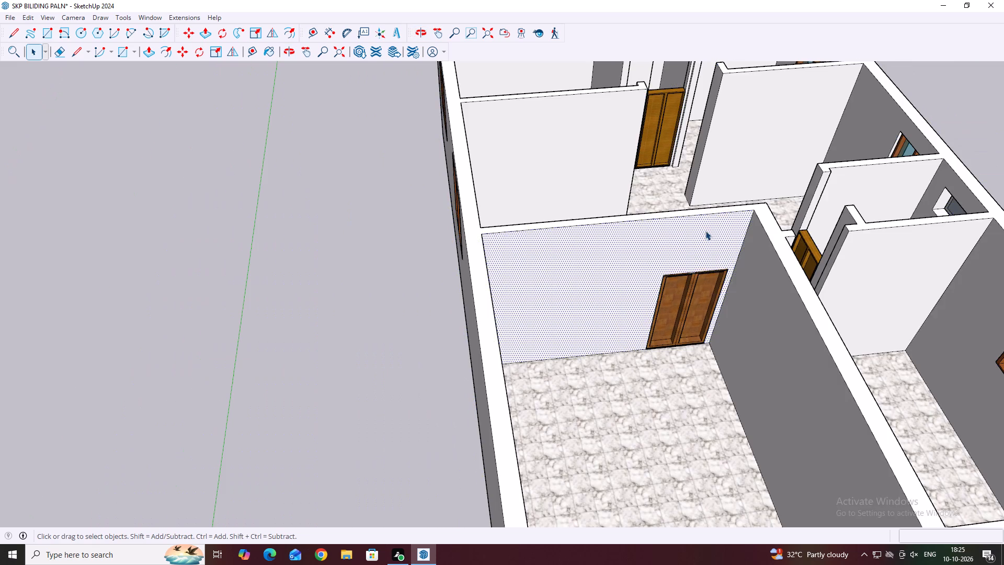
middle_click_drag(702, 223, 690, 258)
left_click(649, 244)
middle_click_drag(655, 248, 655, 274)
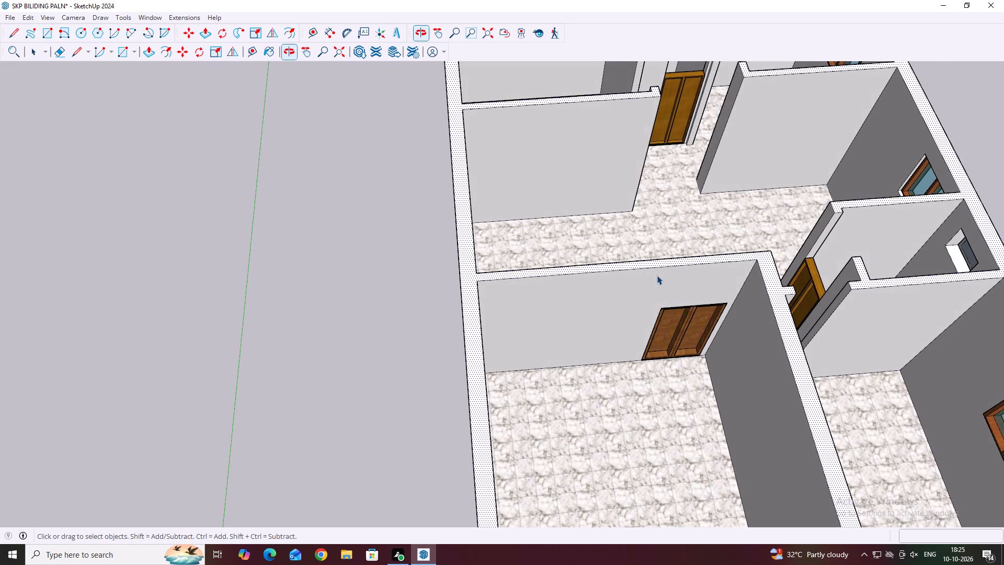
Draw a line about 3' 9" from the doorway's upper right corner up to the wall top, and on 5" across its thickness.
key("Escape")
key("l")
scroll(747, 289, "up", 3)
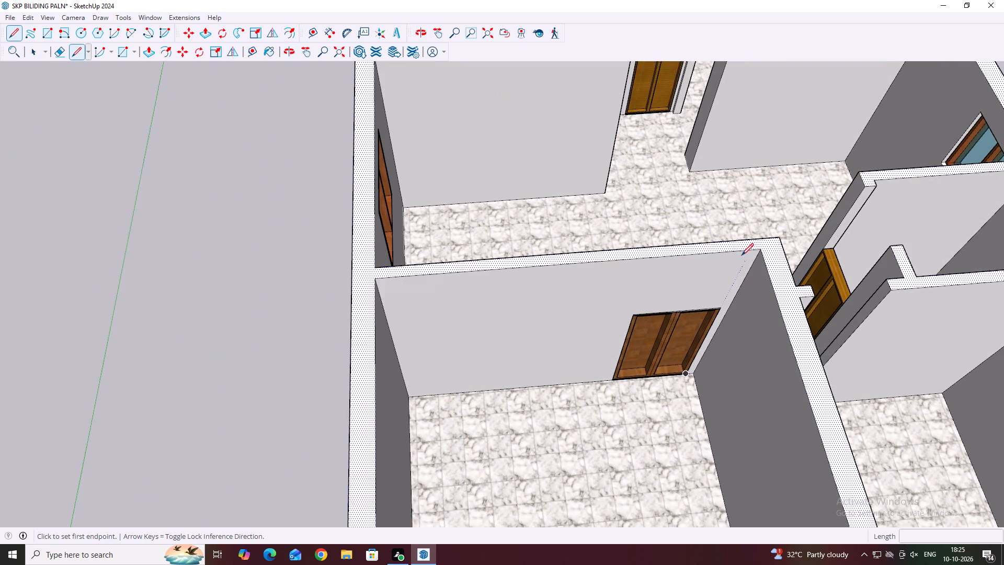
scroll(738, 248, "up", 1)
left_click(717, 315)
scroll(722, 284, "up", 3)
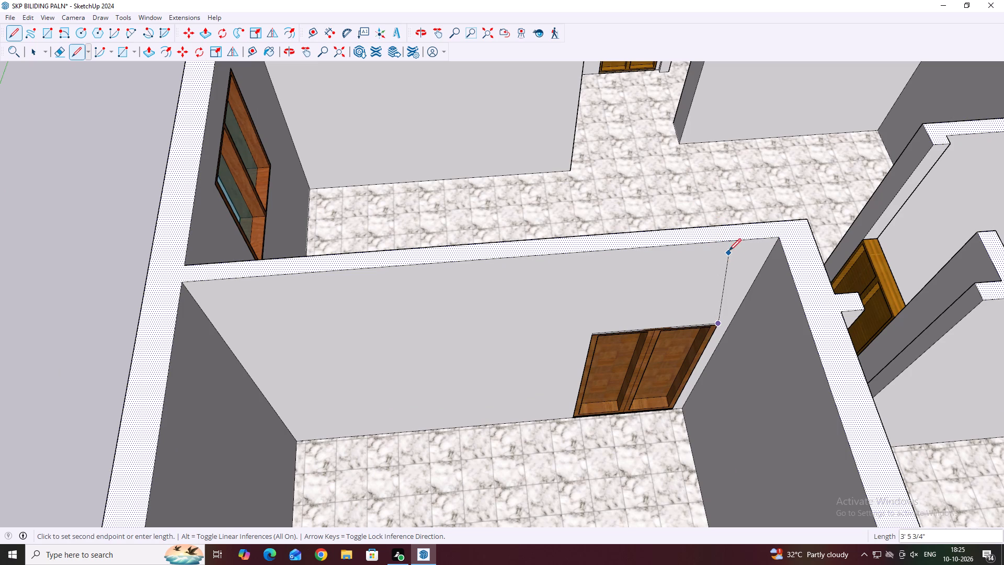
left_click(760, 240)
scroll(760, 230, "up", 2)
left_click(760, 221)
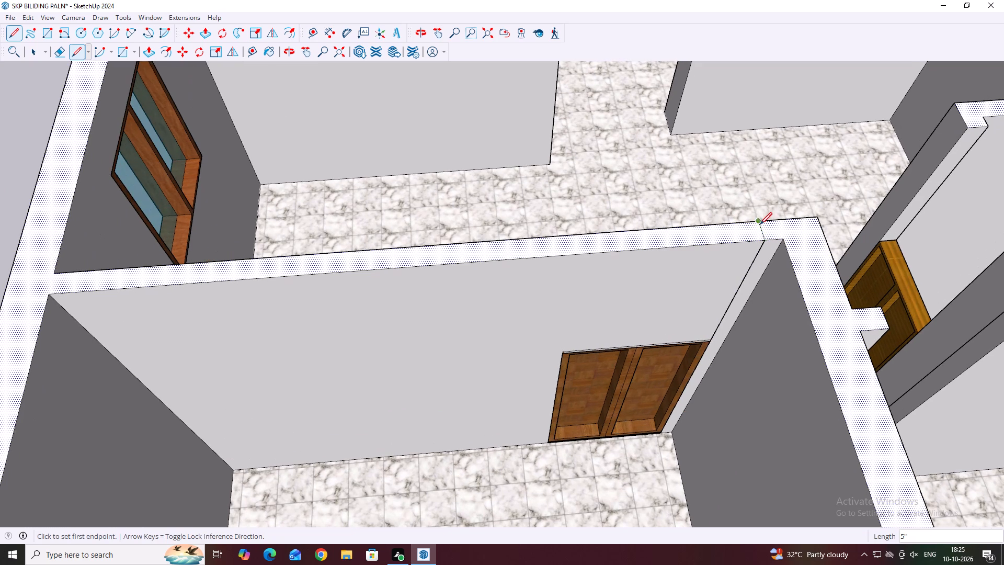
Draw a line from the doorway's upper left corner up to the wall top, and on 5" across the wall's thickness.
scroll(752, 230, "down", 5)
key("space")
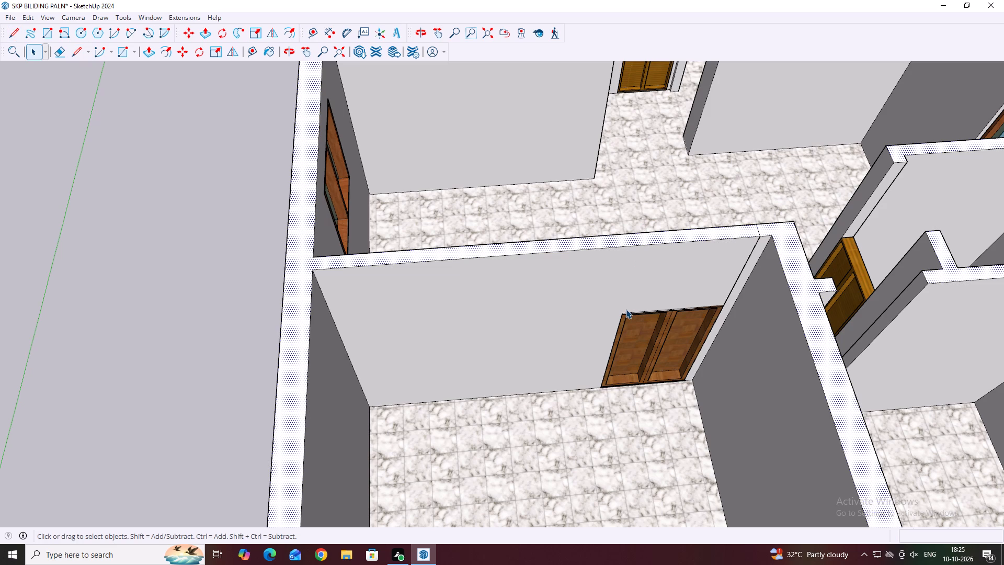
key("l")
left_click(623, 310)
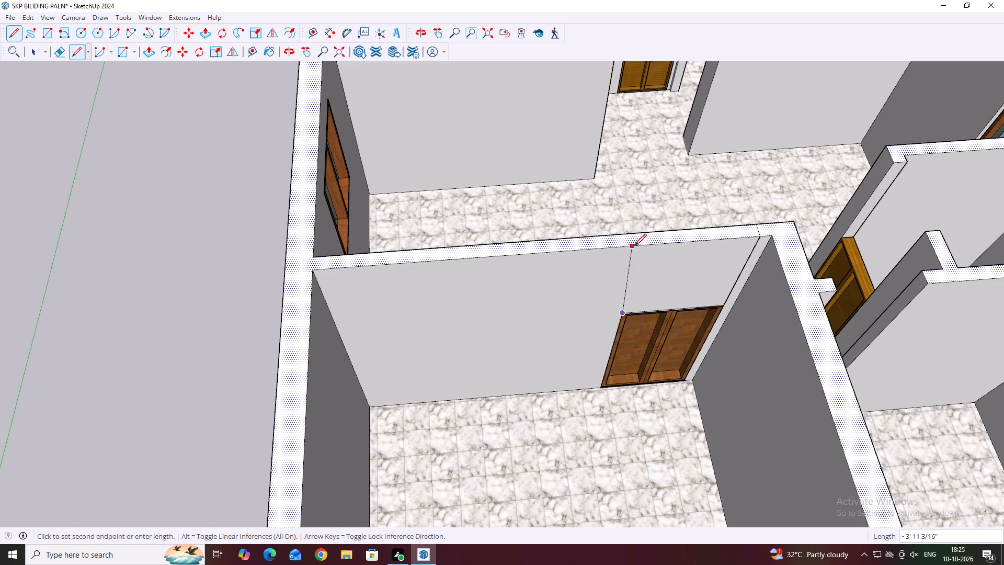
left_click(640, 247)
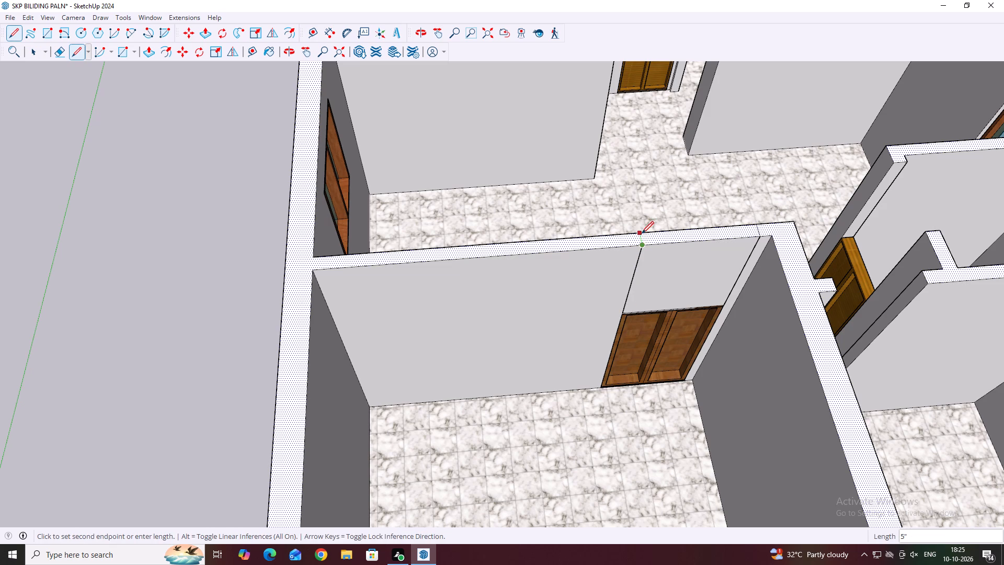
left_click(642, 233)
key("Escape")
key("space")
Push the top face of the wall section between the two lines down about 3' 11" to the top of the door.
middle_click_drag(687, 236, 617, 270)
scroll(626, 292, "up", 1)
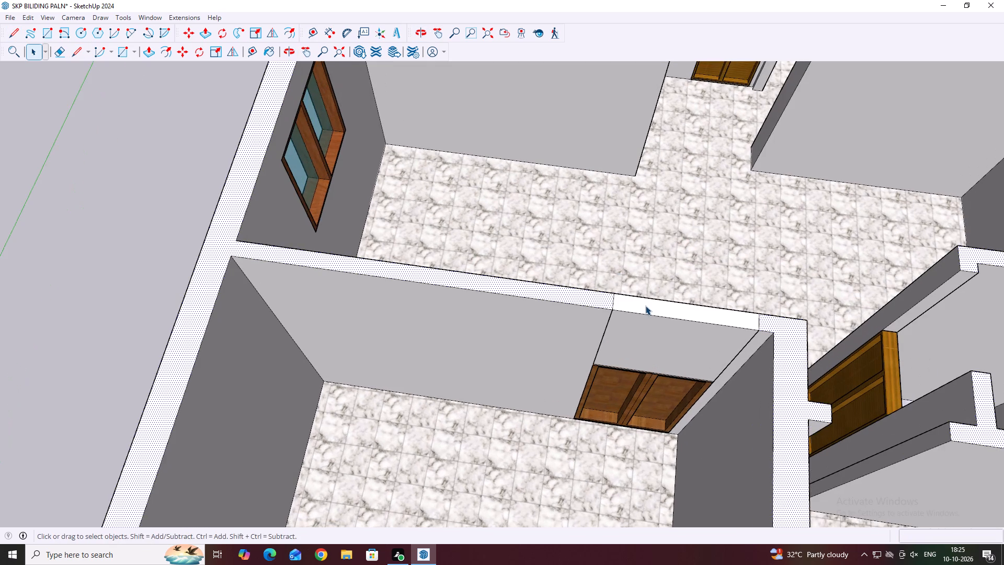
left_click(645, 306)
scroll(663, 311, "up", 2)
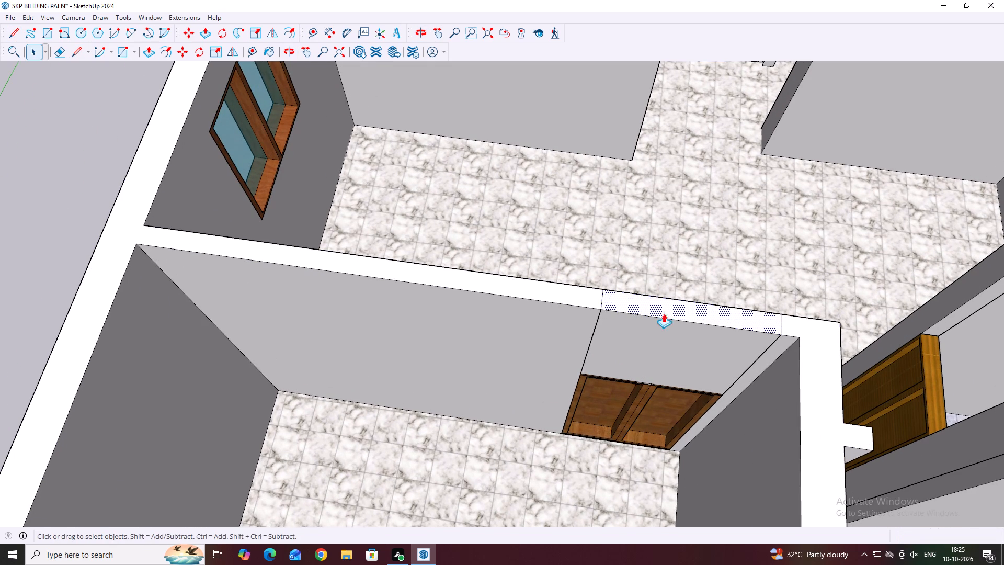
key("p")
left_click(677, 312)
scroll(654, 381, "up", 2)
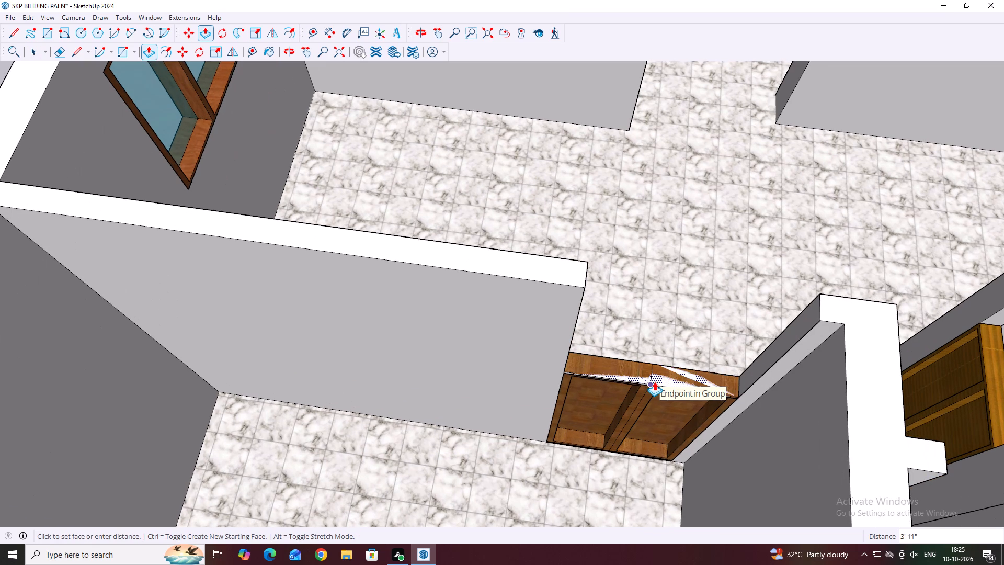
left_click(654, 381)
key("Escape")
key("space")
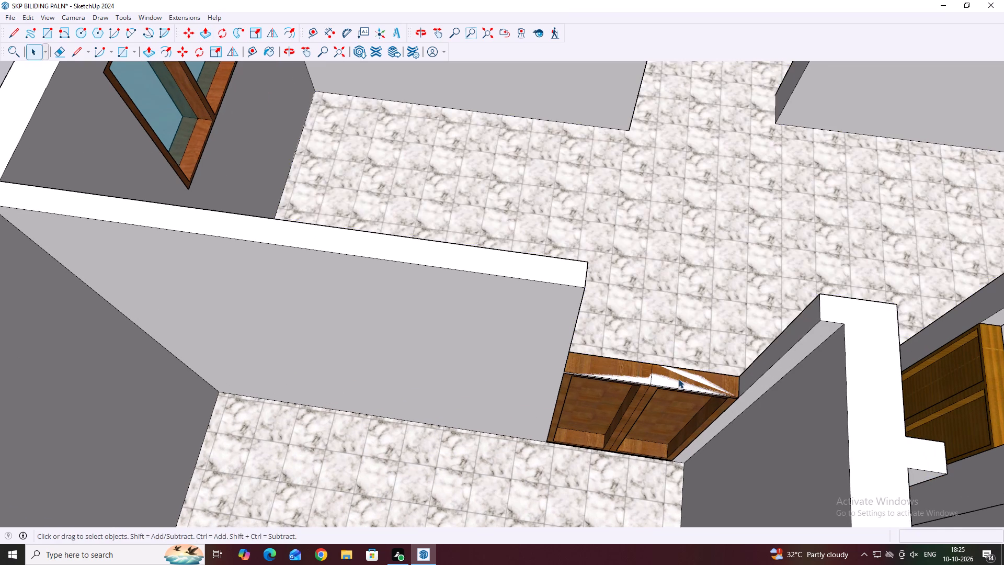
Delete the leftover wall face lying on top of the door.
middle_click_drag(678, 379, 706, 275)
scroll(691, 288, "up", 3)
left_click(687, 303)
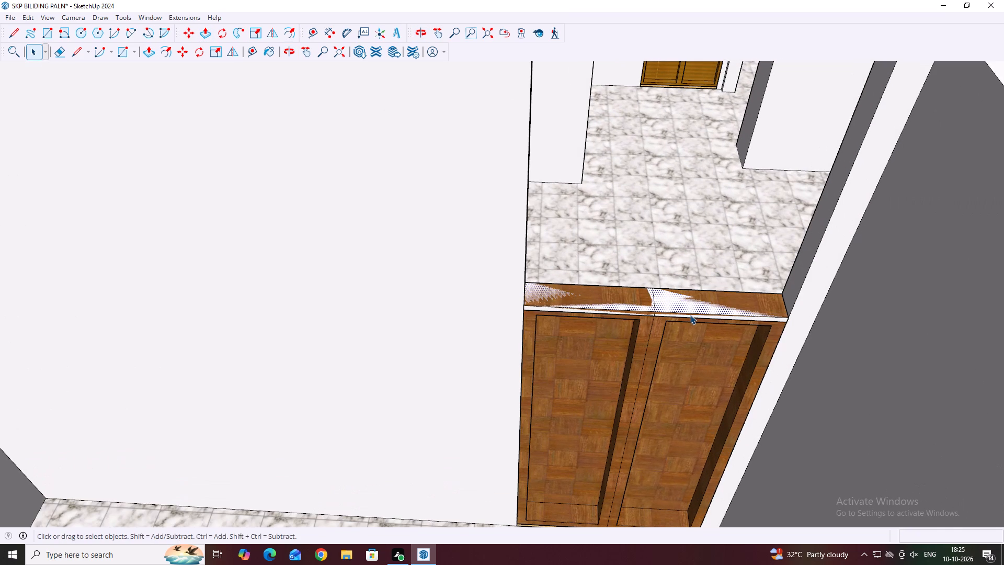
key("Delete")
Examine the strip along the door's top edge and how the door sits under the opened wall section.
middle_click_drag(654, 319, 678, 299)
scroll(682, 297, "up", 3)
left_click(690, 284)
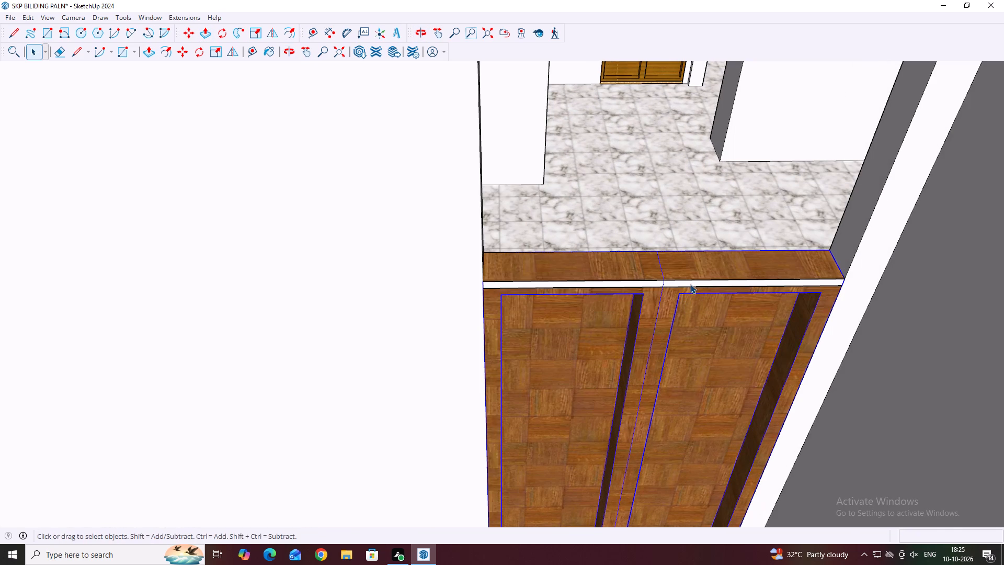
left_click(690, 280)
scroll(672, 291, "up", 2)
left_click(653, 285)
scroll(631, 283, "up", 2)
left_click(631, 282)
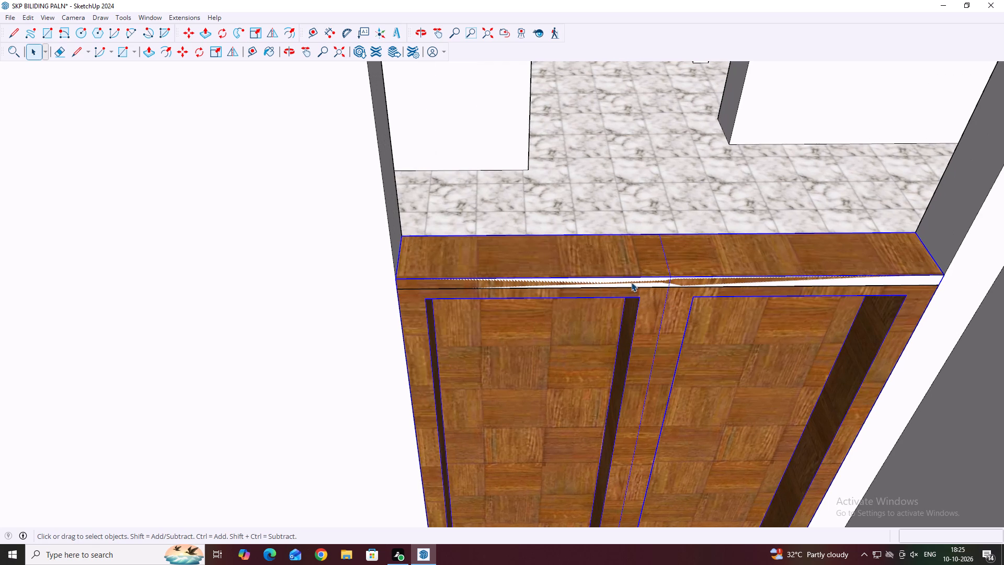
scroll(636, 280, "down", 10)
middle_click(628, 238)
key("Escape")
left_click(603, 458)
middle_click_drag(641, 288, 650, 225)
scroll(644, 208, "up", 3)
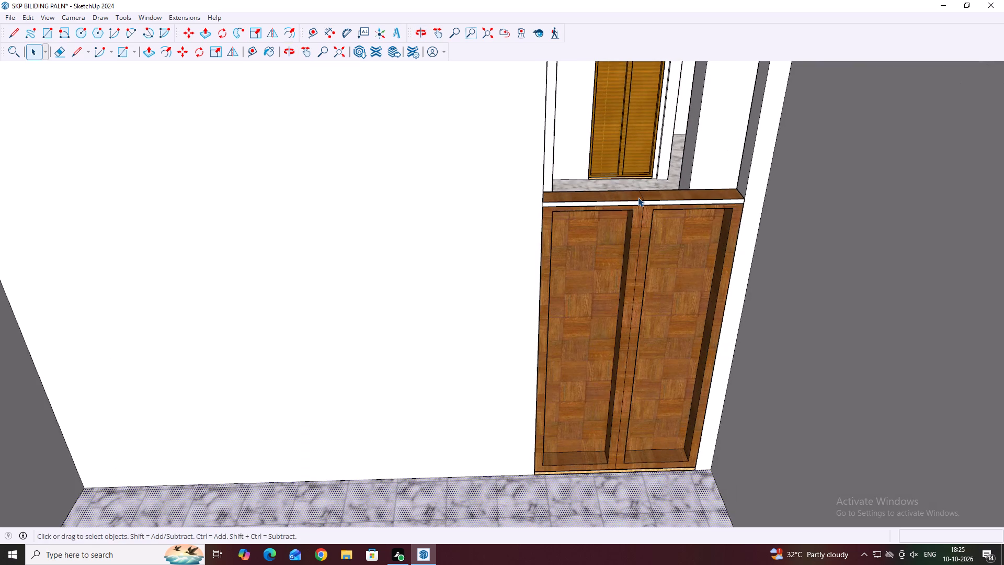
middle_click_drag(708, 214, 718, 178)
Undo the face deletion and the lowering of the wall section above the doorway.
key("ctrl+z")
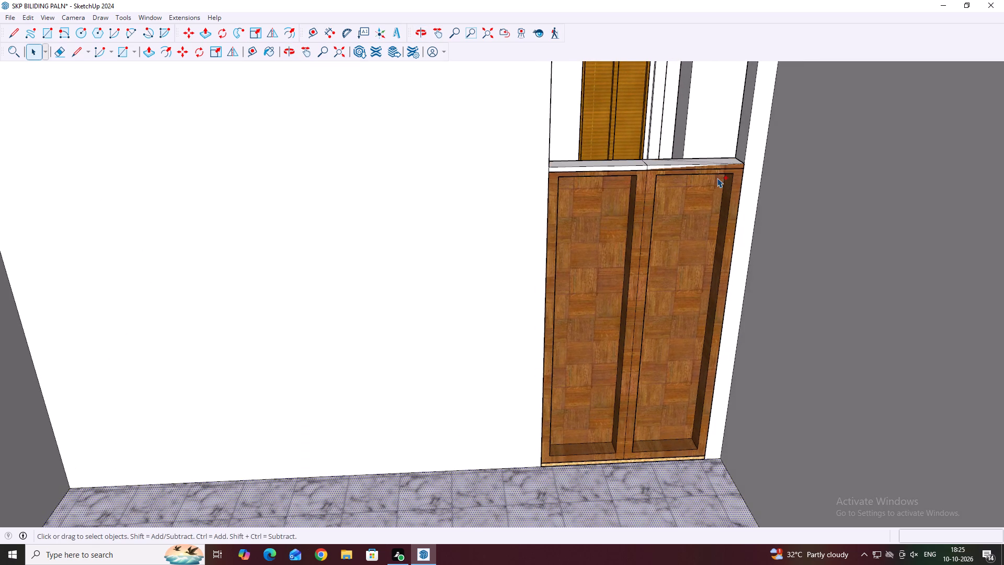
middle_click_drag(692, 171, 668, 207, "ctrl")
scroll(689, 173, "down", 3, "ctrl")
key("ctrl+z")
Examine the wall face around the doorway from inside the room and from outside the gate.
scroll(654, 202, "down", 5)
middle_click_drag(641, 187, 616, 259)
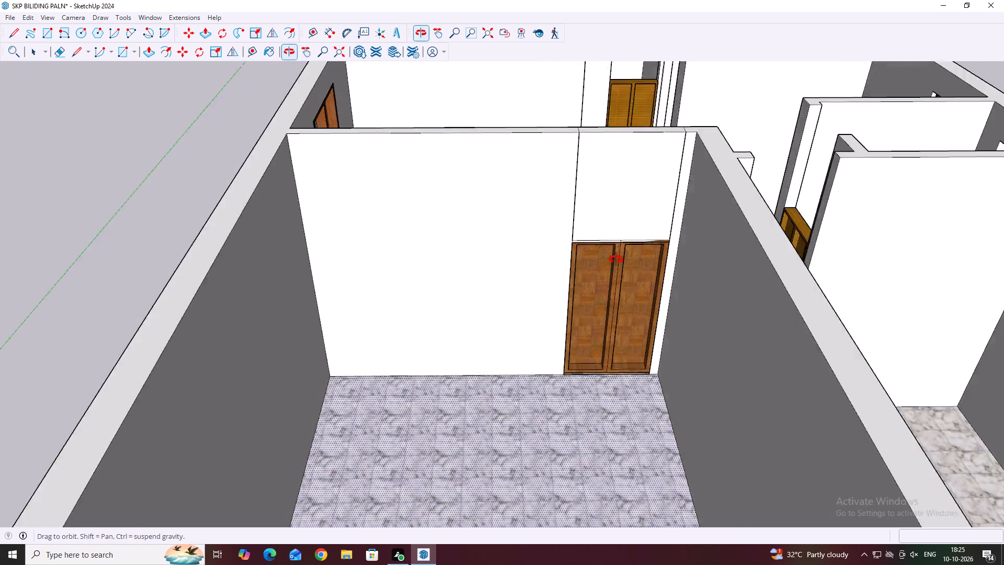
middle_click_drag(616, 259, 586, 328)
left_click(587, 292)
left_click(608, 286)
middle_click_drag(609, 276, 607, 224)
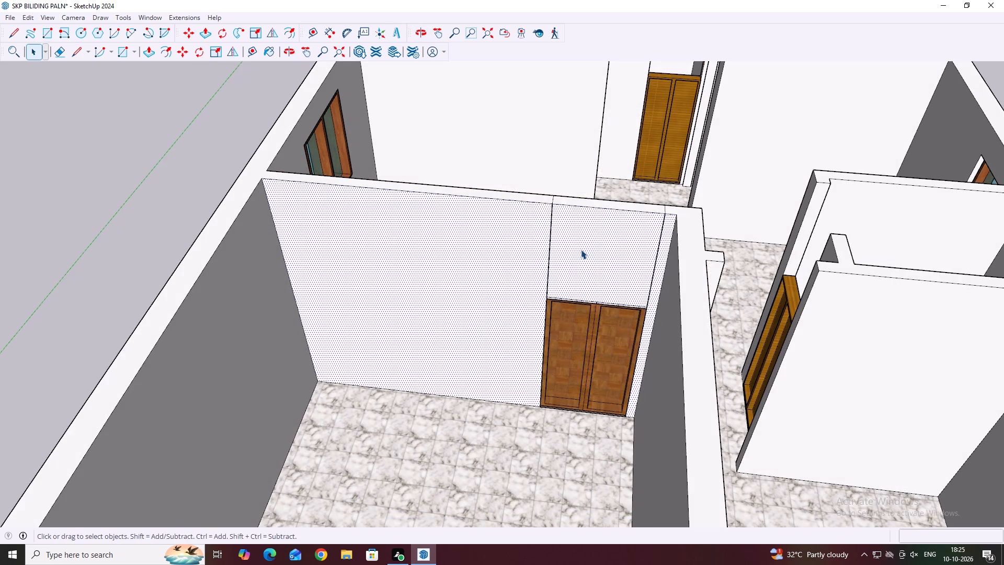
left_click(580, 252)
middle_click_drag(602, 236, 608, 243)
middle_click_drag(570, 371, 629, 177)
scroll(627, 169, "down", 5)
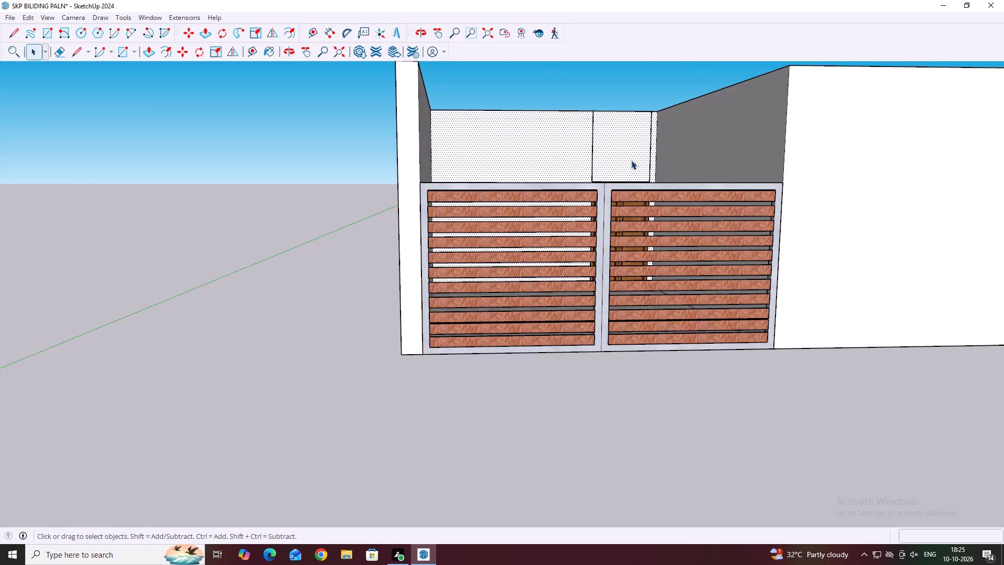
middle_click_drag(632, 143, 599, 339)
left_click(623, 264)
middle_click_drag(626, 247, 611, 315)
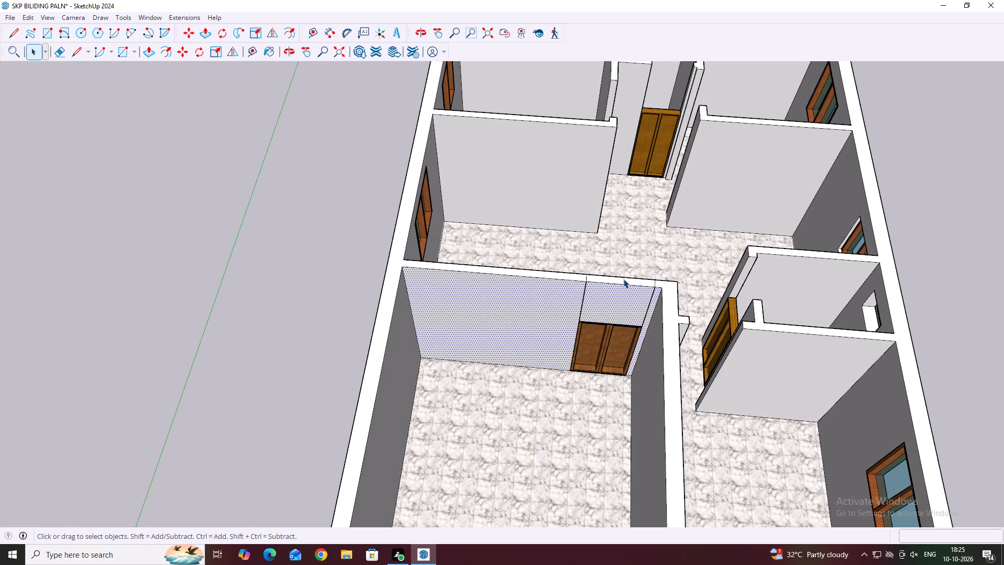
Delete the wall's top face between the two lines above the doorway.
left_click(623, 278)
middle_click_drag(625, 284, 624, 313)
left_click(619, 297)
middle_click_drag(621, 301, 622, 319)
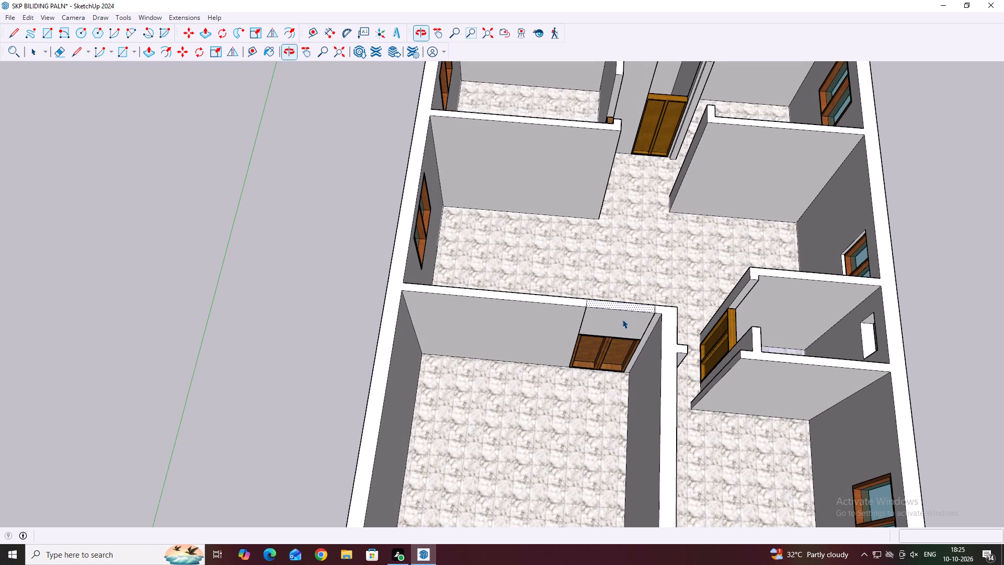
key("Delete")
Examine the wall's front face and the edges between the open wall top and the door.
middle_click_drag(623, 322, 620, 353)
scroll(619, 345, "up", 2)
left_click(618, 328)
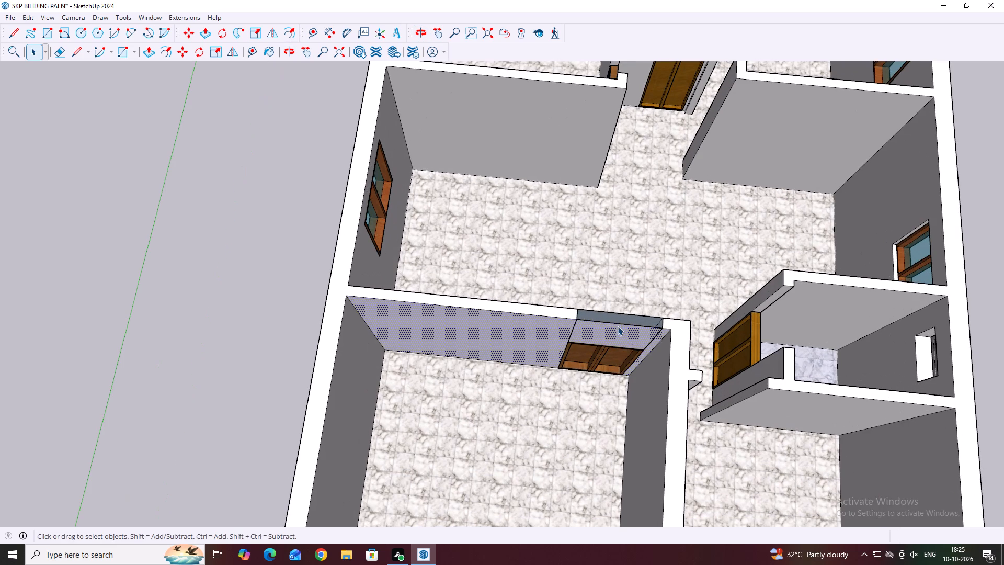
middle_click_drag(618, 321, 611, 349)
scroll(611, 352, "down", 1)
scroll(610, 348, "up", 2)
middle_click_drag(615, 335, 614, 370)
middle_click_drag(613, 374, 611, 336)
scroll(611, 336, "down", 1)
scroll(611, 336, "up", 3)
middle_click_drag(625, 327, 638, 271)
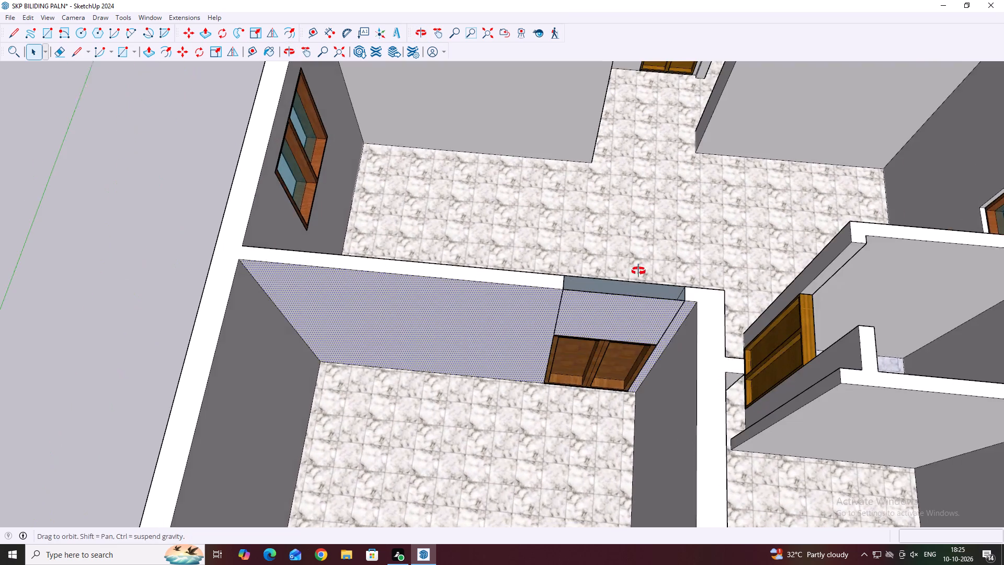
middle_click_drag(638, 271, 640, 265)
middle_click_drag(623, 316, 633, 256)
scroll(654, 264, "up", 2)
left_click(656, 250)
middle_click_drag(572, 303, 577, 287)
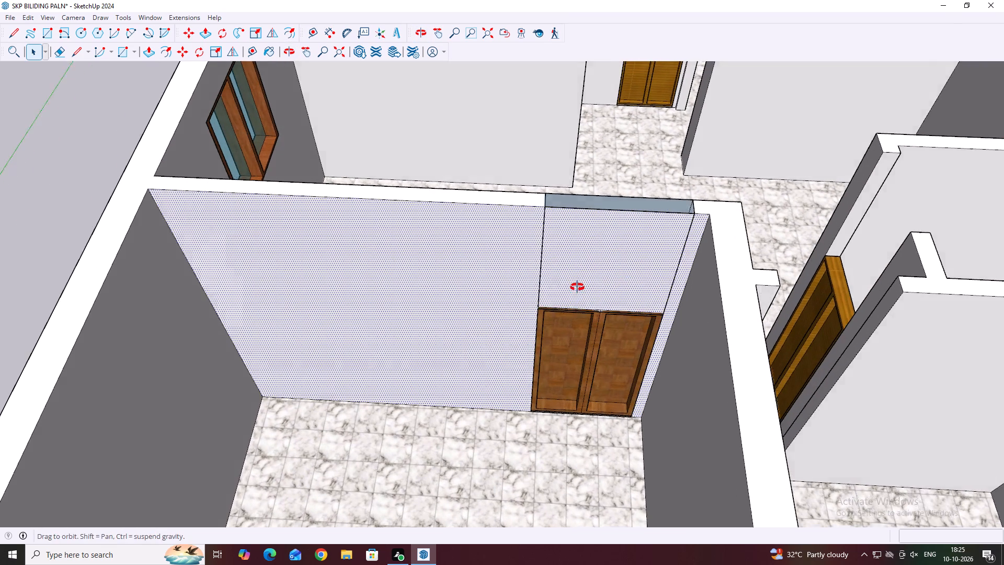
middle_click_drag(577, 287, 595, 253)
scroll(549, 224, "up", 2)
left_click(576, 219)
scroll(541, 288, "up", 4)
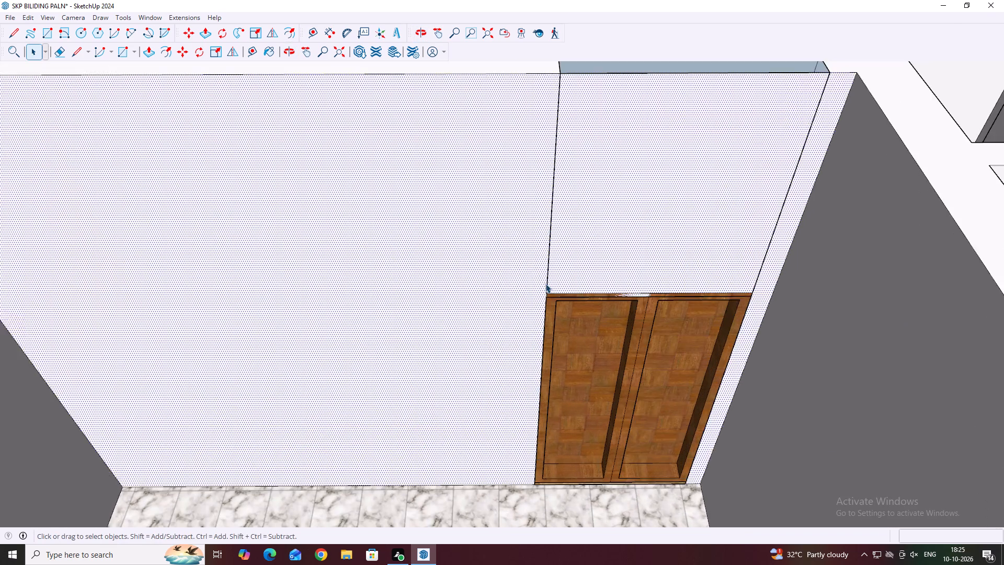
scroll(545, 284, "up", 6)
left_click(635, 261)
scroll(617, 265, "down", 6)
left_click_drag(374, 225, 380, 226)
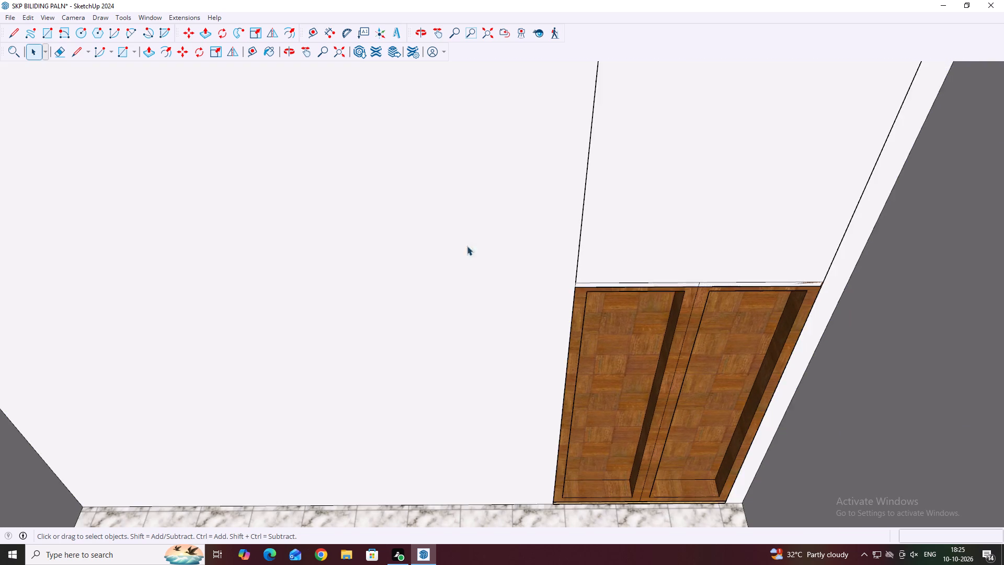
scroll(509, 261, "down", 5)
middle_click_drag(692, 163, 678, 245)
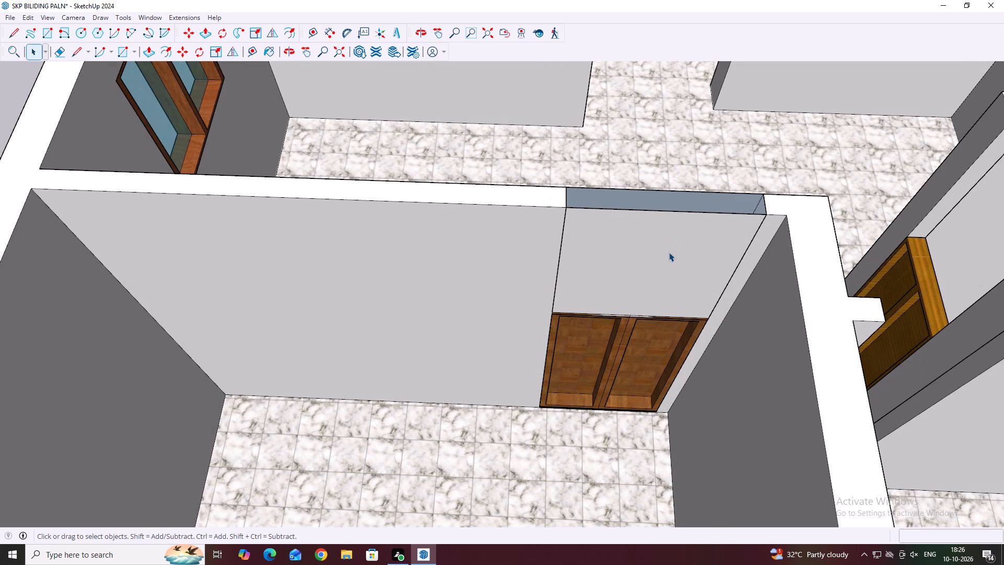
Erase the front and rear top edges of the wall section above the doorway to remove the wall's two side faces.
key("e")
left_click(670, 210)
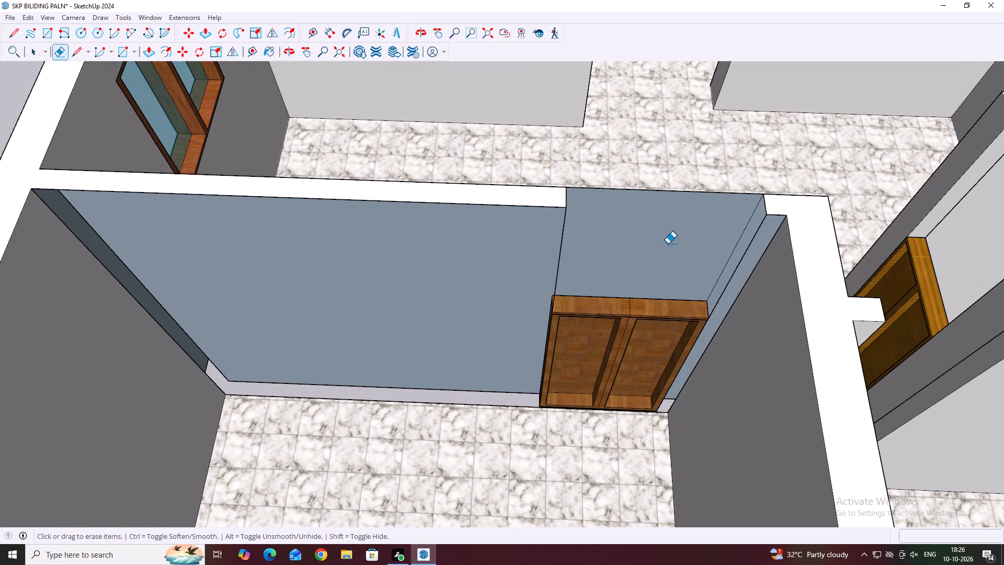
middle_click_drag(669, 244, 697, 168)
scroll(774, 257, "down", 4)
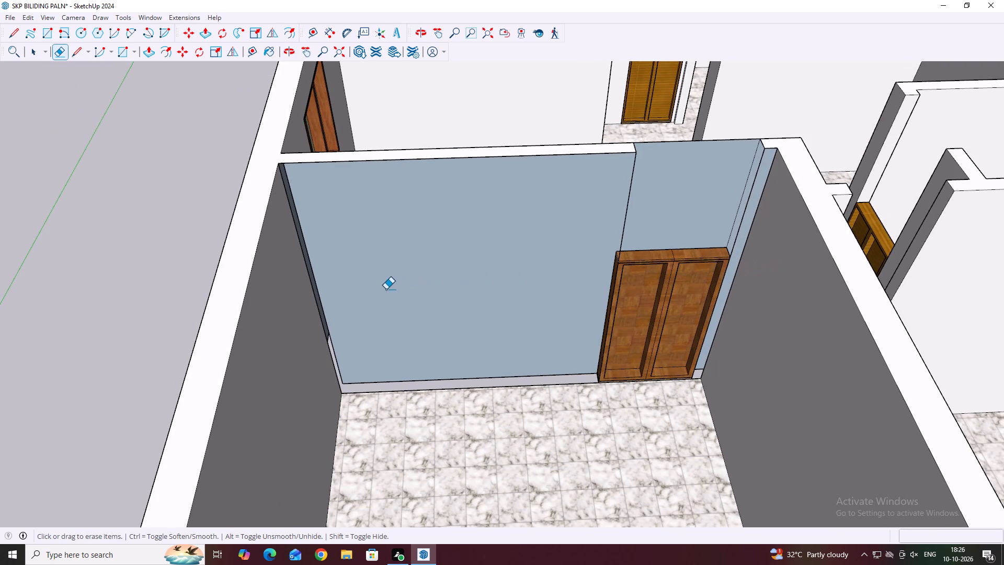
key("Escape")
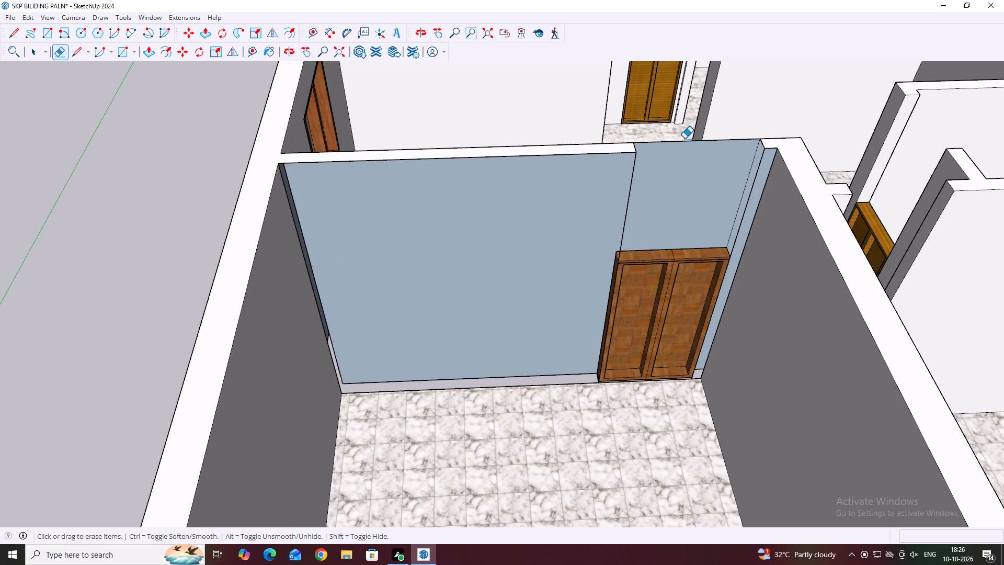
left_click(684, 139)
left_click(684, 142)
scroll(686, 163, "down", 4)
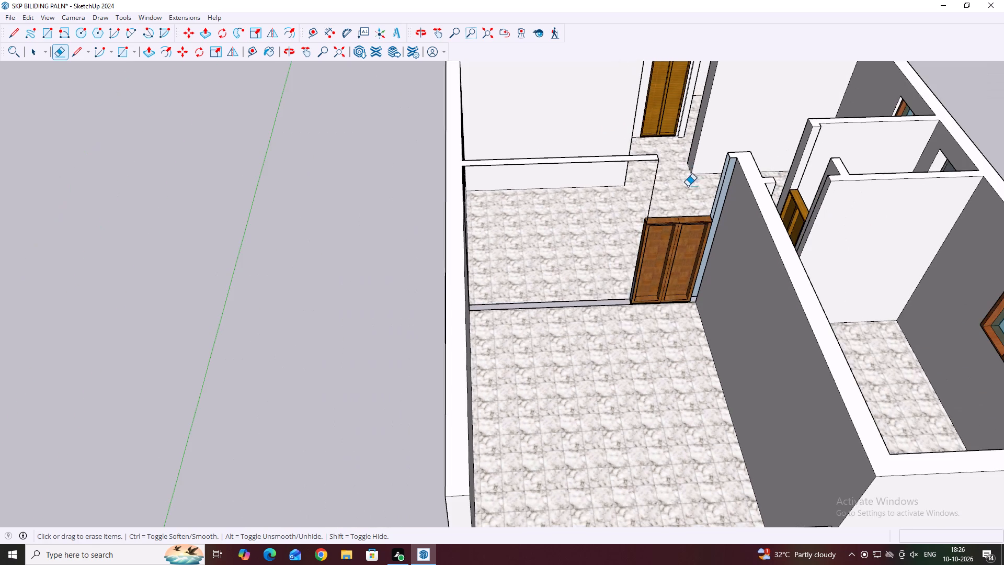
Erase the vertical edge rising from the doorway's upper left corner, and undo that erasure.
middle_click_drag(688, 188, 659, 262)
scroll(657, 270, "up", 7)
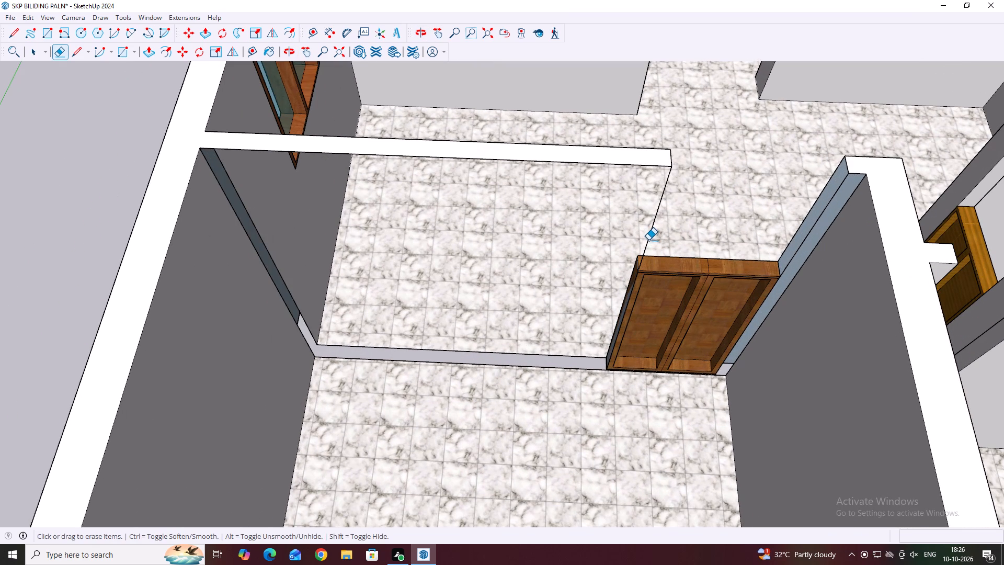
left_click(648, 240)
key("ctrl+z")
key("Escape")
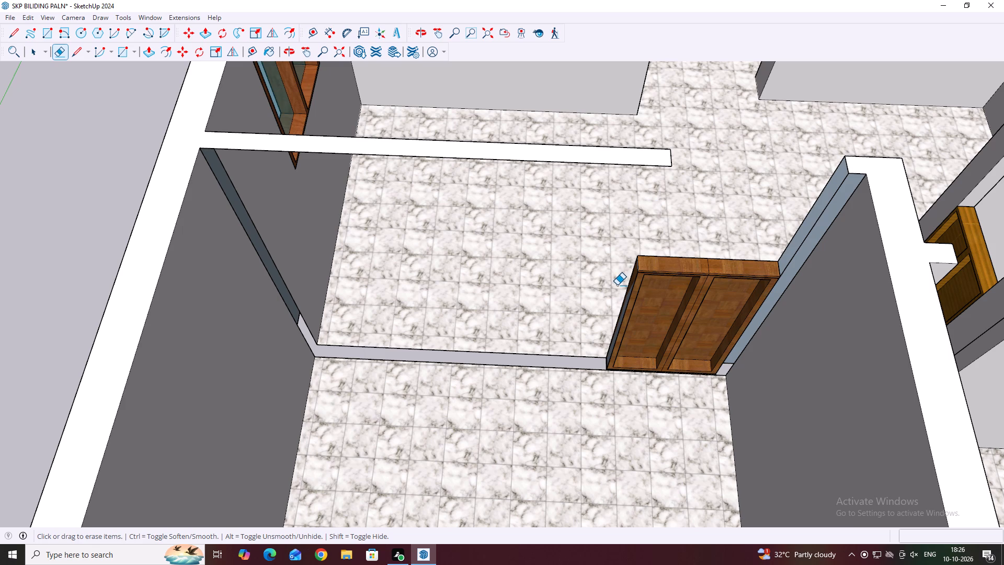
Examine the door's top and the remaining vertical edge beside it in the open wall.
key("space")
scroll(521, 363, "down", 4)
middle_click_drag(661, 297, 648, 309)
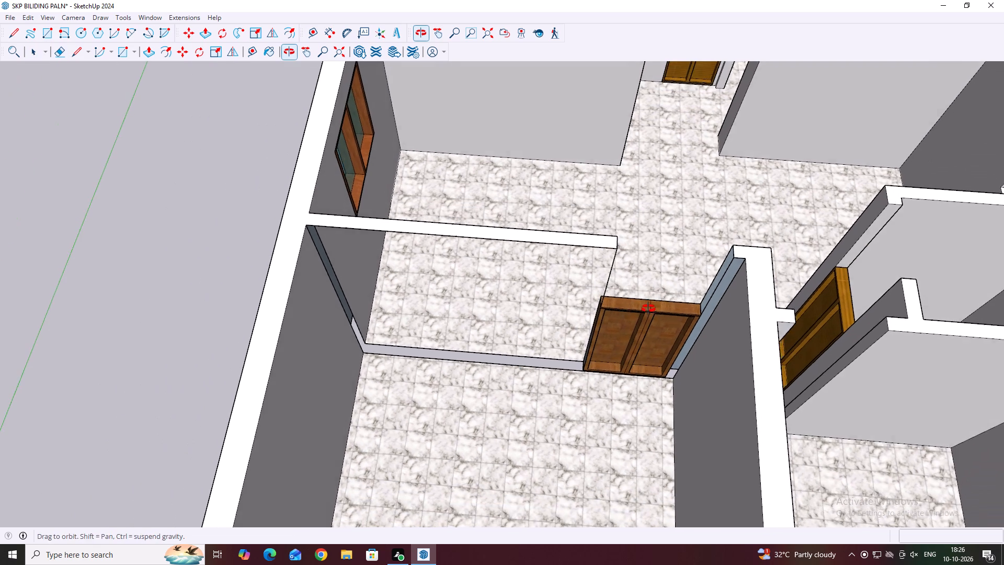
middle_click_drag(648, 309, 644, 314)
scroll(629, 315, "up", 6)
middle_click_drag(630, 320, 614, 234)
scroll(610, 233, "up", 4)
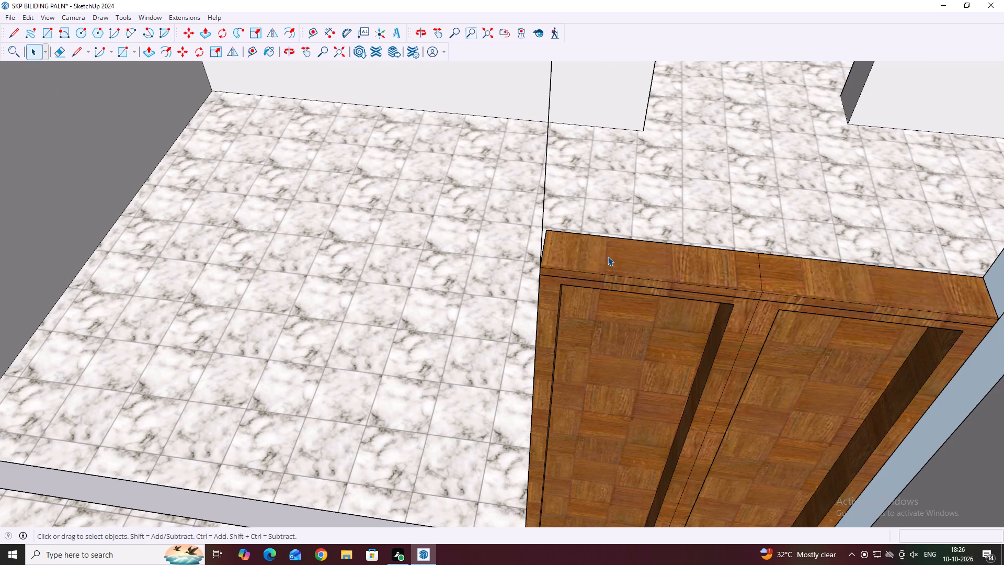
left_click(612, 276)
scroll(634, 274, "down", 2)
left_click(710, 272)
key("Escape")
scroll(625, 263, "down", 3)
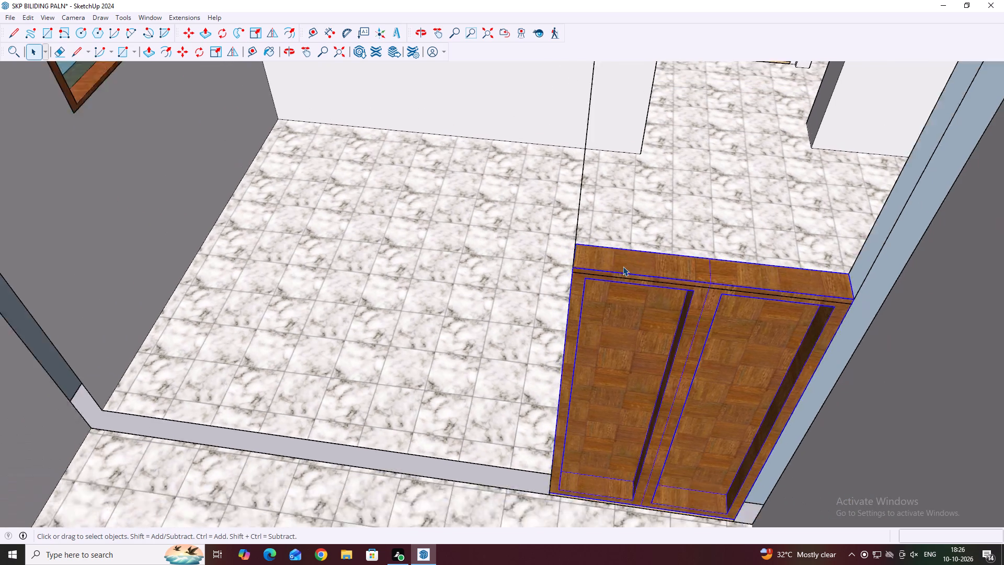
scroll(623, 266, "down", 10)
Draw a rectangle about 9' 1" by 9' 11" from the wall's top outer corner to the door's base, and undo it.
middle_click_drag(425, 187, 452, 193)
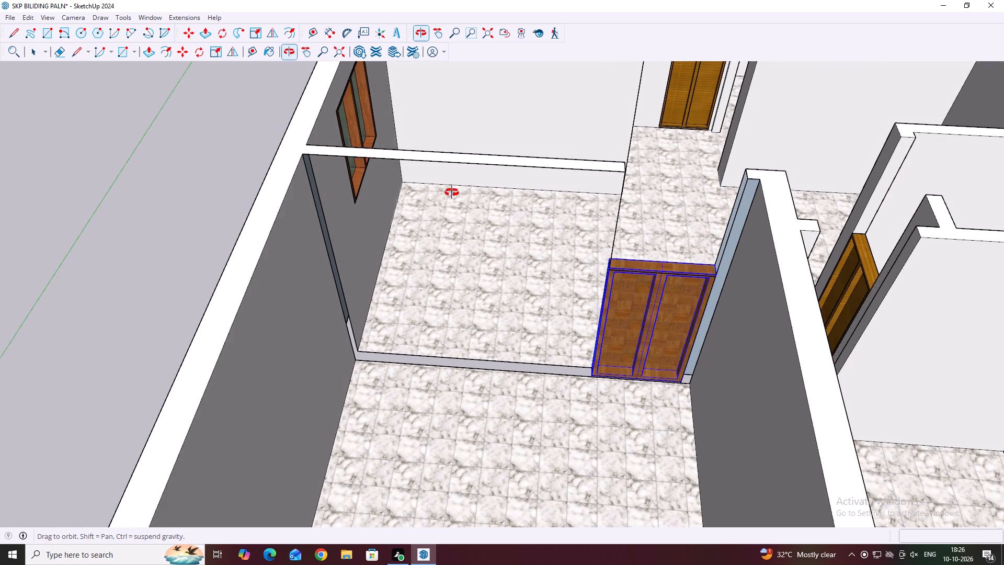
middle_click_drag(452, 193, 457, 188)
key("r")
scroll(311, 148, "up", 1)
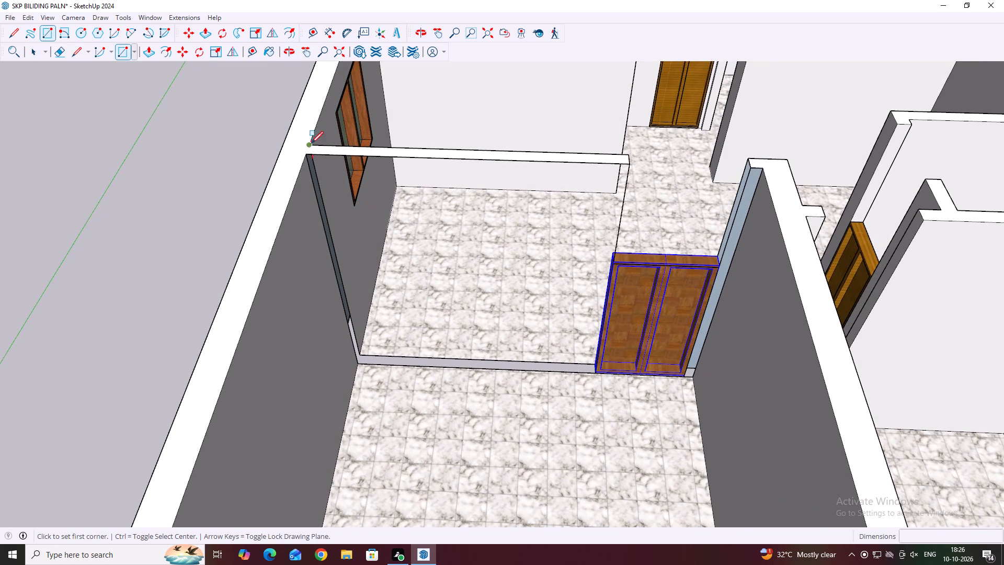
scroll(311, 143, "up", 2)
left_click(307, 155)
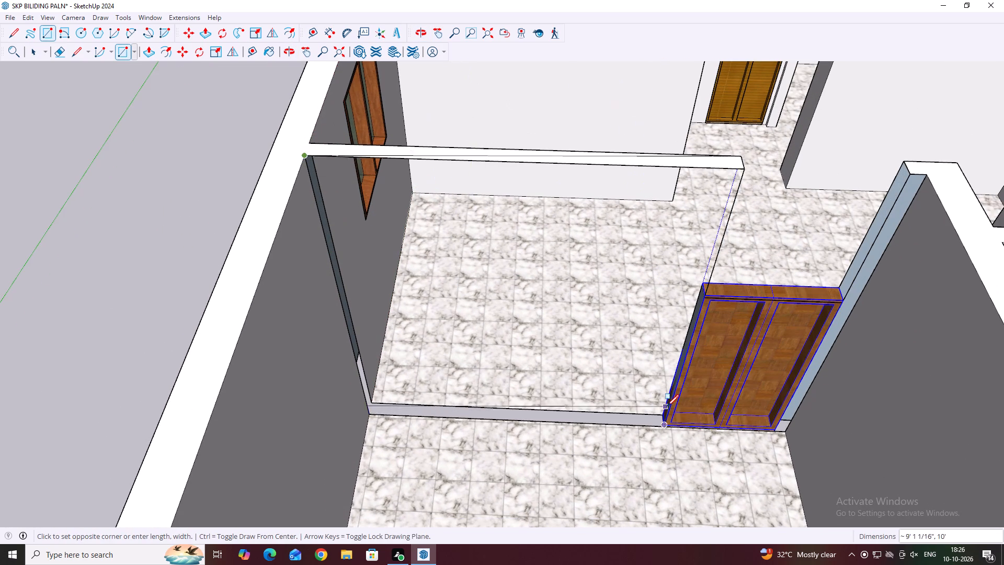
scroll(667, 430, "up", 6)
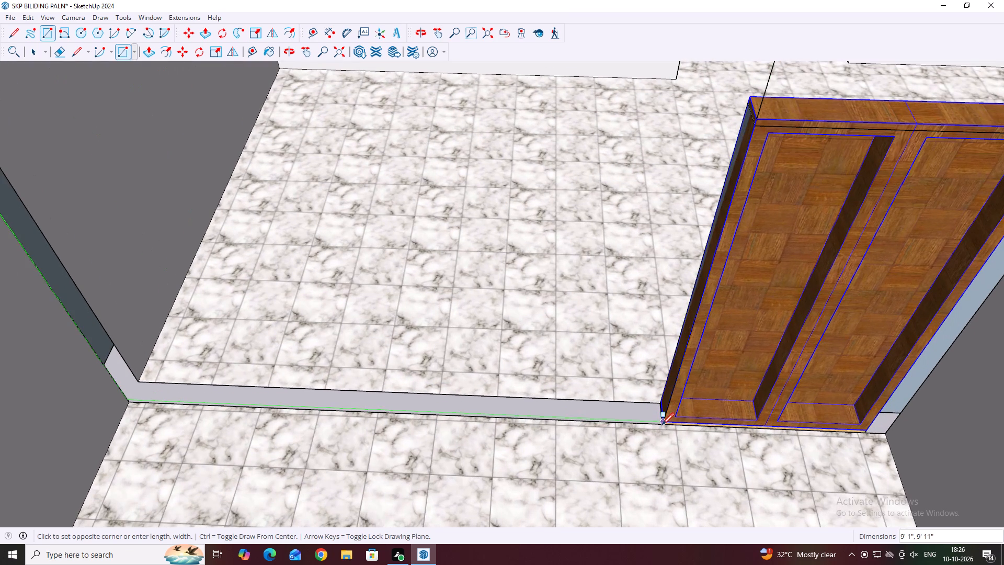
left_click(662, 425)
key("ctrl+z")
Rebuild the wall's open front face with a rectangle from the doorway's bottom corner to the wall's top outer corner.
scroll(666, 422, "up", 1)
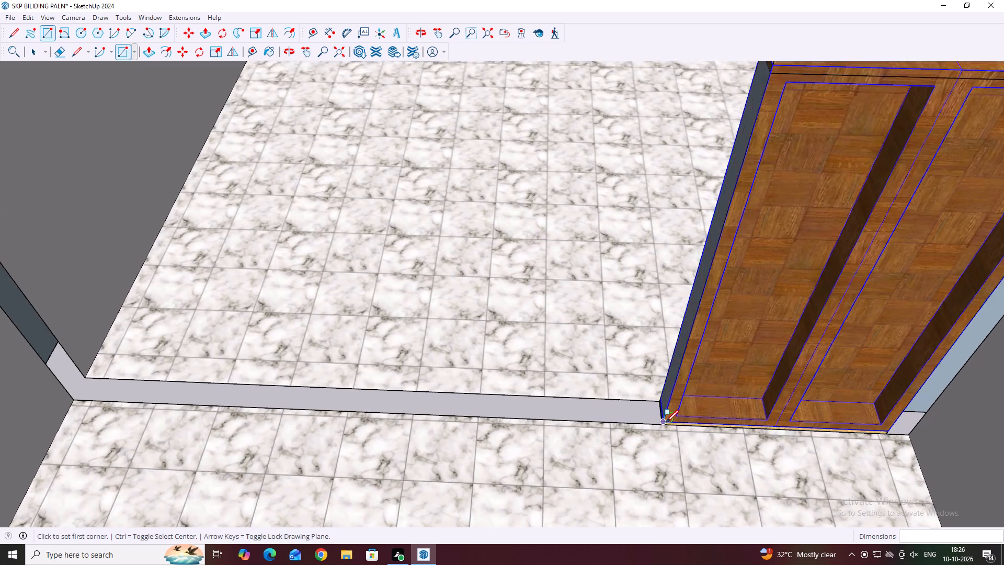
scroll(666, 422, "up", 20)
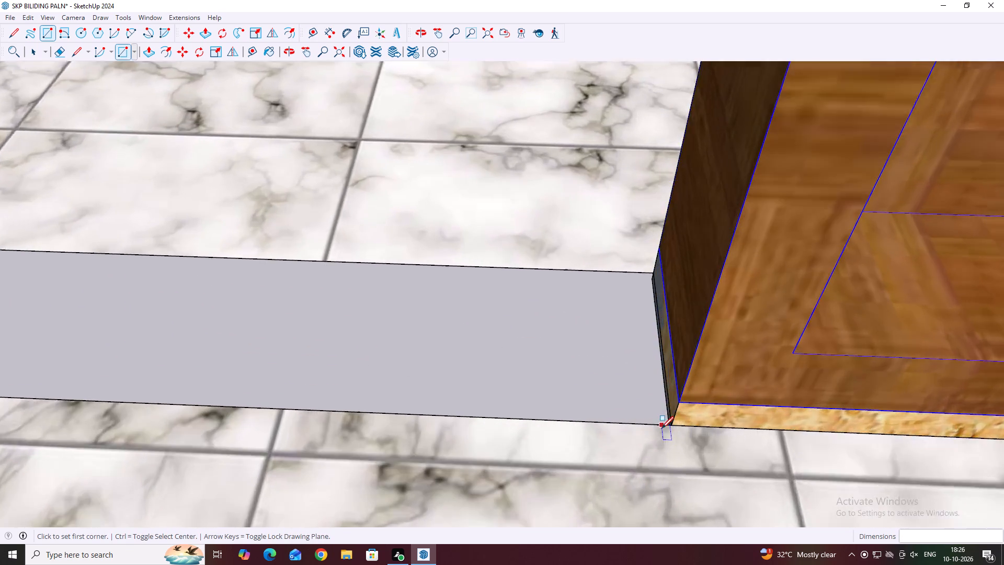
scroll(661, 428, "up", 16)
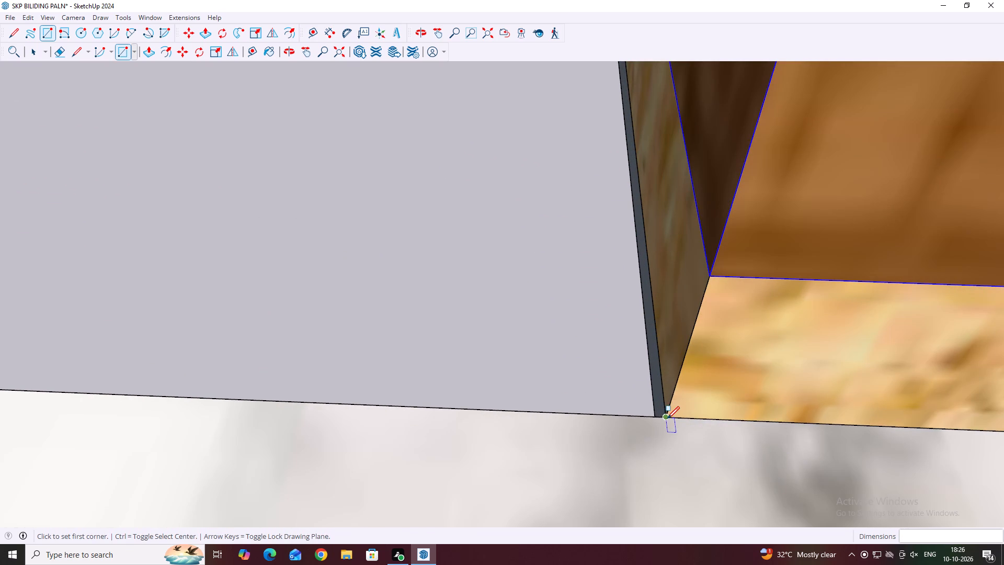
left_click(665, 416)
scroll(581, 376, "down", 20)
scroll(581, 376, "down", 12)
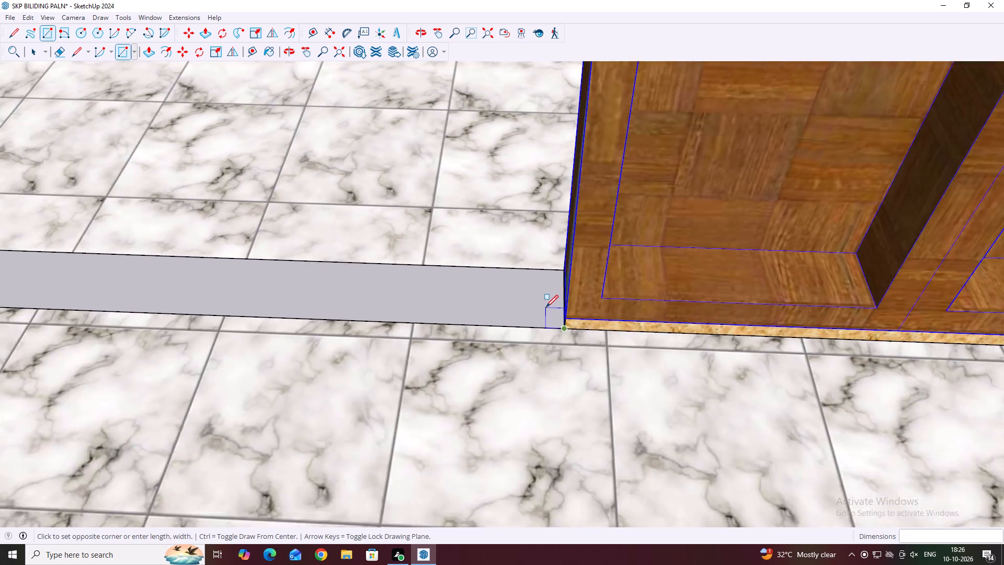
scroll(546, 307, "down", 20)
scroll(546, 307, "down", 8)
middle_click(546, 300)
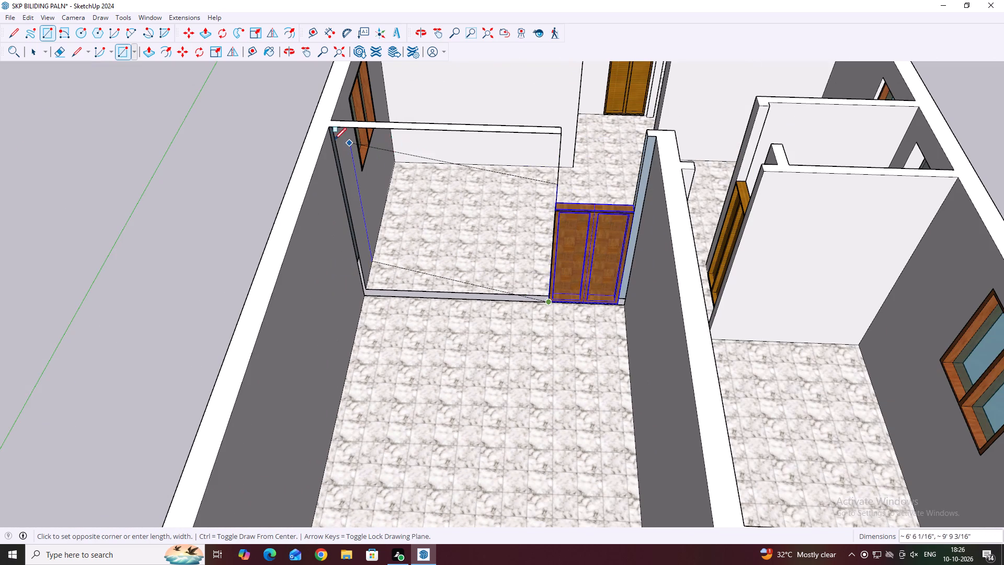
scroll(328, 132, "up", 4)
left_click(328, 125)
Delete the stray face covering the front of the double-panel door.
key("space")
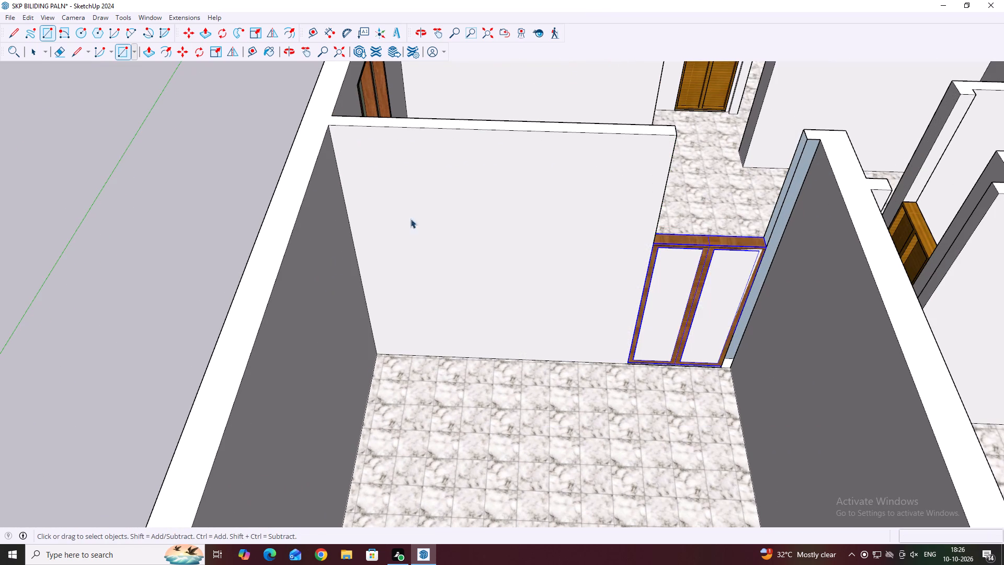
key("Escape")
left_click(671, 291)
key("Delete")
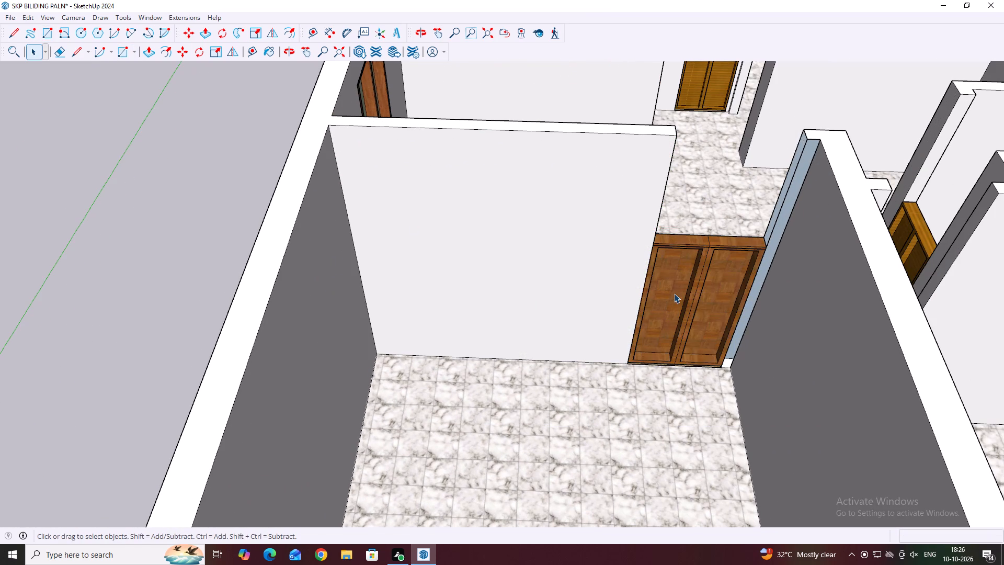
Draw a 3' 11" by 5" rectangle on the opposite wall end, from its top corner to the door's top.
middle_click_drag(755, 281, 701, 291)
middle_click_drag(786, 228, 868, 361)
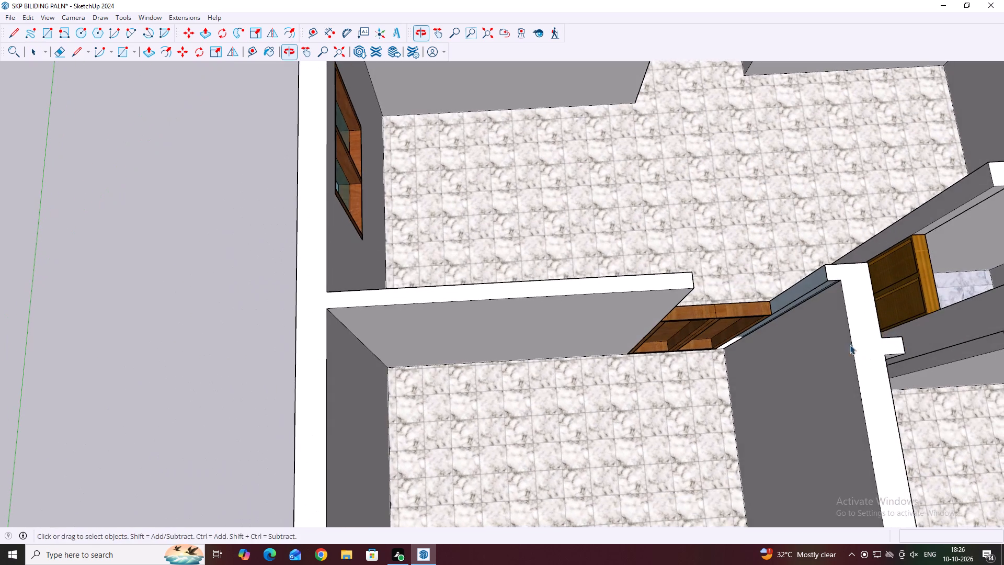
middle_click_drag(751, 284, 684, 264)
middle_click_drag(742, 355, 794, 280)
scroll(825, 217, "up", 2)
middle_click_drag(812, 242, 876, 266)
key("r")
scroll(830, 176, "up", 3)
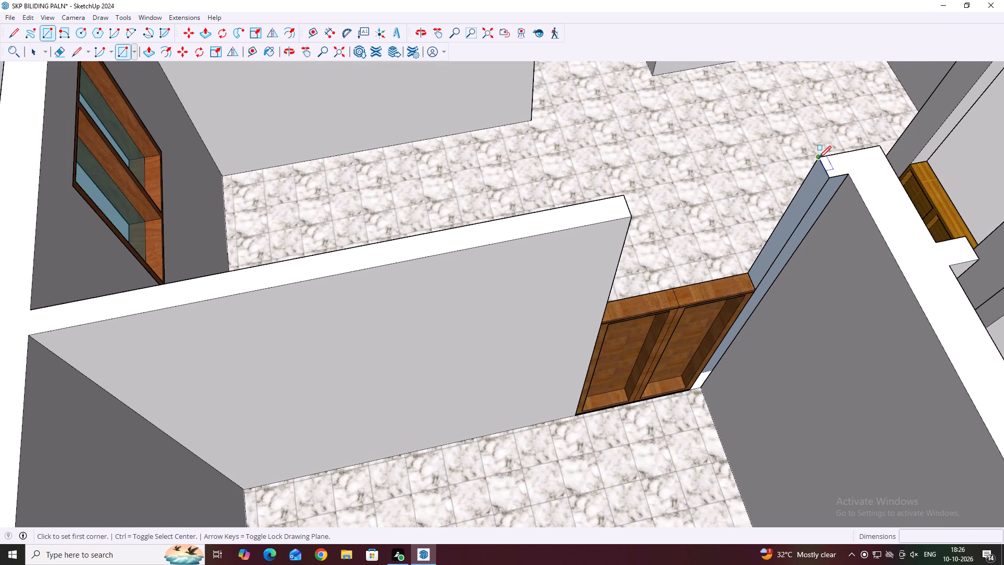
left_click(819, 158)
left_click(755, 286)
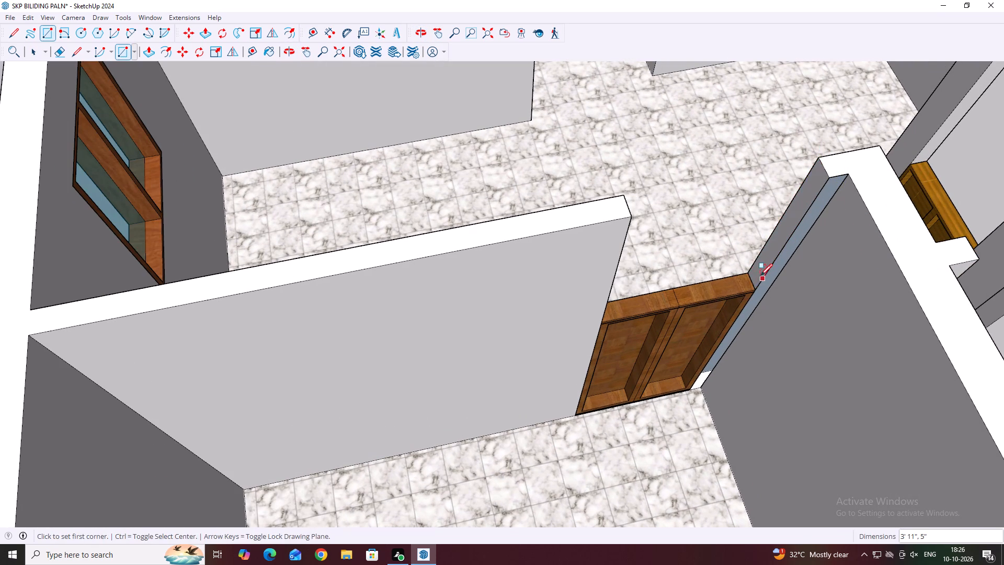
Close the narrow front-facing strip beside the door with a rectangle from the wall's top corner to the floor corner.
middle_click_drag(813, 278, 799, 199)
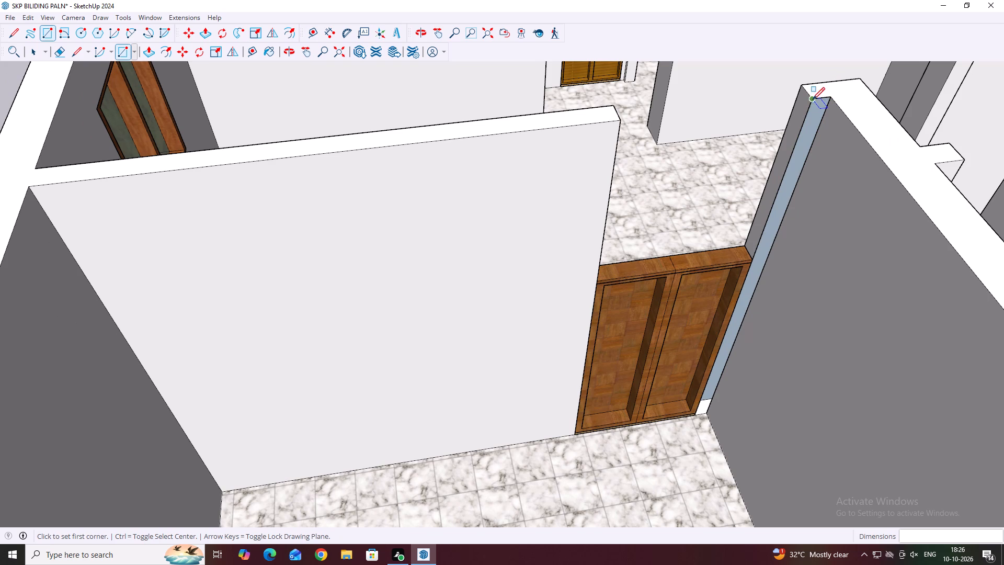
left_click(813, 99)
scroll(709, 441, "up", 3)
middle_click_drag(712, 419, 601, 402)
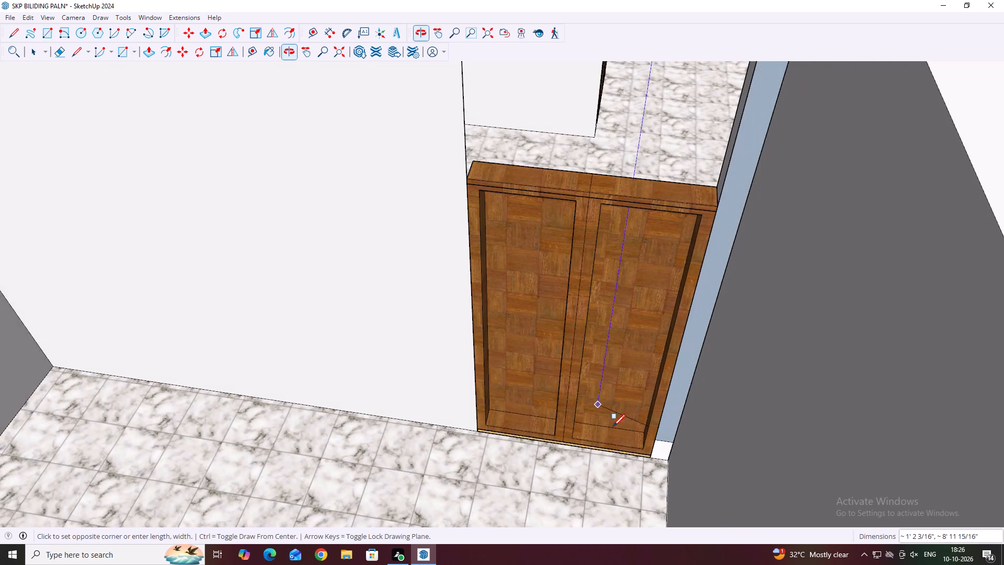
scroll(629, 446, "up", 8)
left_click(691, 467)
scroll(690, 457, "down", 7)
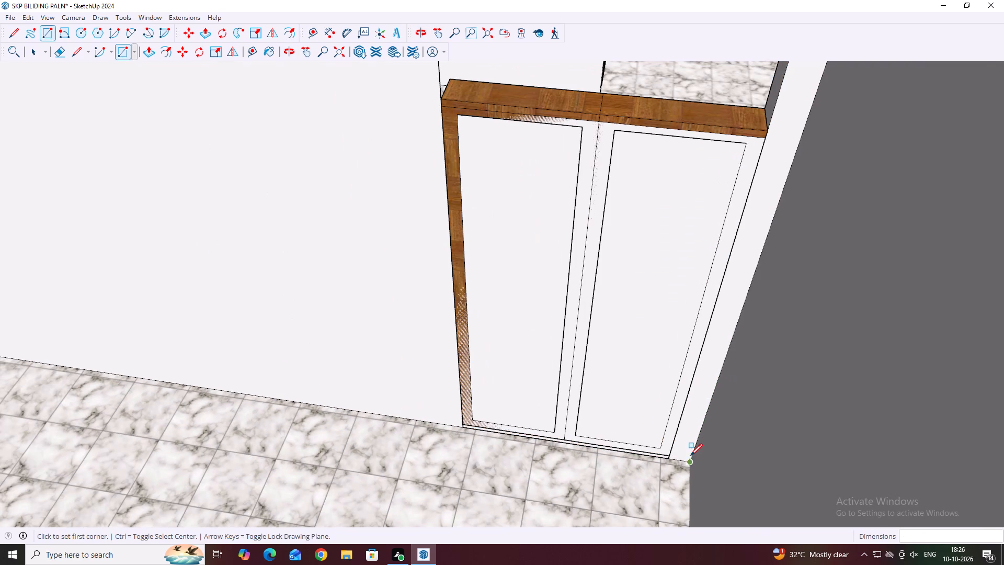
Delete the stray face that fills the front of the double-panel door.
key("space")
left_click(648, 372)
key("Delete")
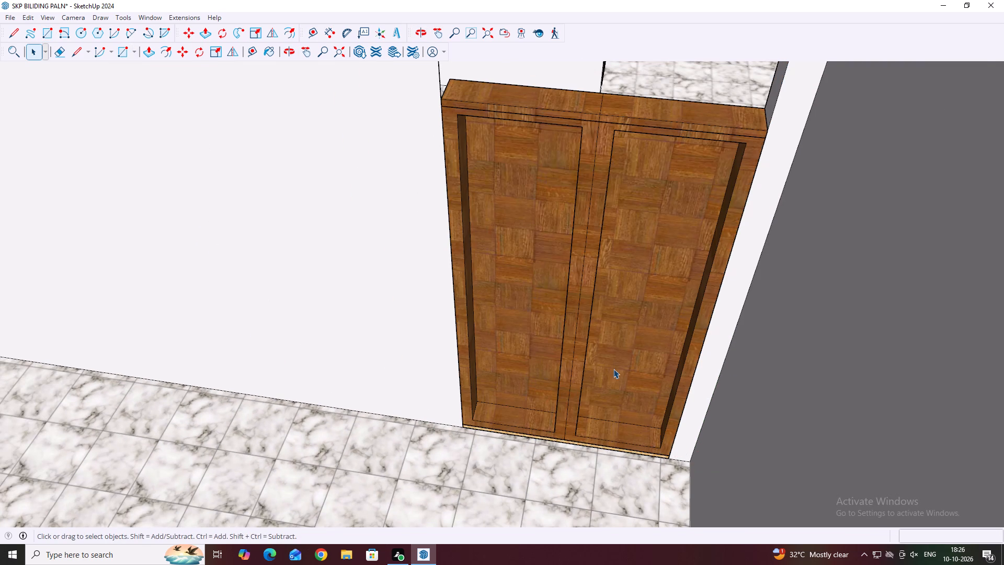
Rebuild the wall's open rear face with a rectangle about 9' 1" by 9' 11" from its top outer corner to the door's base.
scroll(699, 374, "down", 5)
middle_click_drag(703, 254, 546, 337)
middle_click_drag(538, 311, 426, 305)
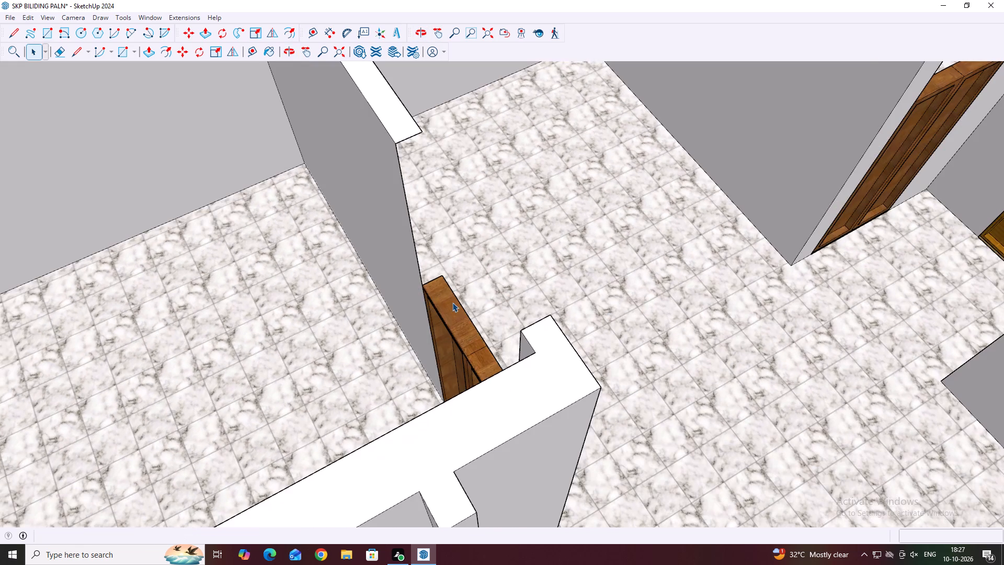
scroll(543, 289, "down", 4)
middle_click_drag(539, 293, 514, 300)
middle_click_drag(649, 285, 376, 283)
middle_click_drag(562, 231, 436, 233)
middle_click_drag(604, 233, 417, 197)
middle_click_drag(709, 211, 659, 196)
key("r")
scroll(807, 114, "up", 3)
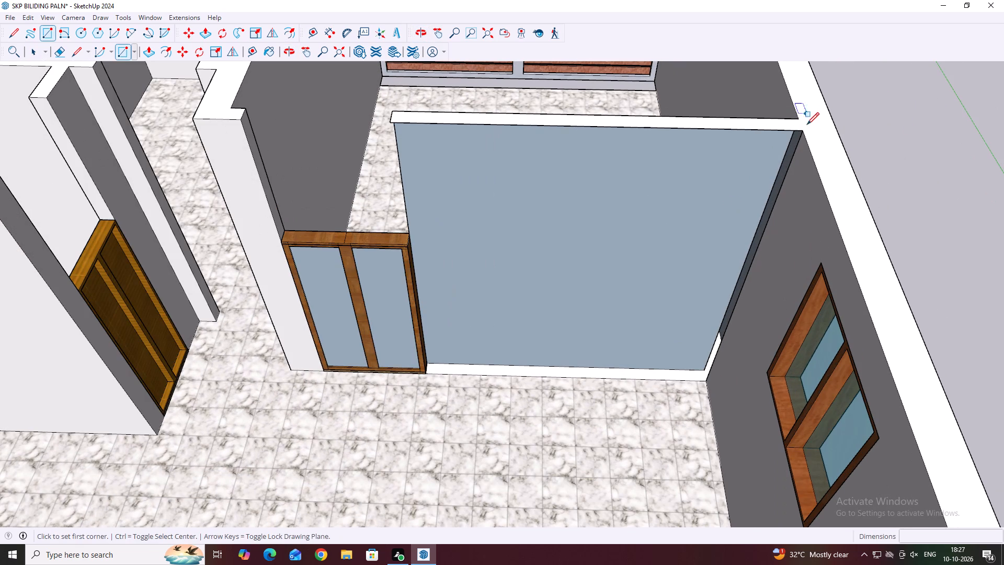
left_click(804, 130)
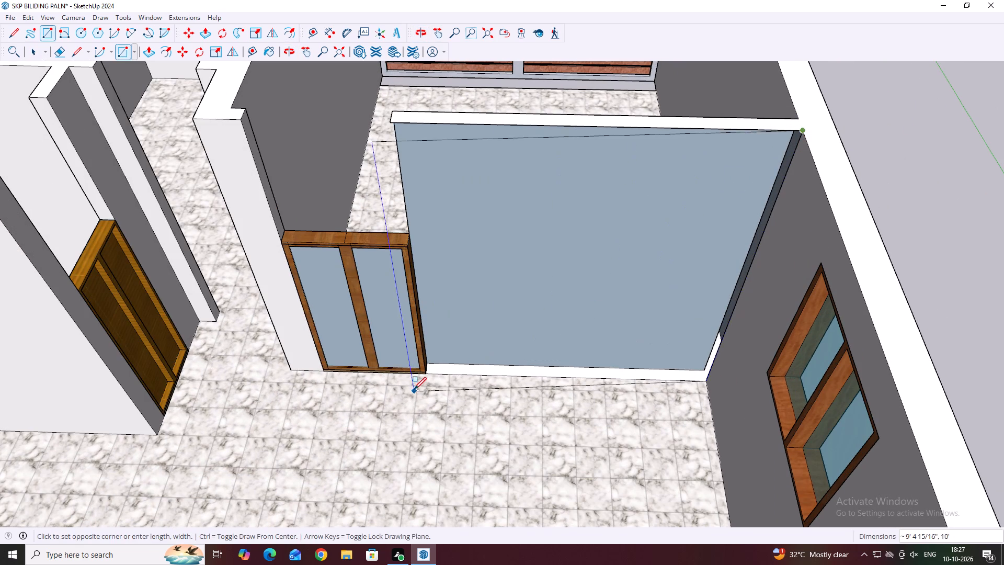
scroll(422, 376, "up", 16)
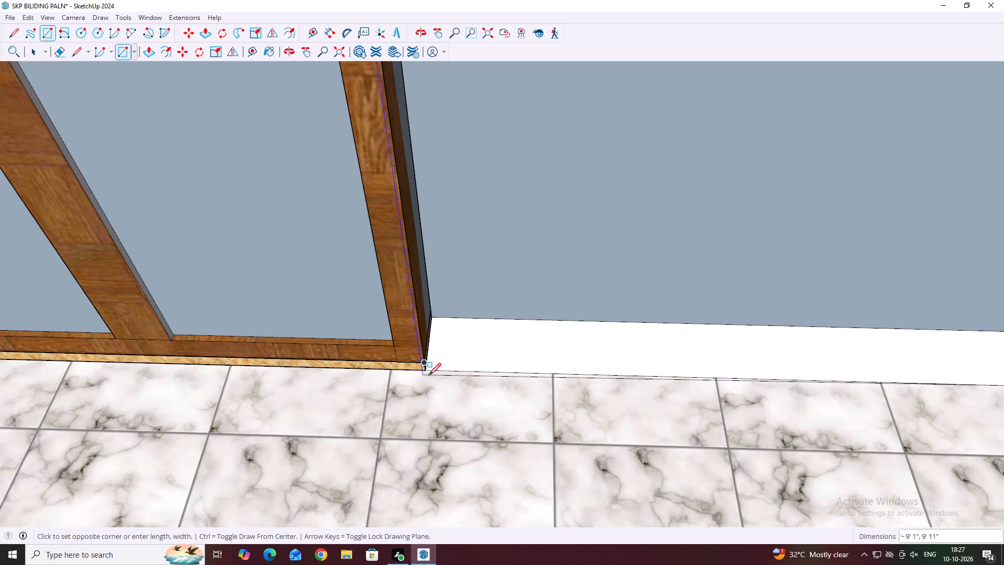
left_click(425, 370)
scroll(513, 352, "down", 20)
scroll(513, 352, "down", 3)
Delete the stray face covering the rear of the double-panel door.
key("space")
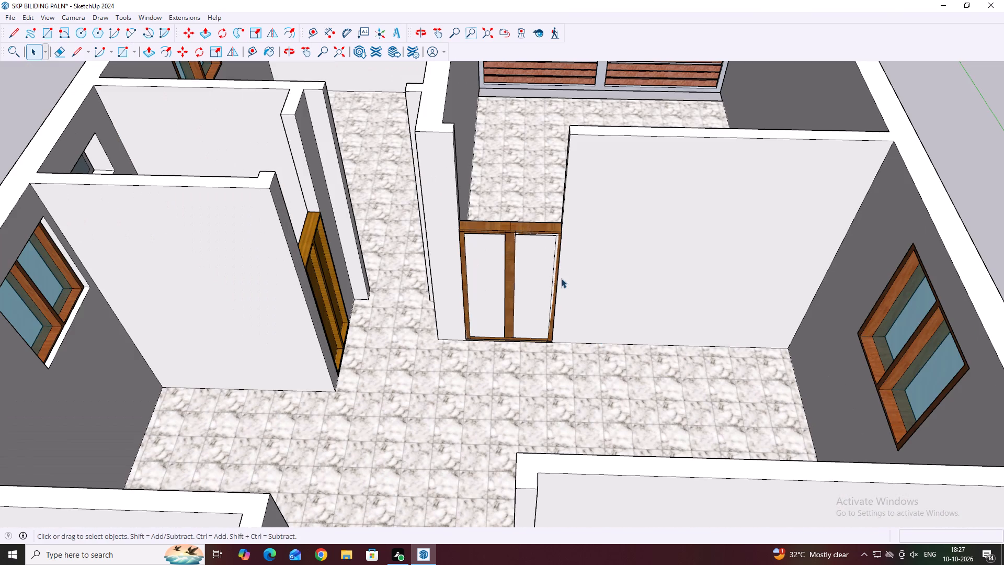
left_click(542, 261)
key("Delete")
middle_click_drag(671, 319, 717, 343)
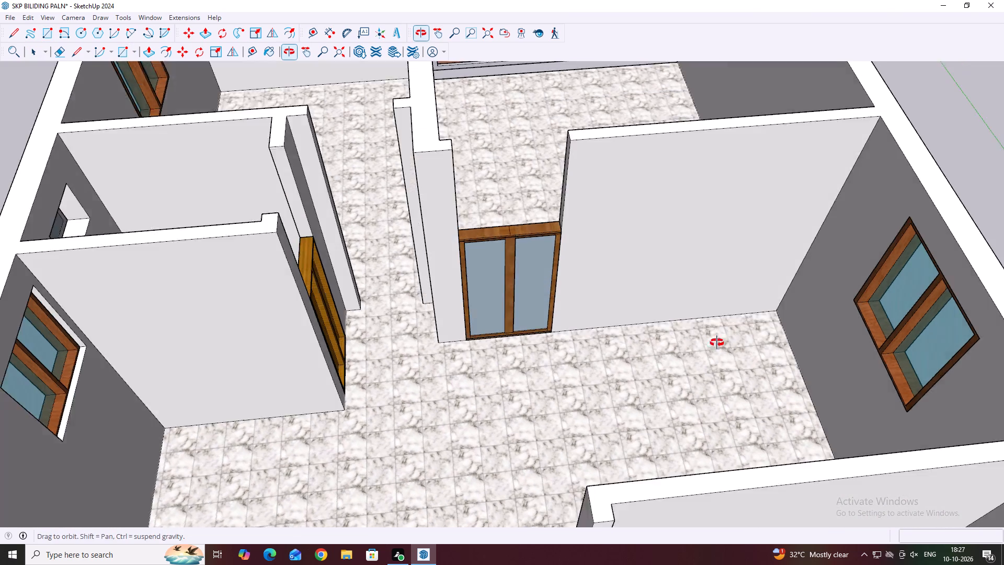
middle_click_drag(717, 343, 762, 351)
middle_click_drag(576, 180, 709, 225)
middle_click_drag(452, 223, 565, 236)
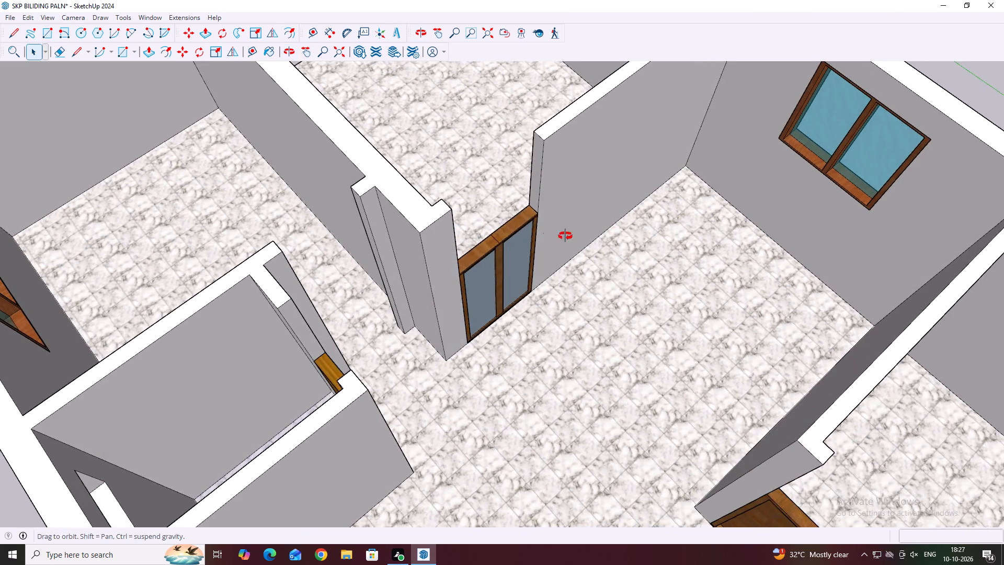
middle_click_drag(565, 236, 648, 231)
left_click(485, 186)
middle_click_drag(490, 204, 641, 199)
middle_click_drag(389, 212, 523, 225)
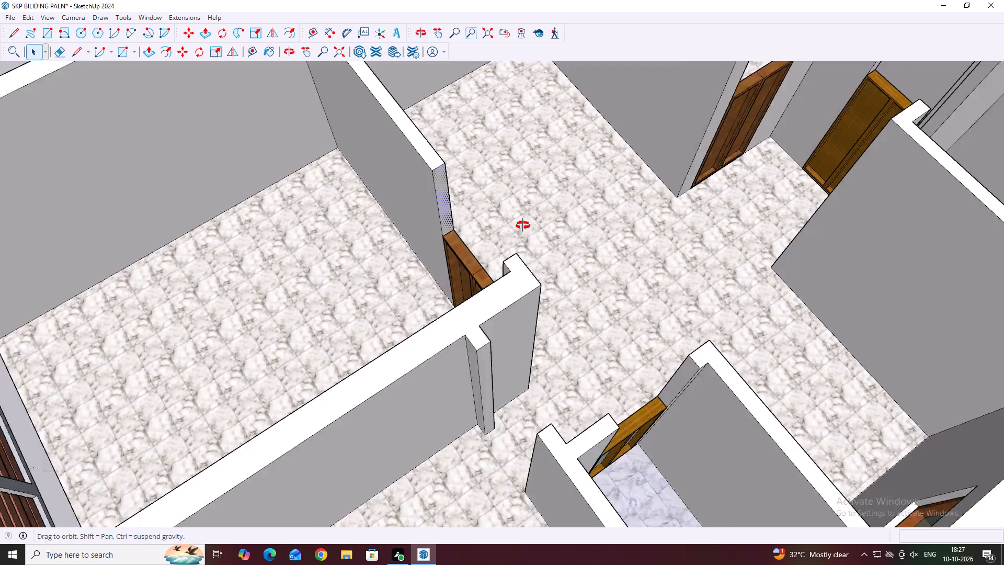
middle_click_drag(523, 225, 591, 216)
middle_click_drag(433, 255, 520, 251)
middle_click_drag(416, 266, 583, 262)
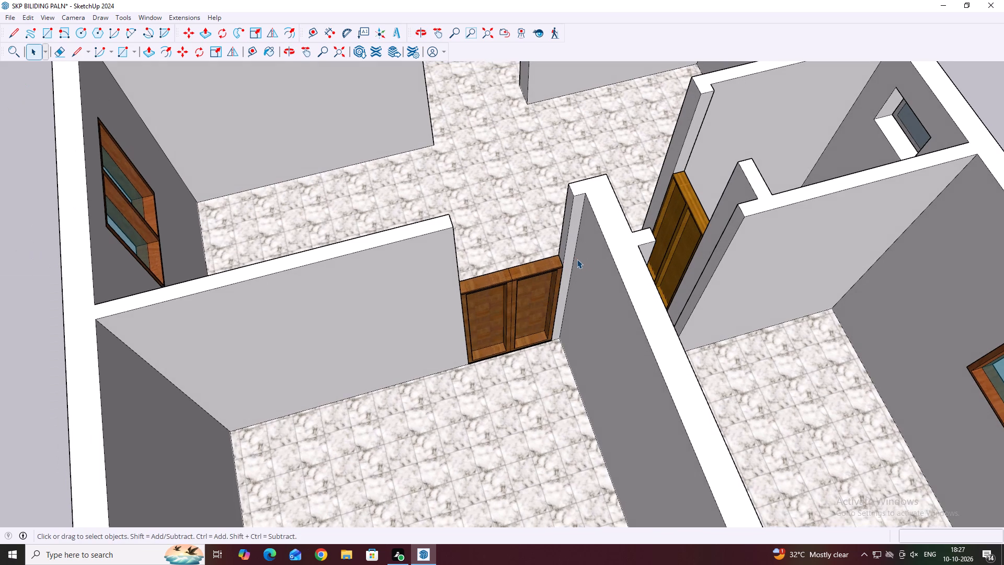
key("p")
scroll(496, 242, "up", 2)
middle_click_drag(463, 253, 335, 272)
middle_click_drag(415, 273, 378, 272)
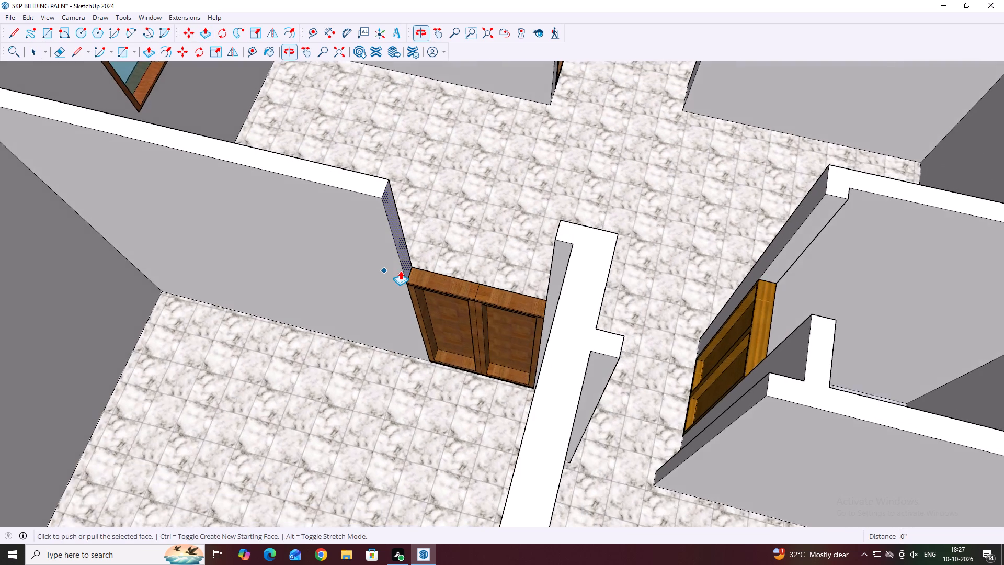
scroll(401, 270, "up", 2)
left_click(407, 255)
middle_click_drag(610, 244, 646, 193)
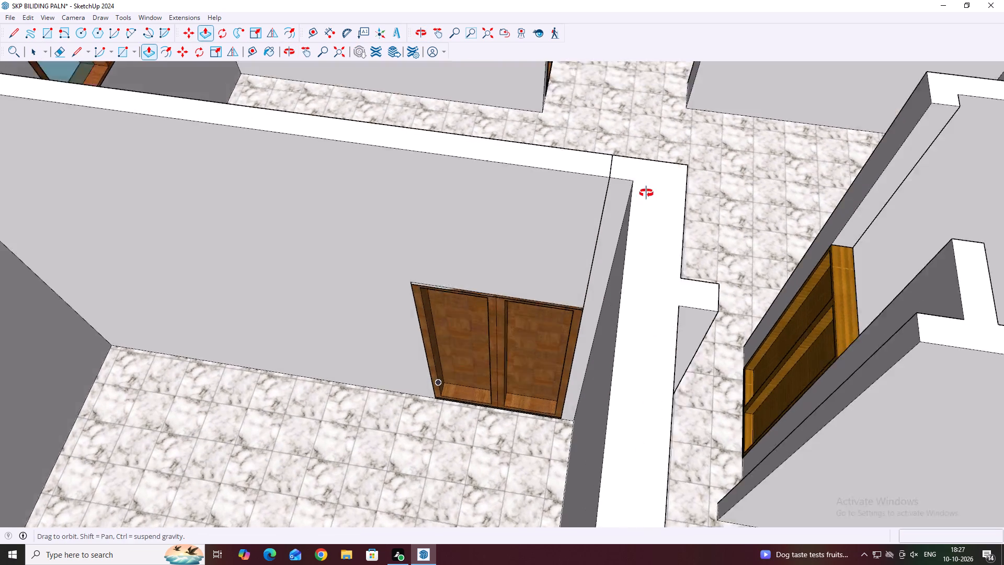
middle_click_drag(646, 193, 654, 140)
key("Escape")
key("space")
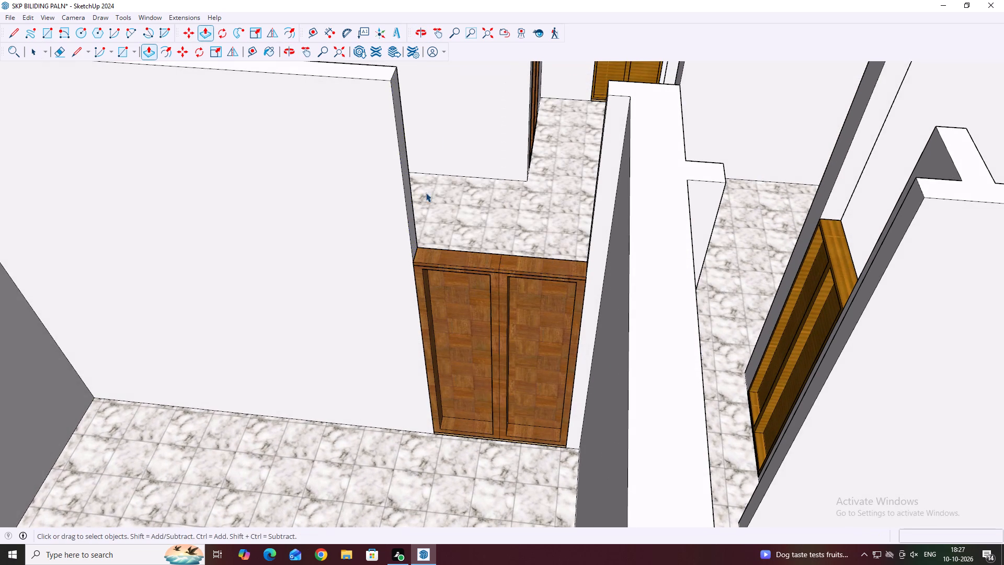
Draw a rectangle on the wall's end face above the door, from its top front corner to the door's rear top corner.
scroll(451, 237, "down", 5)
middle_click_drag(528, 223, 435, 286)
middle_click_drag(431, 262, 413, 262)
scroll(415, 261, "up", 2)
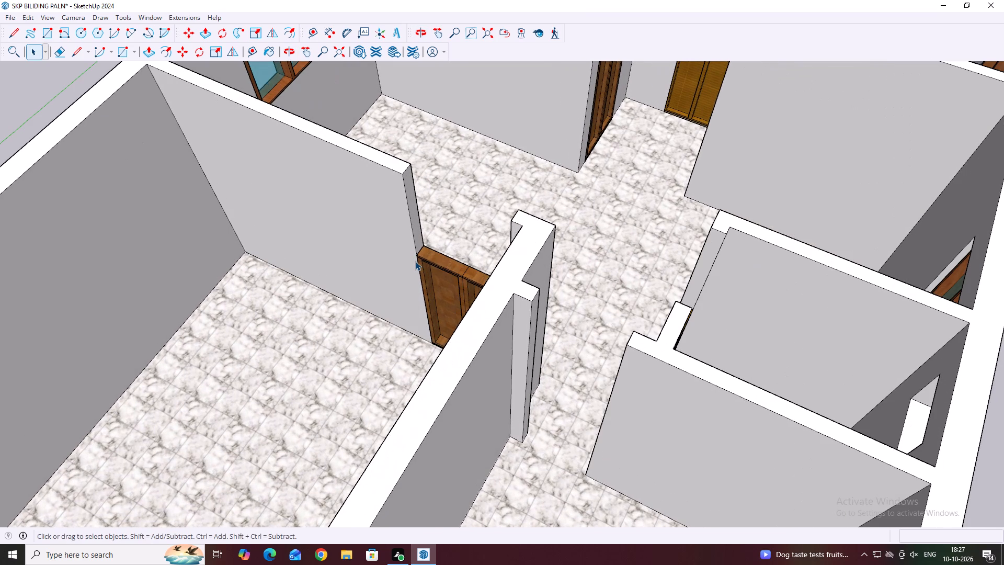
key("r")
scroll(414, 185, "up", 4)
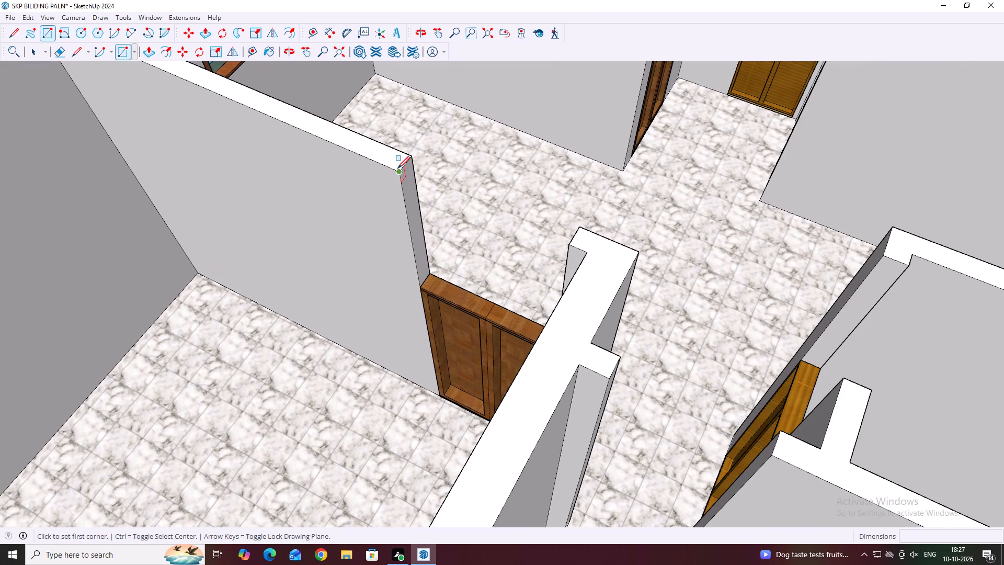
left_click(400, 171)
scroll(439, 266, "up", 3)
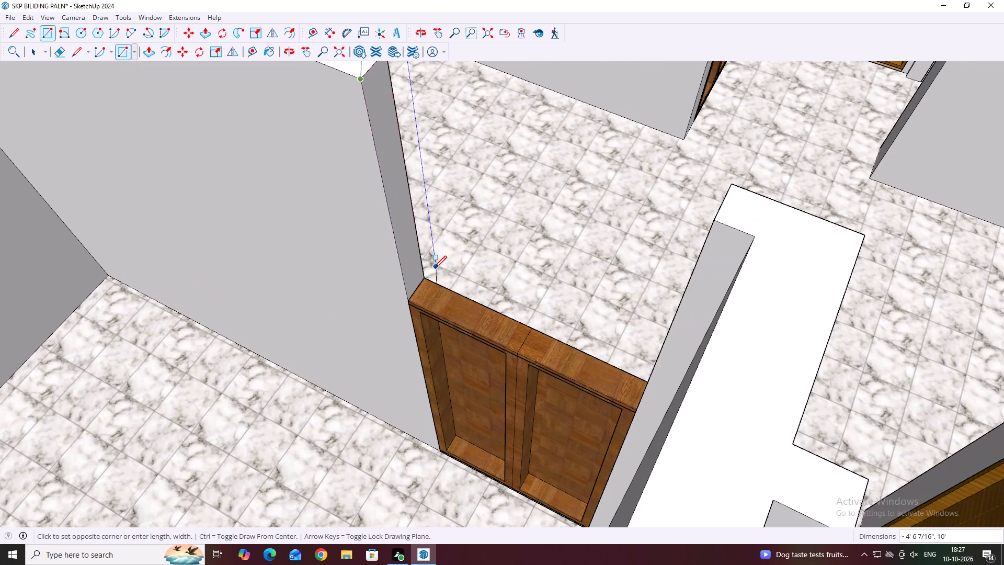
scroll(423, 275, "up", 4)
left_click(426, 278)
Push/Pull the wall's end face above the double-panel door by 3' 4" to meet the side wall across the opening.
key("space")
left_click(410, 266)
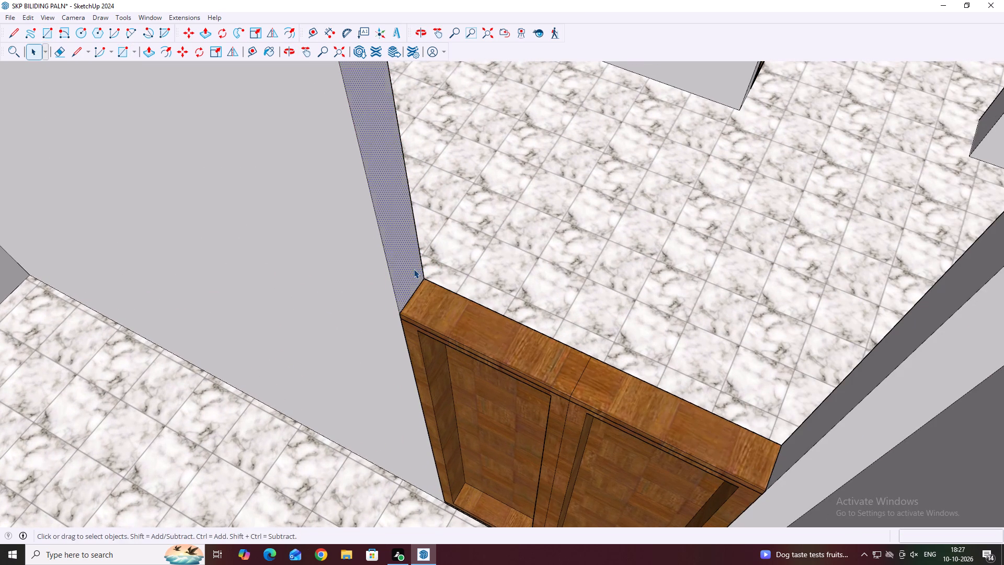
middle_click_drag(426, 279, 469, 278)
key("p")
left_click(428, 263)
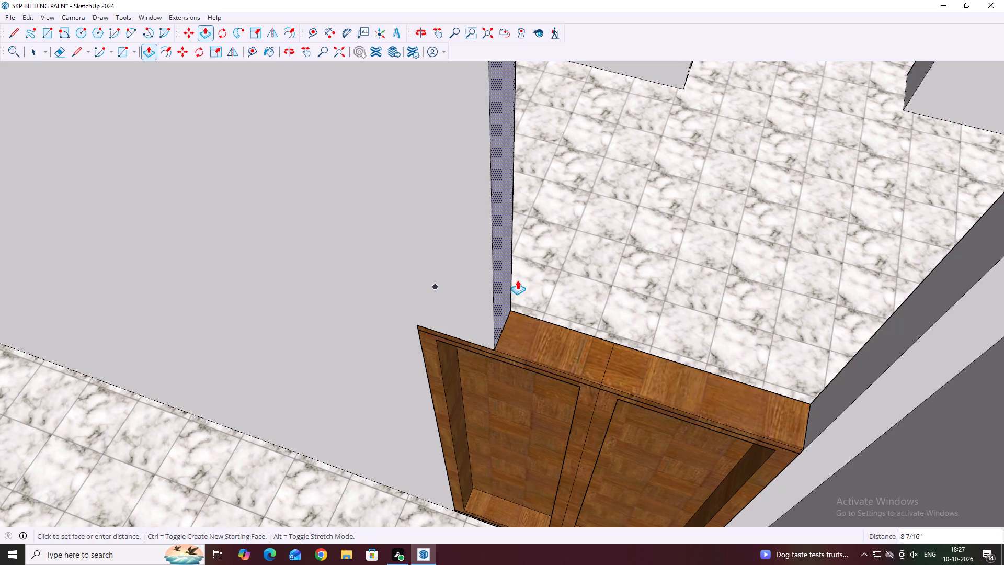
scroll(599, 305, "down", 5)
middle_click_drag(692, 336, 765, 329)
left_click(762, 325)
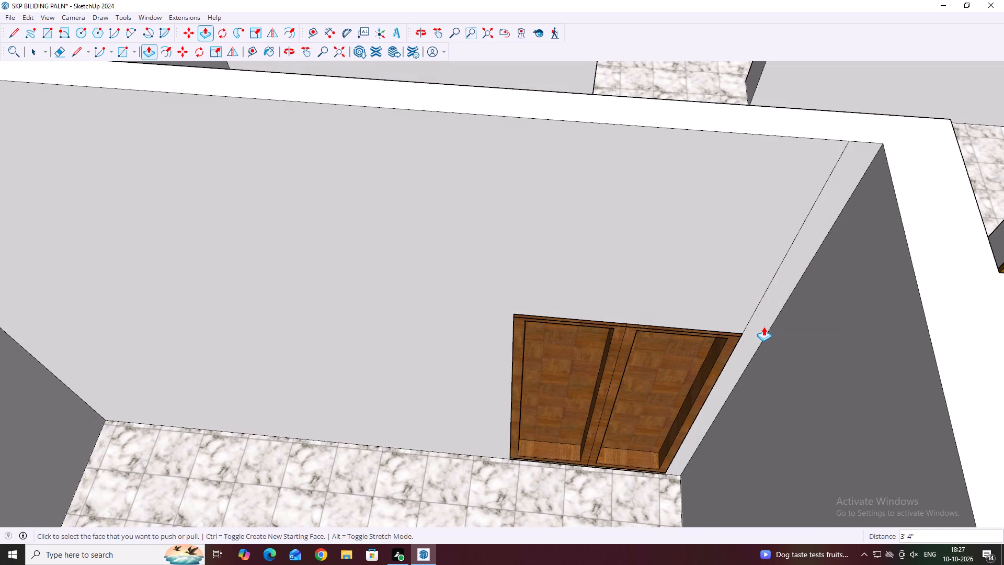
Delete the vertical seam edge above the double-panel door where the extended wall meets the side wall's strip.
key("space")
middle_click_drag(759, 330, 757, 289)
scroll(756, 291, "up", 2)
left_click(745, 290)
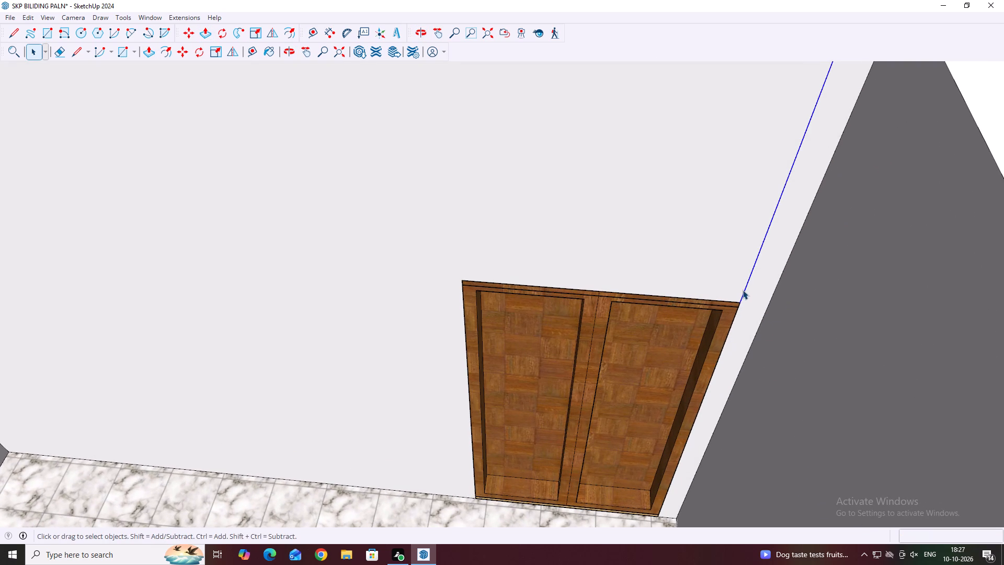
key("Delete")
Delete the stray horizontal edge running across the top of the double-panel door.
scroll(750, 291, "down", 11)
middle_click_drag(738, 236, 687, 186)
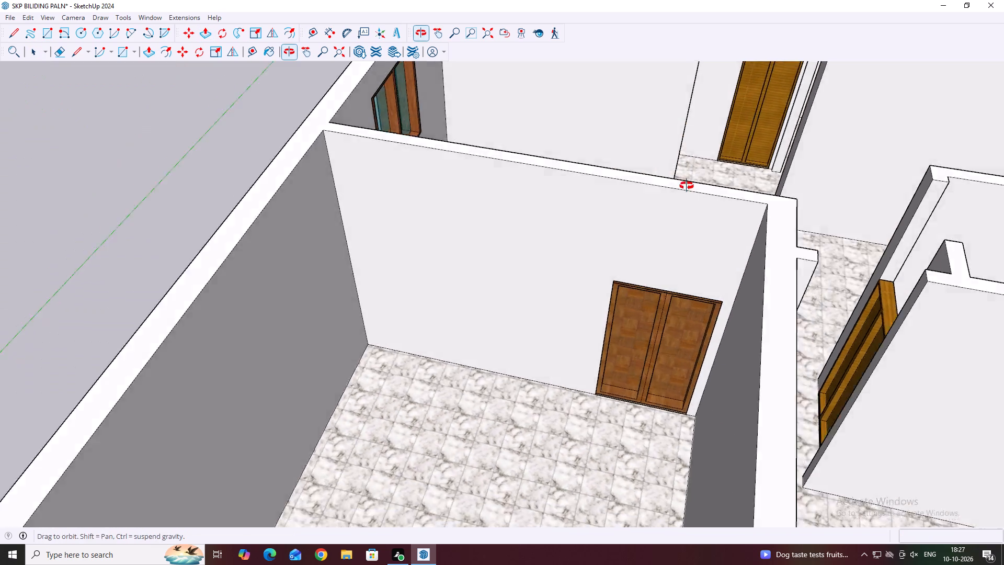
middle_click_drag(687, 186, 698, 128)
middle_click_drag(684, 254, 720, 272)
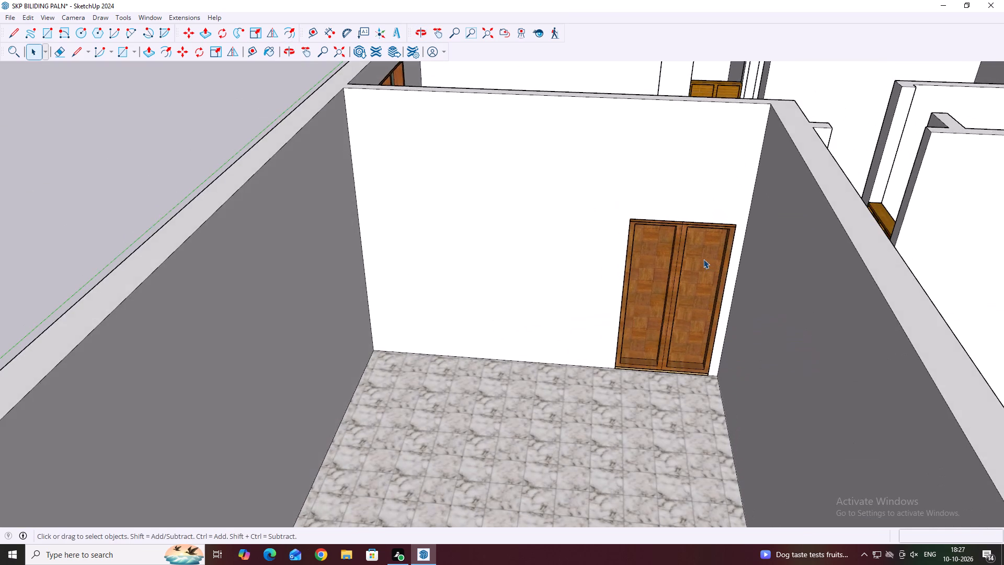
scroll(701, 252, "up", 10)
left_click(675, 217)
left_click(675, 217)
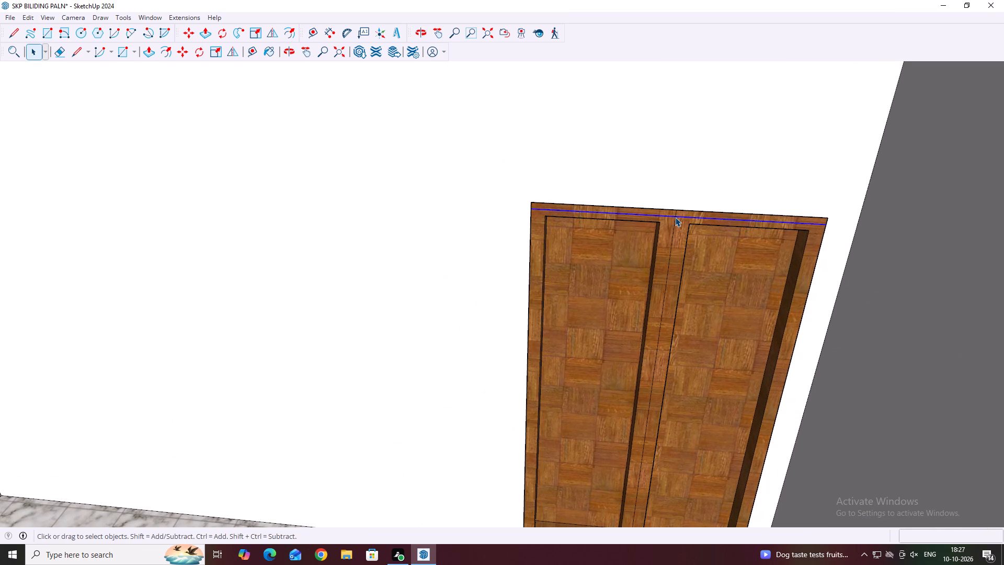
key("Delete")
left_click(675, 219)
scroll(674, 240, "down", 1)
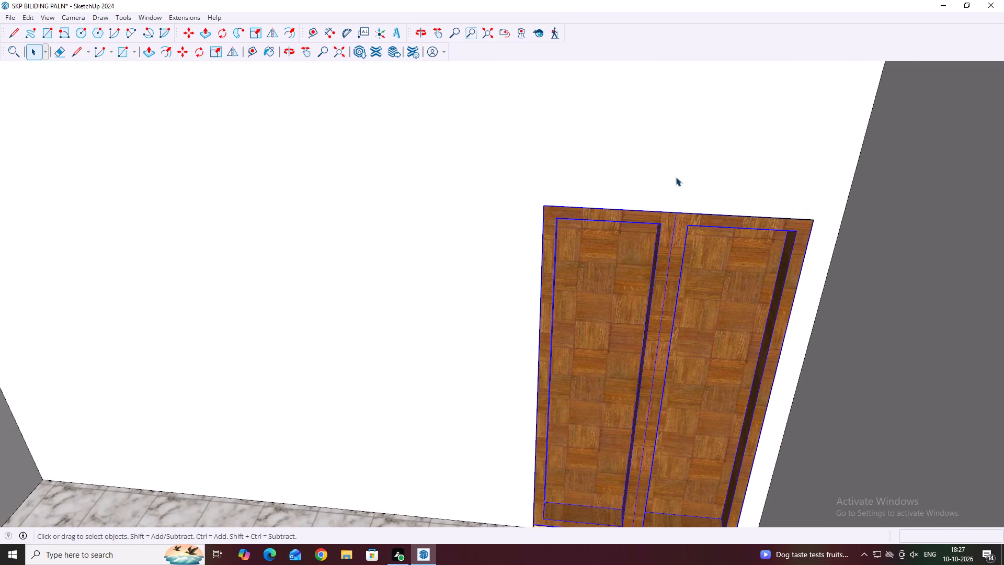
left_click(676, 175)
Examine the whole house from several sides, looking over the rooms, doors and walls.
scroll(636, 222, "down", 16)
middle_click_drag(737, 196, 599, 255)
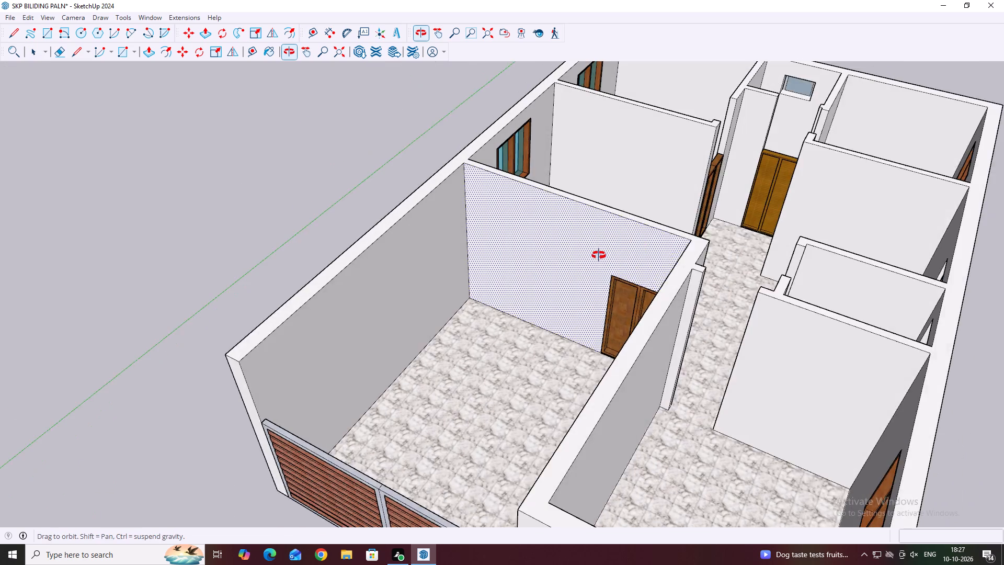
middle_click_drag(599, 255, 583, 252)
middle_click_drag(661, 268, 717, 327)
scroll(690, 315, "down", 1)
middle_click_drag(750, 354, 698, 306)
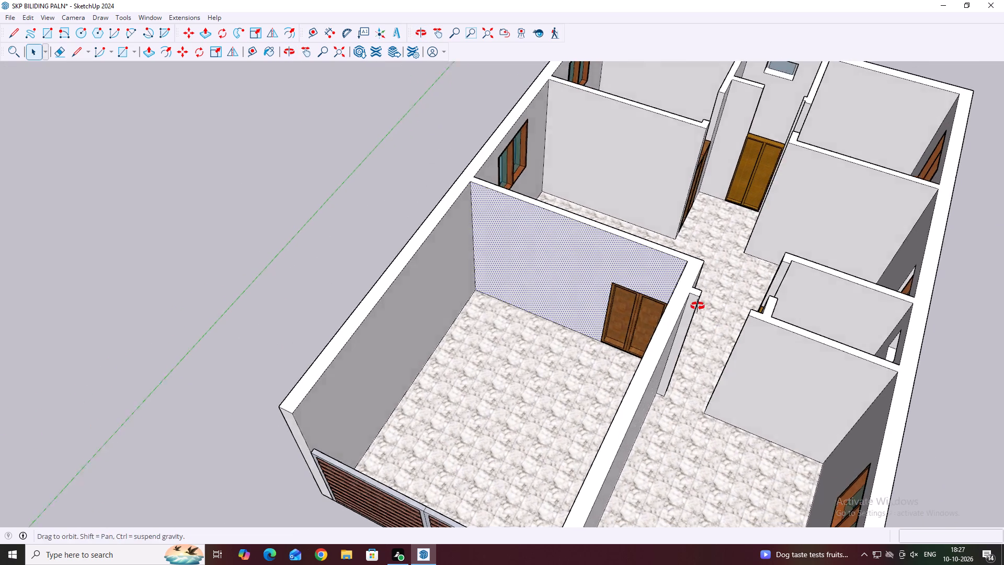
middle_click_drag(698, 306, 693, 295)
middle_click_drag(779, 334, 693, 185)
middle_click_drag(775, 208, 537, 346)
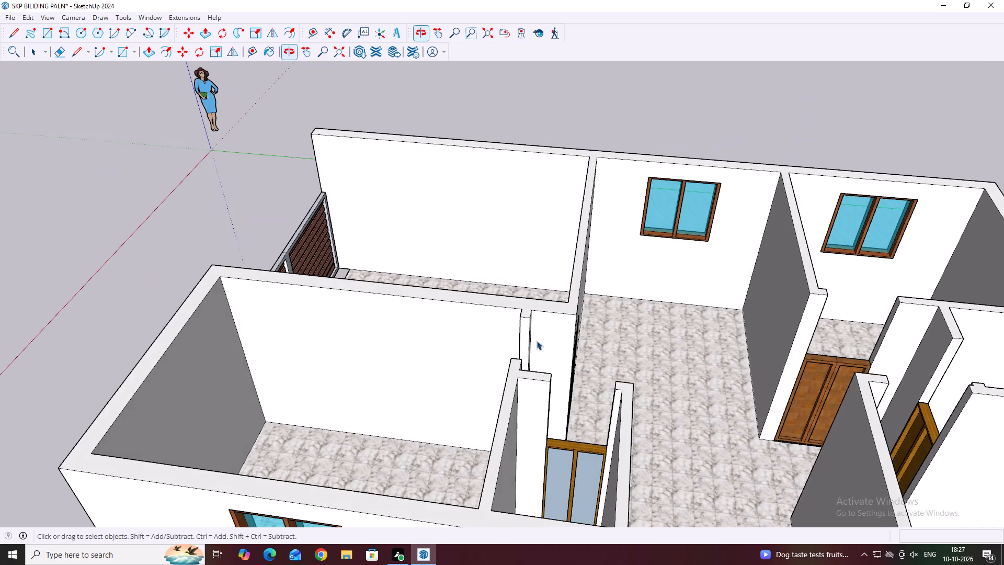
middle_click_drag(766, 357, 558, 318)
middle_click_drag(636, 247, 576, 306)
scroll(617, 268, "down", 1)
scroll(551, 294, "down", 4)
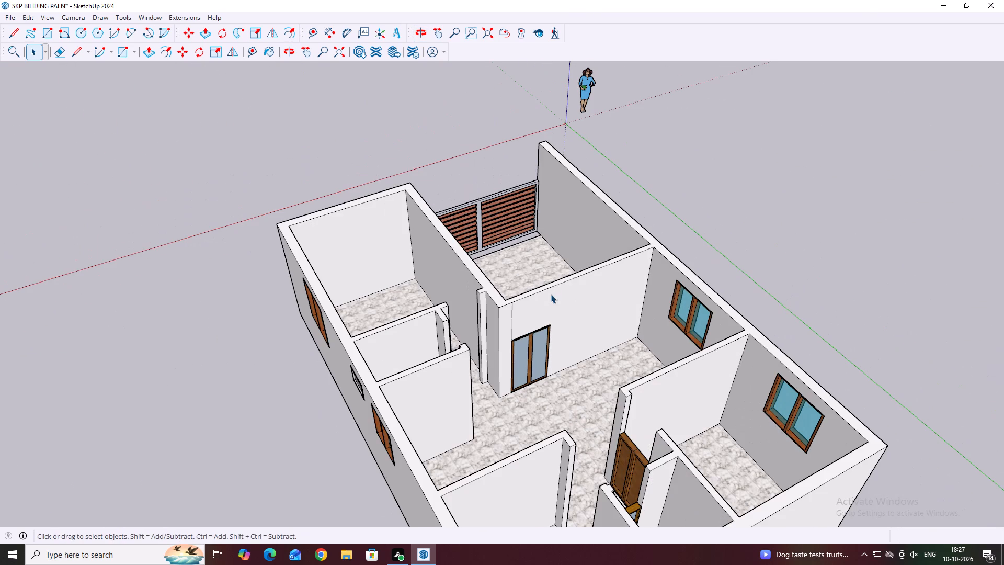
middle_click_drag(591, 324, 700, 435)
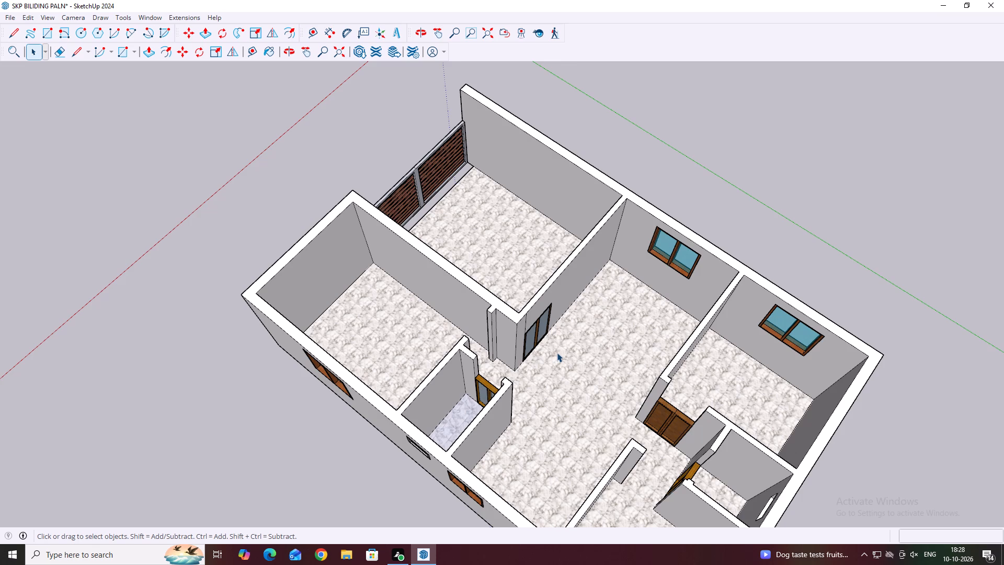
scroll(537, 333, "up", 1)
middle_click_drag(666, 420, 711, 385)
middle_click_drag(697, 385, 611, 394)
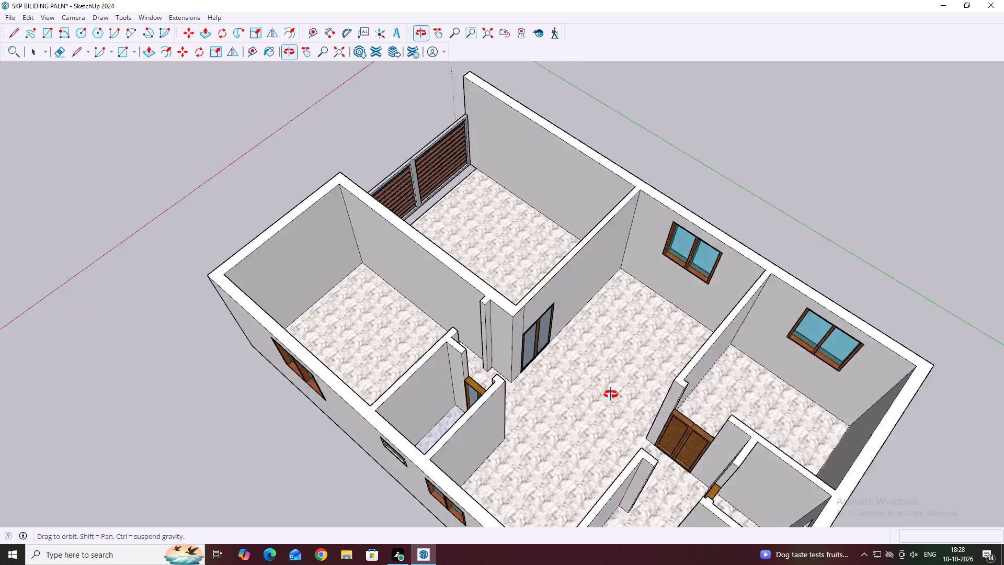
middle_click_drag(611, 394, 502, 377)
middle_click_drag(461, 377, 446, 377)
scroll(547, 396, "down", 3)
middle_click_drag(588, 397, 722, 365)
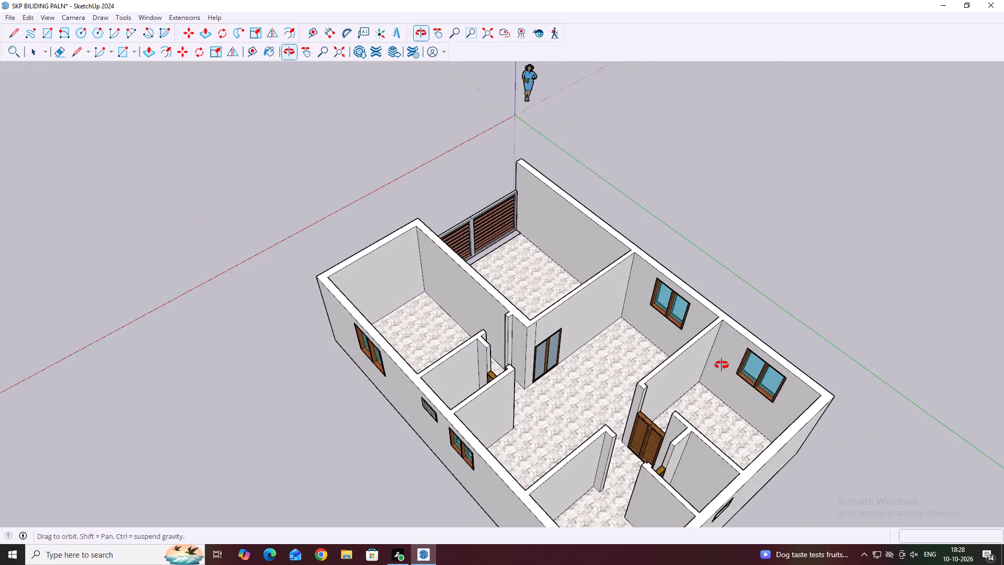
middle_click_drag(722, 365, 724, 365)
middle_click_drag(654, 424, 741, 389)
middle_click_drag(596, 385, 690, 391)
middle_click_drag(624, 372, 721, 417)
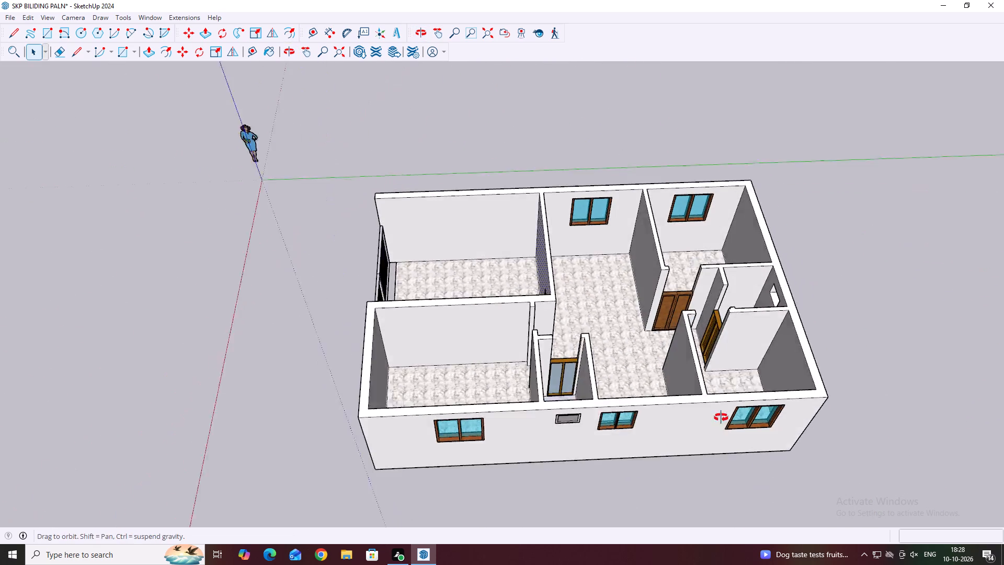
middle_click_drag(721, 417, 780, 417)
middle_click_drag(468, 320, 646, 358)
middle_click_drag(473, 277, 519, 290)
scroll(599, 149, "up", 9)
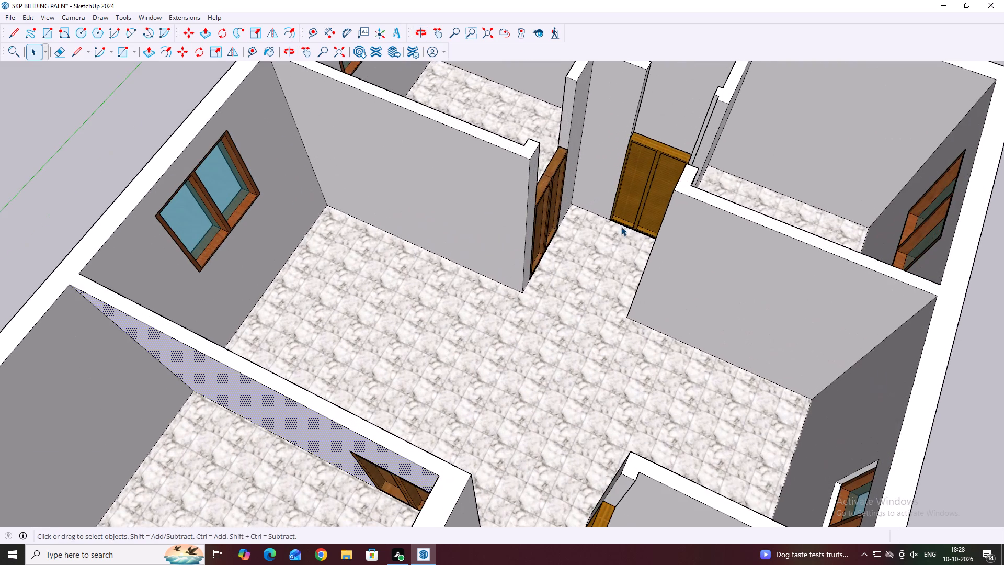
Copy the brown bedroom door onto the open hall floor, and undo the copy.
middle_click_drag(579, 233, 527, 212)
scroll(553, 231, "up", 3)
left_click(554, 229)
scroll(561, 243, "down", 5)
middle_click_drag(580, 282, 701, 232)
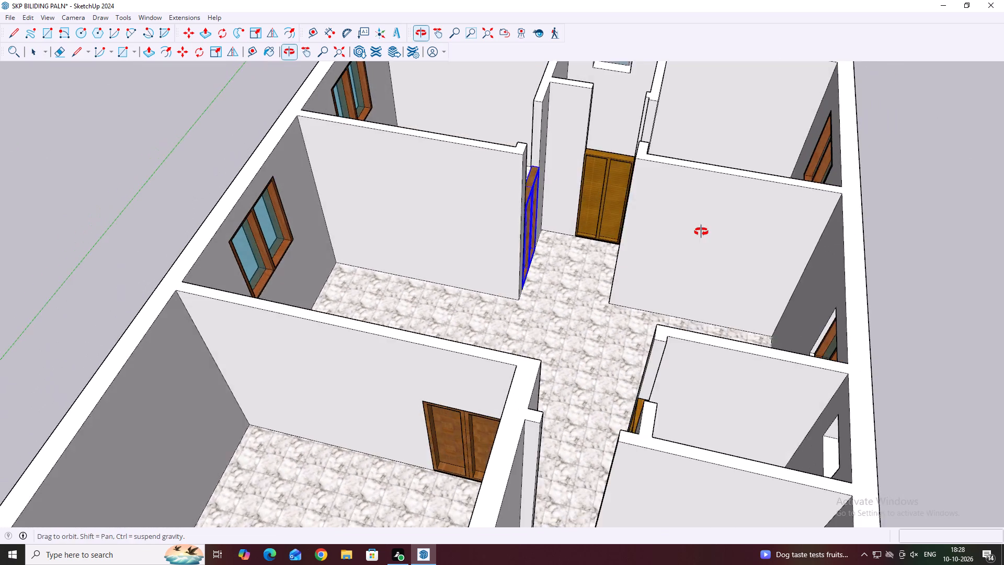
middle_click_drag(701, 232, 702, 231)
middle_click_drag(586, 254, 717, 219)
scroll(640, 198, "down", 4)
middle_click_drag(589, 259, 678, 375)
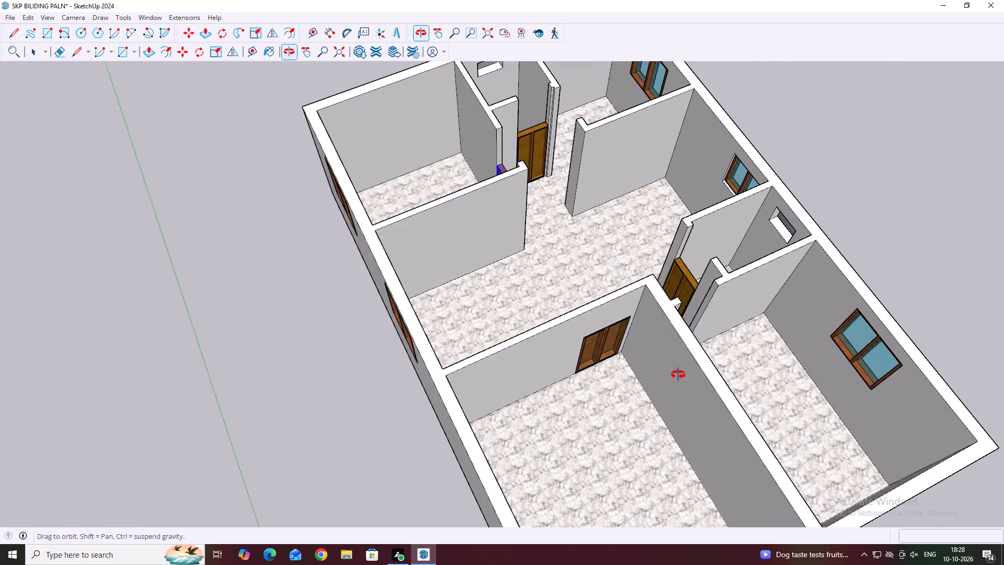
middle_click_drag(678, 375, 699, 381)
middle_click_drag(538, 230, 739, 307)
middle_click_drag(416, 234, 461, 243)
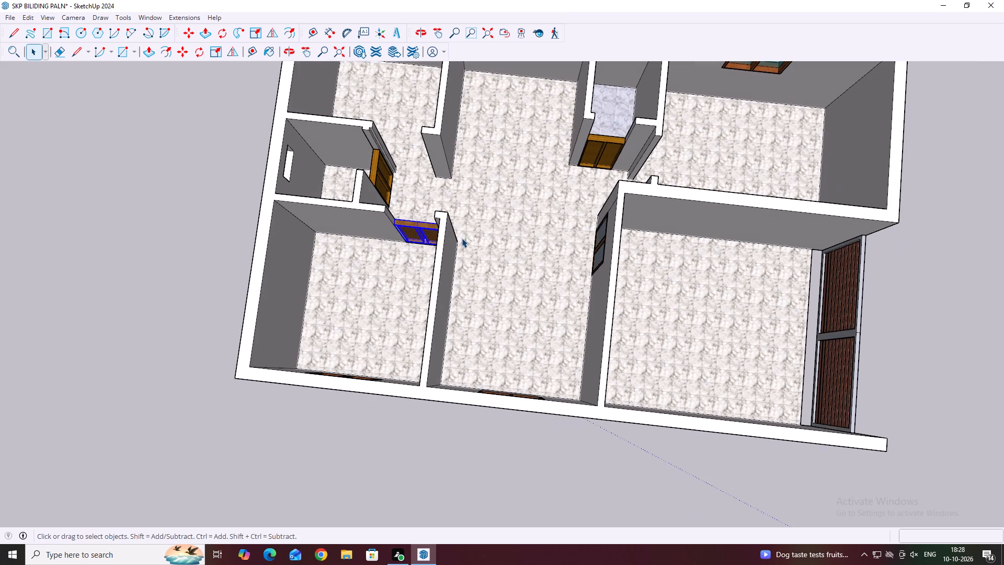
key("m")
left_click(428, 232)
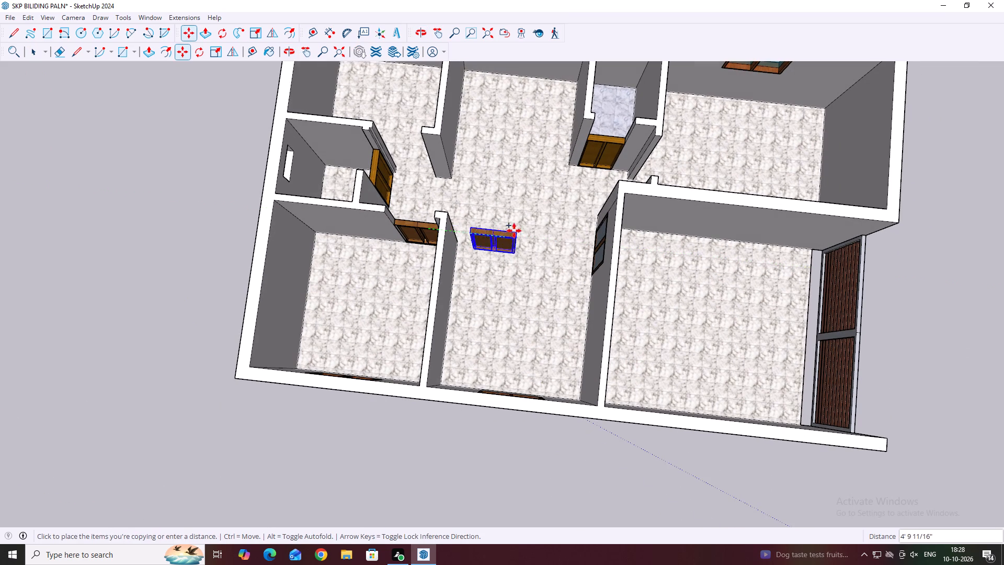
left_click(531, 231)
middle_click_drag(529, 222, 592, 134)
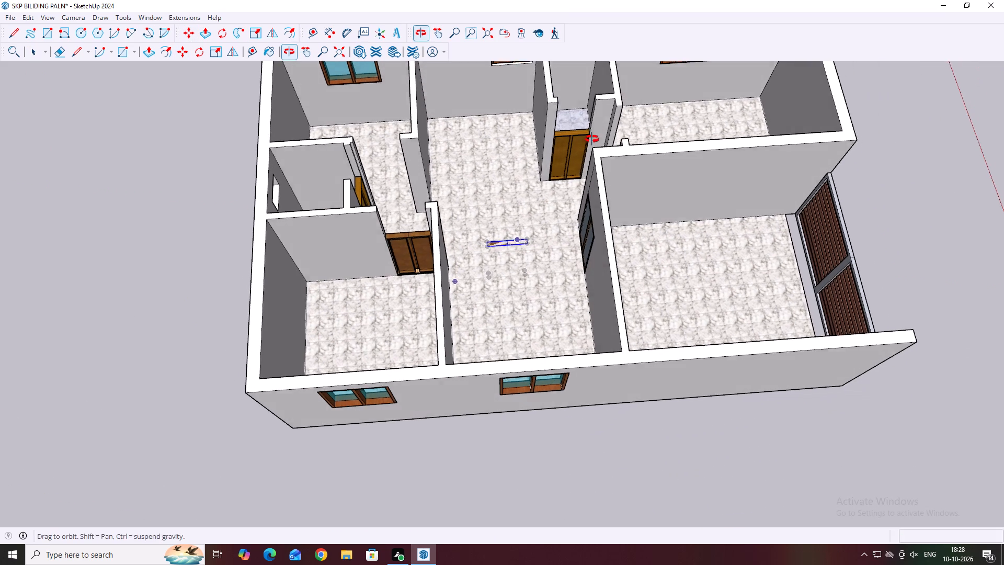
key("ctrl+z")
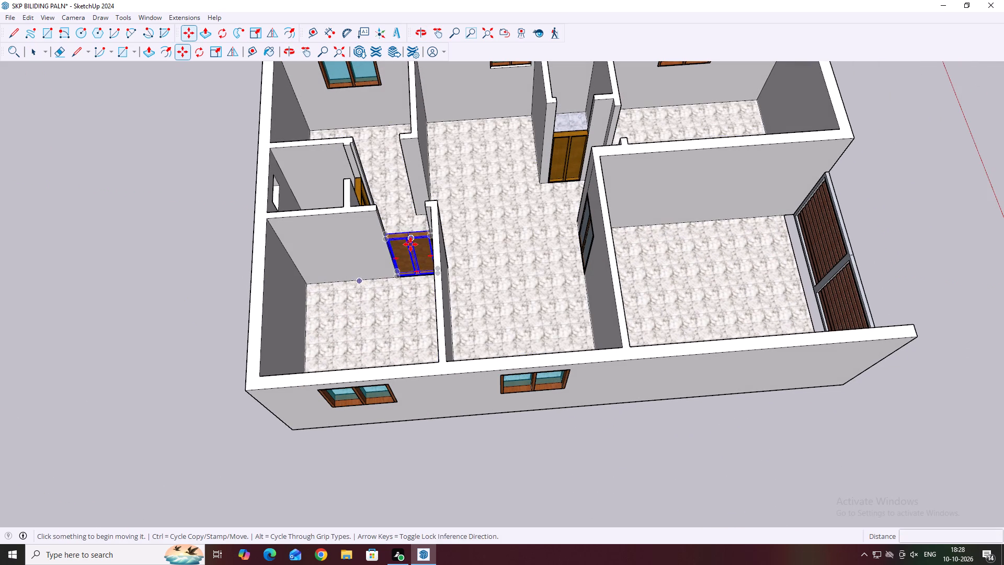
Copy the brown bedroom door about 19' 9" away, to the open ground outside the house.
left_click(410, 244)
scroll(445, 225, "down", 4)
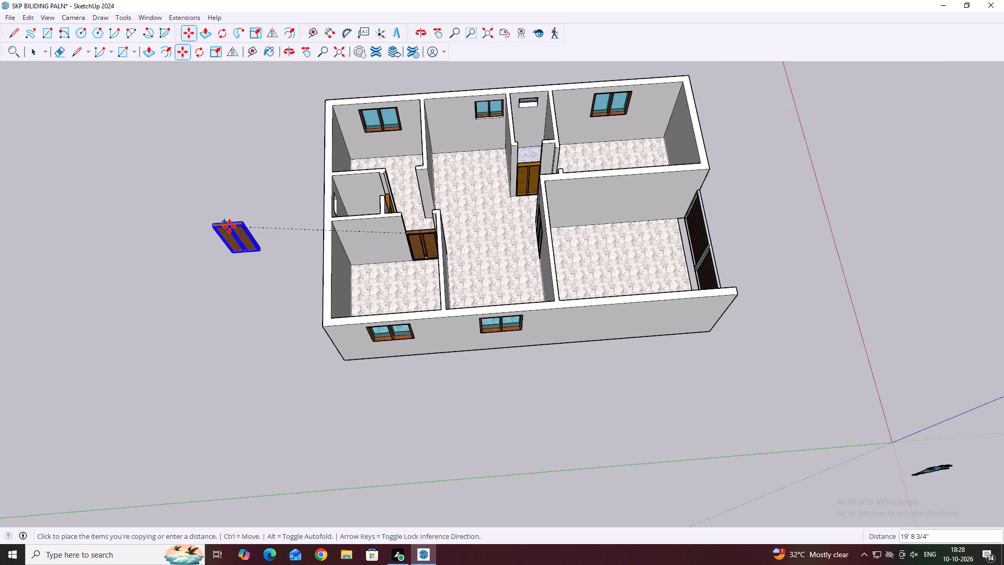
left_click(229, 227)
middle_click_drag(150, 240, 427, 221)
key("space")
Move the copied door from outside the rear of the house to the red axis near the origin, beside the human figure.
scroll(444, 212, "down", 6)
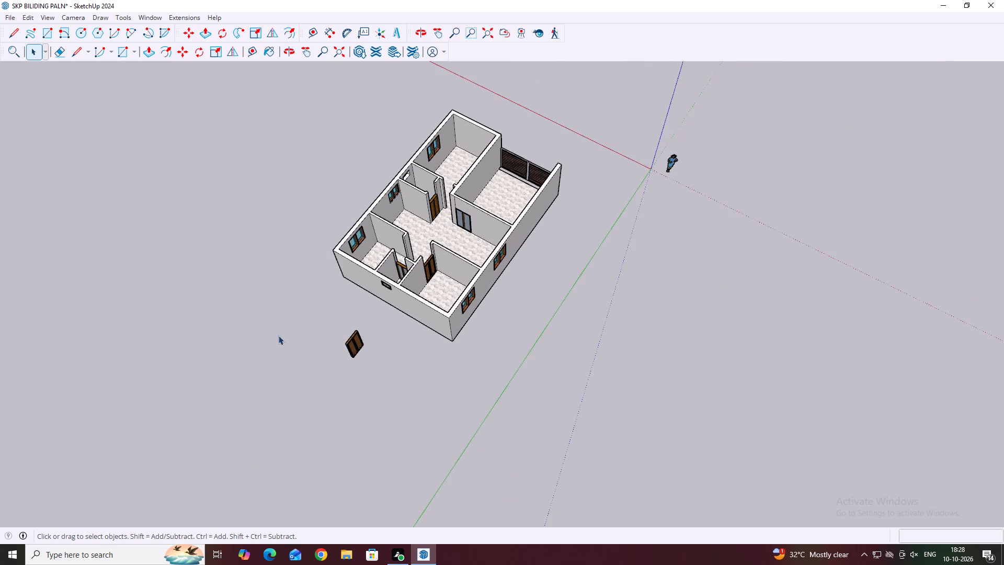
middle_click_drag(272, 350, 495, 279)
middle_click_drag(427, 363, 565, 319)
left_click_drag(546, 385, 492, 438)
key("m")
left_click(506, 425)
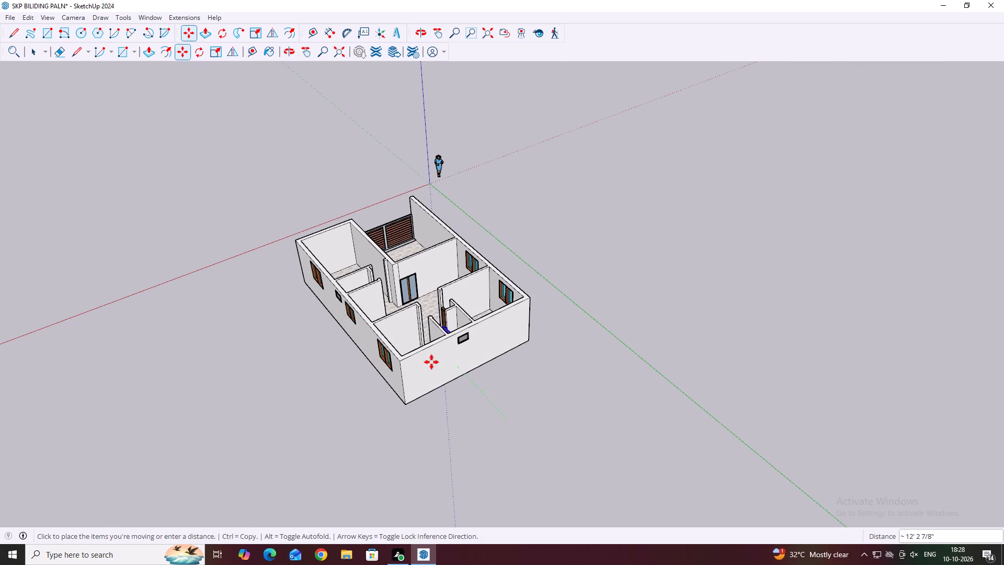
middle_click_drag(234, 250, 495, 289)
middle_click_drag(197, 320, 549, 206)
scroll(541, 250, "down", 5)
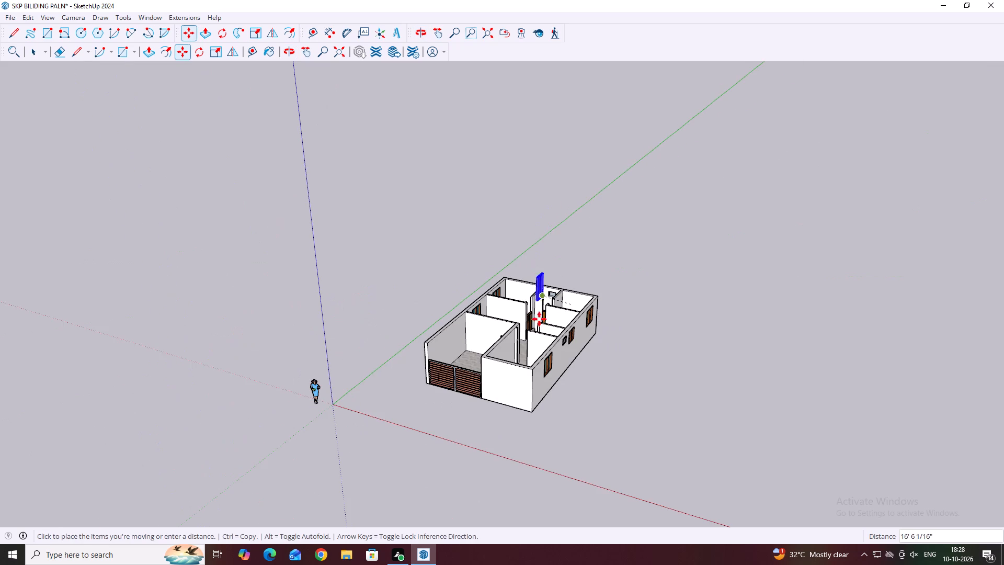
scroll(384, 389, "up", 2)
middle_click_drag(390, 393, 417, 409)
left_click(377, 421)
key("space")
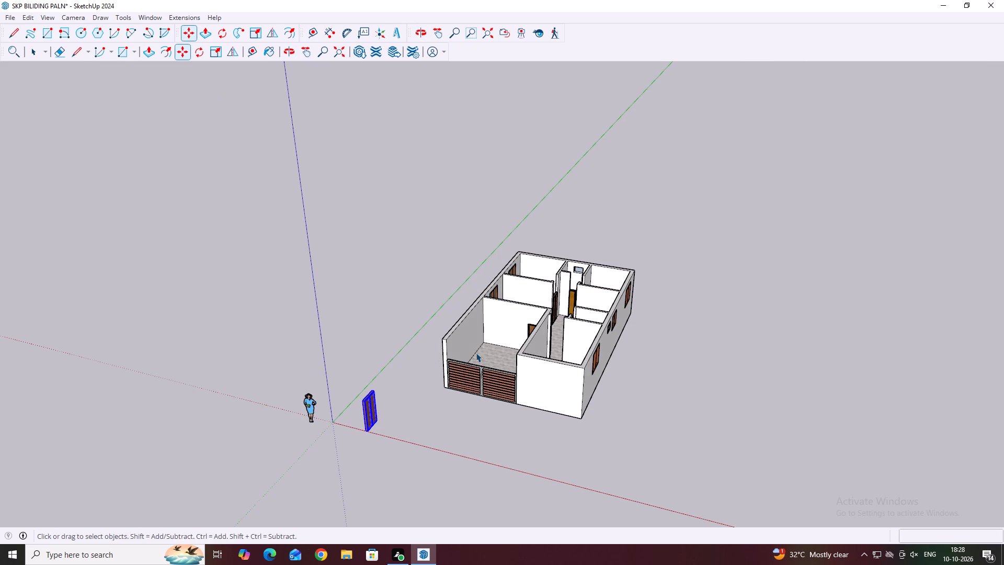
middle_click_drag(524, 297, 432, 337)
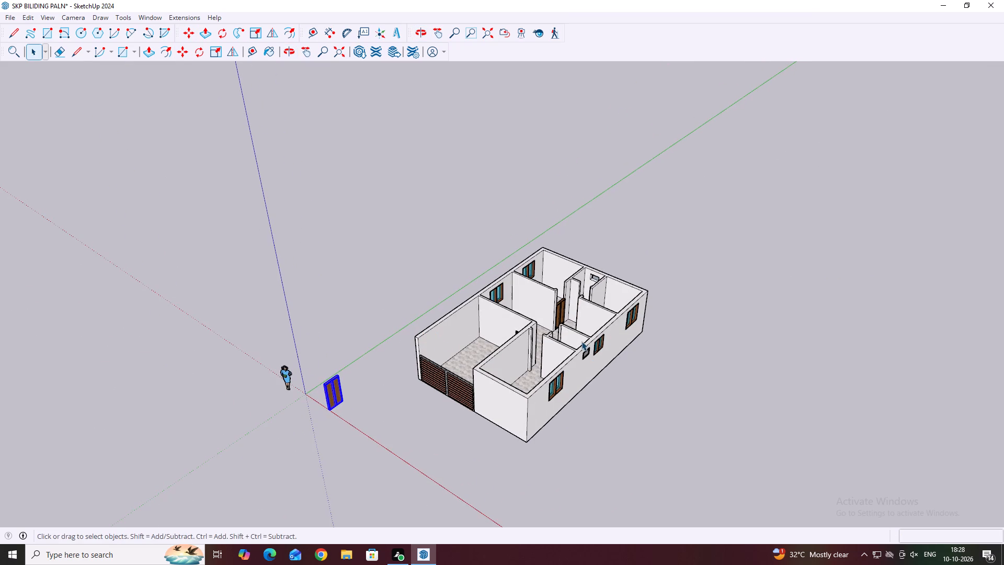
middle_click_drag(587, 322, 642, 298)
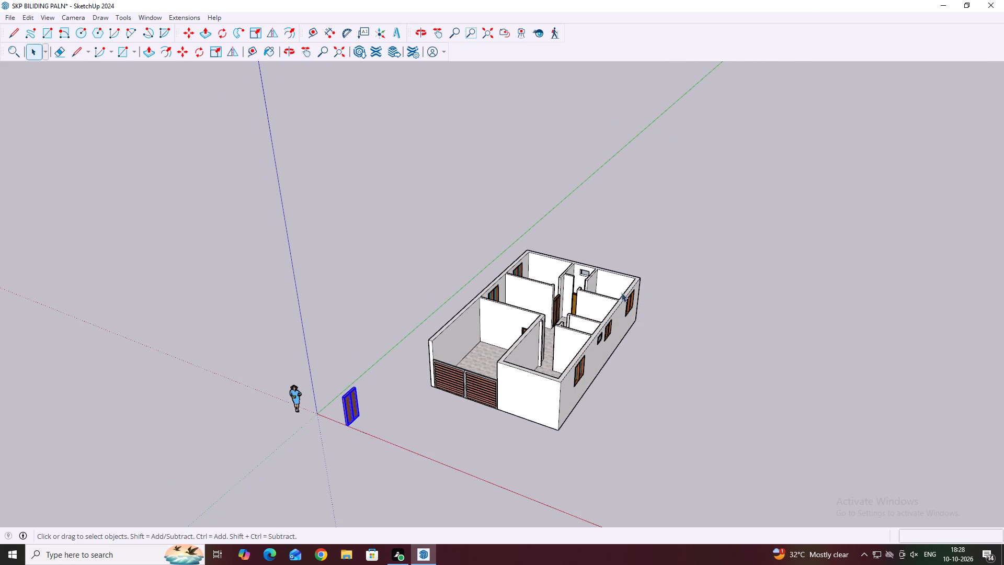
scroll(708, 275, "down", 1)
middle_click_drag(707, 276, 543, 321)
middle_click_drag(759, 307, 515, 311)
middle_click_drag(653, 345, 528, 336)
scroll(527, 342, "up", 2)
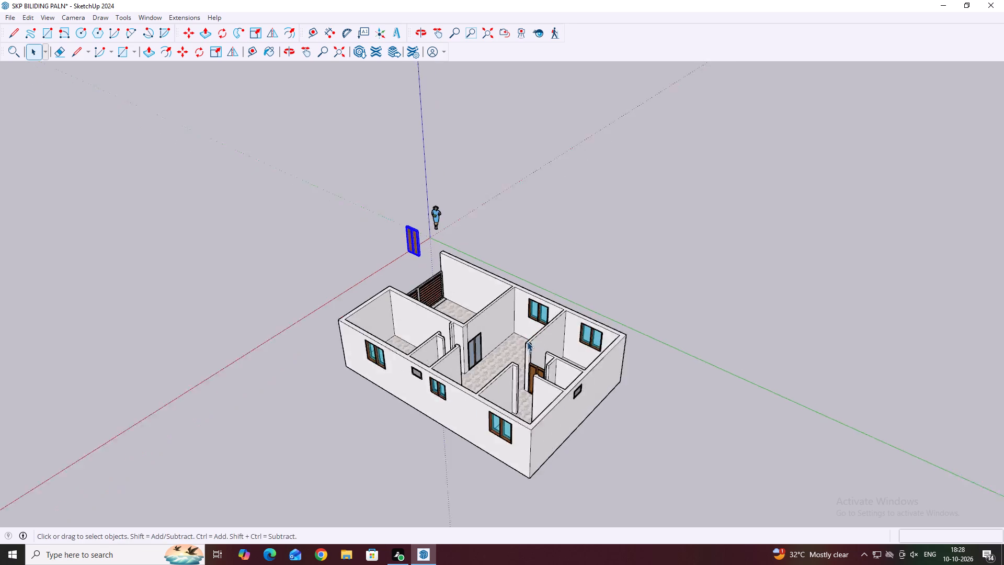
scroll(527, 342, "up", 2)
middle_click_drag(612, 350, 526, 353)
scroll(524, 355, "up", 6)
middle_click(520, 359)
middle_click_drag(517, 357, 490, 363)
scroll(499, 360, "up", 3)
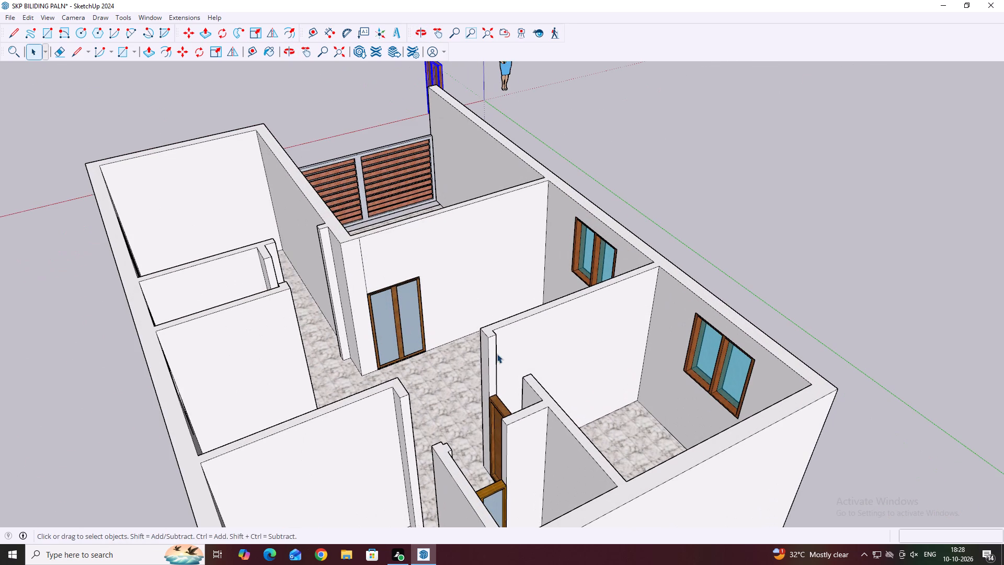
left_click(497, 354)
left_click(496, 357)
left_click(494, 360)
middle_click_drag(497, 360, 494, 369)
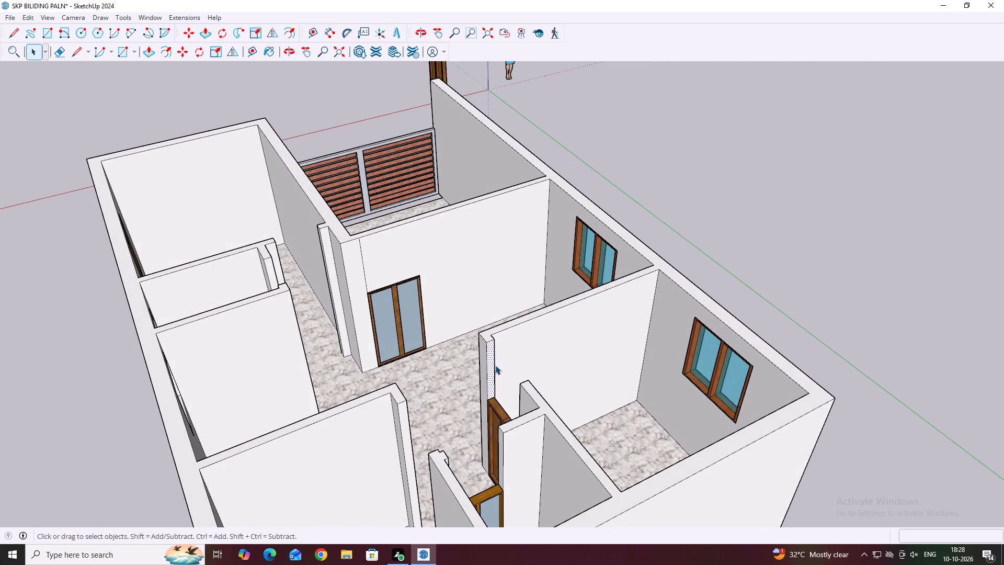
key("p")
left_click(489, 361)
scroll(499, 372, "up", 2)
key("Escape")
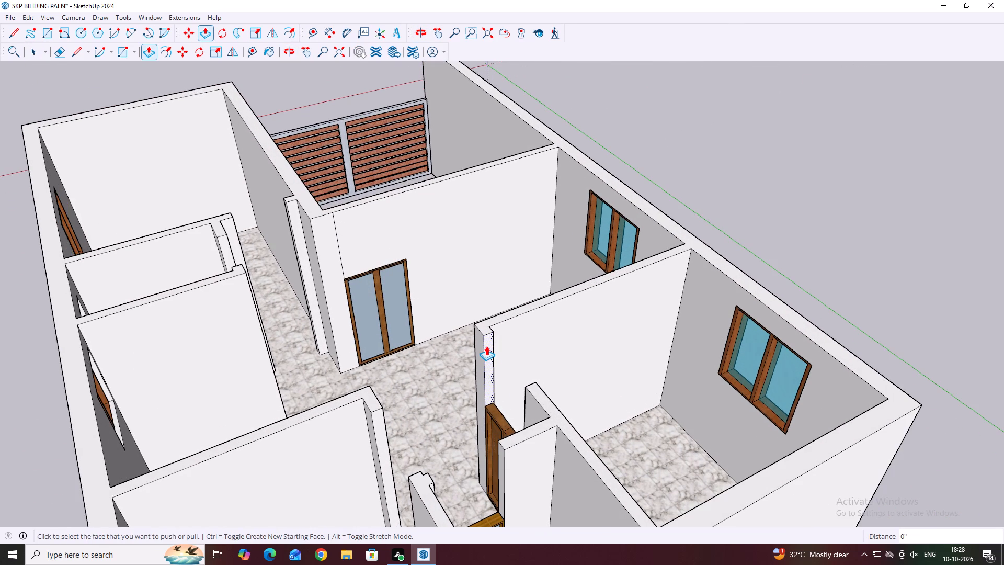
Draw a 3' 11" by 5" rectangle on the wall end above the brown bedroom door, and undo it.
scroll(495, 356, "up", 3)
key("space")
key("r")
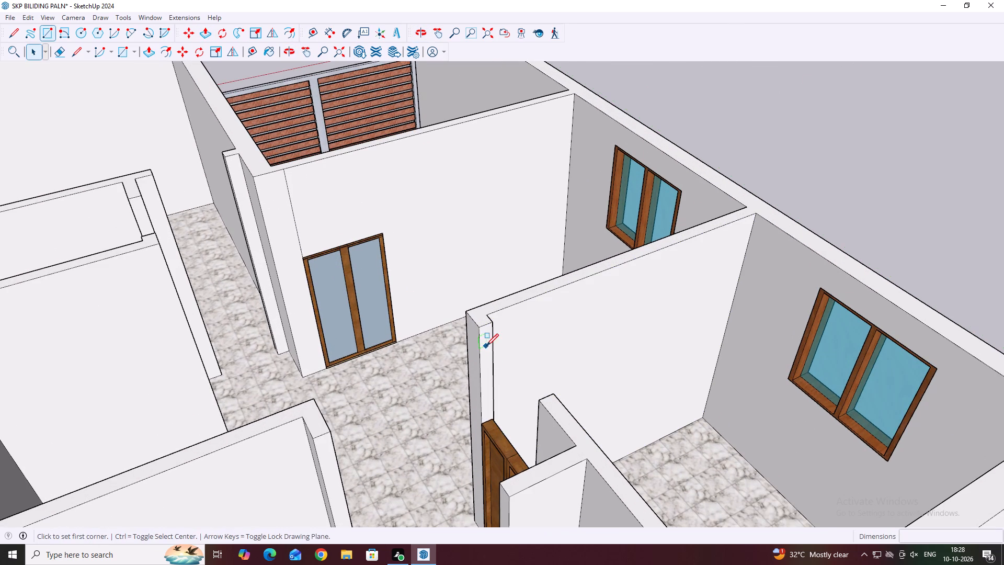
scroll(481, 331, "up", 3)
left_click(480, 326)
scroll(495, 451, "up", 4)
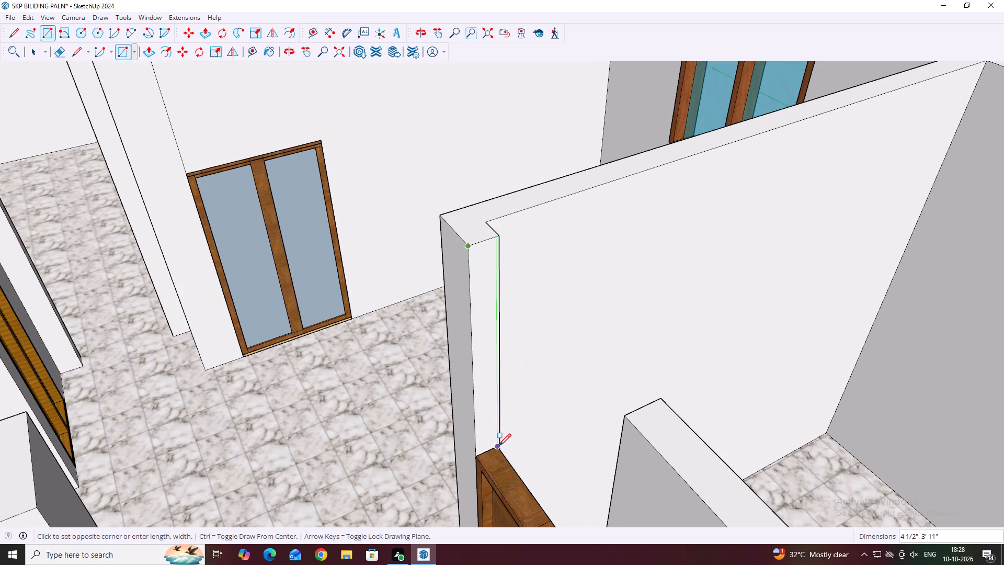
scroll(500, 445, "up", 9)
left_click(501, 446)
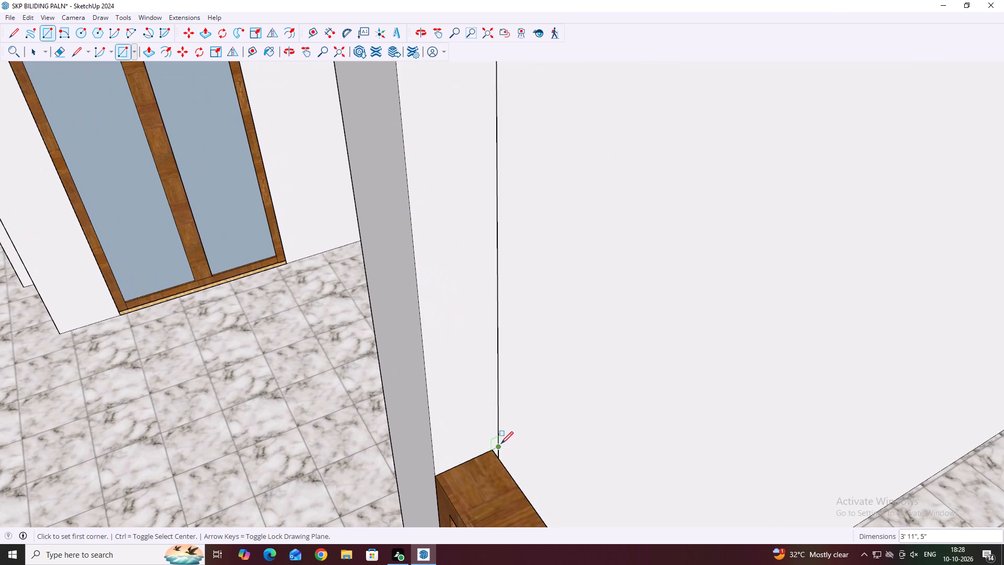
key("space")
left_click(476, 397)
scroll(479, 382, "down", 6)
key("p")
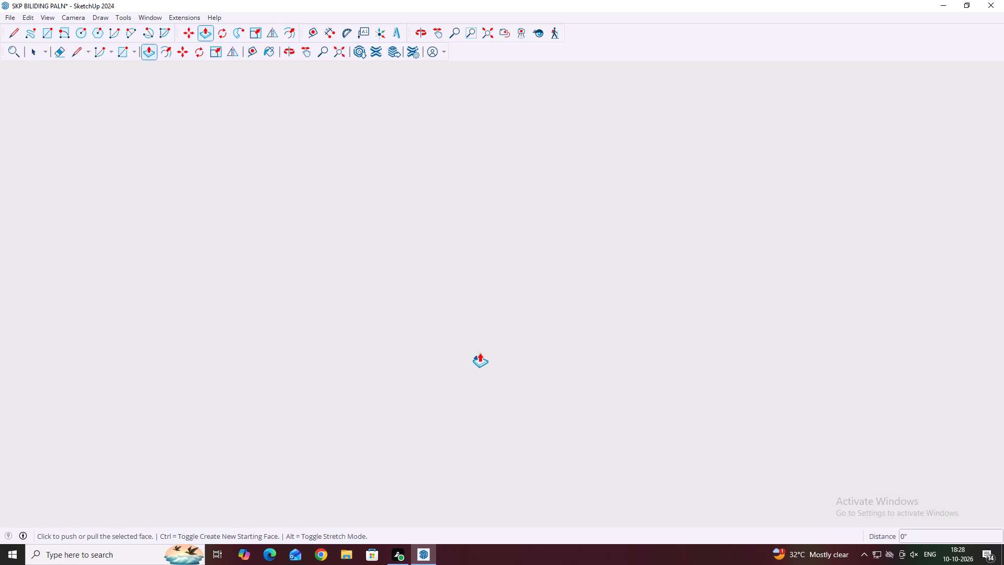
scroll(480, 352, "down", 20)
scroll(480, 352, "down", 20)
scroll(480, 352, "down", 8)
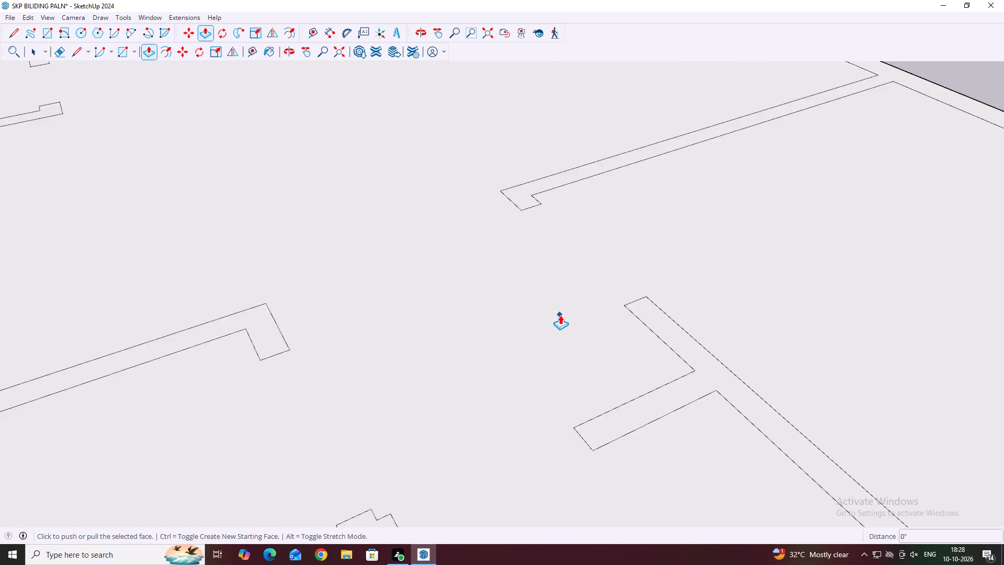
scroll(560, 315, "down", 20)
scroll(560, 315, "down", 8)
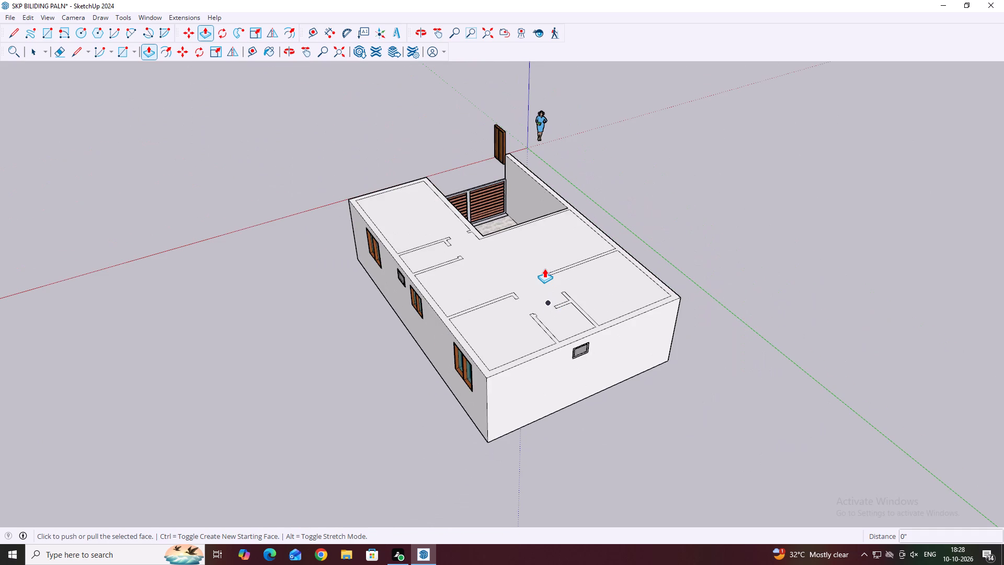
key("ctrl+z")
Draw a 4 1/2" by 3' 11" rectangle on the wall end directly above the brown bedroom door.
scroll(556, 296, "up", 8)
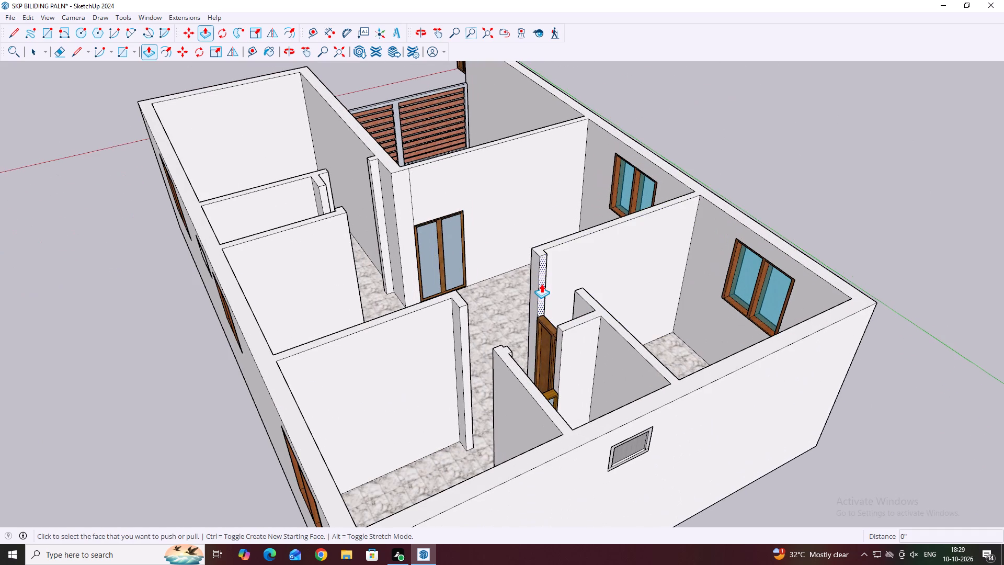
left_click(541, 283)
key("Escape")
key("space")
middle_click_drag(538, 267, 530, 278)
key("r")
scroll(529, 267, "up", 6)
left_click_drag(544, 259, 548, 264)
scroll(553, 355, "up", 2)
left_click(551, 360)
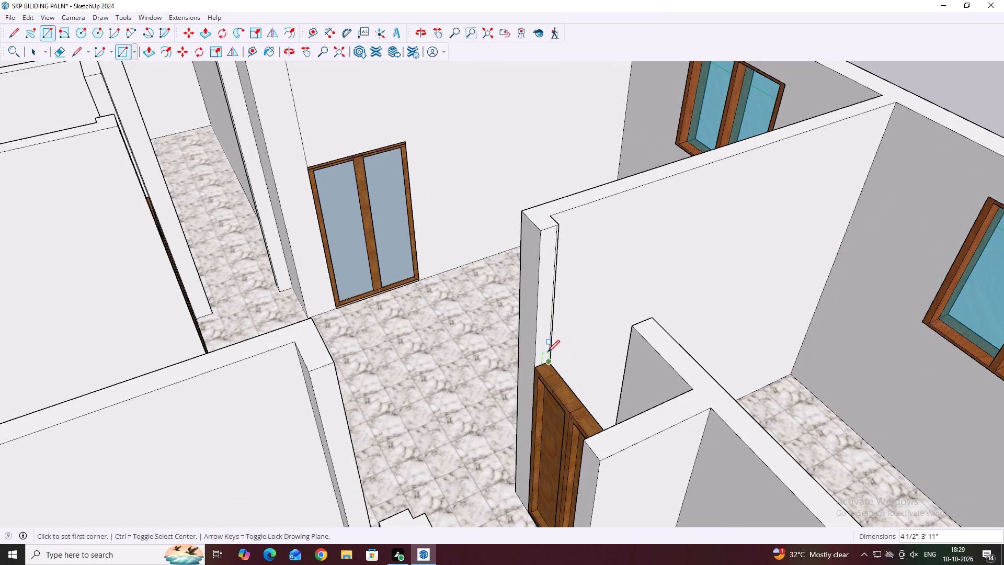
Move the rectangle's long vertical edge 1/2" outward to meet the corner edge of the wall end.
key("space")
scroll(555, 320, "up", 5)
middle_click(545, 340)
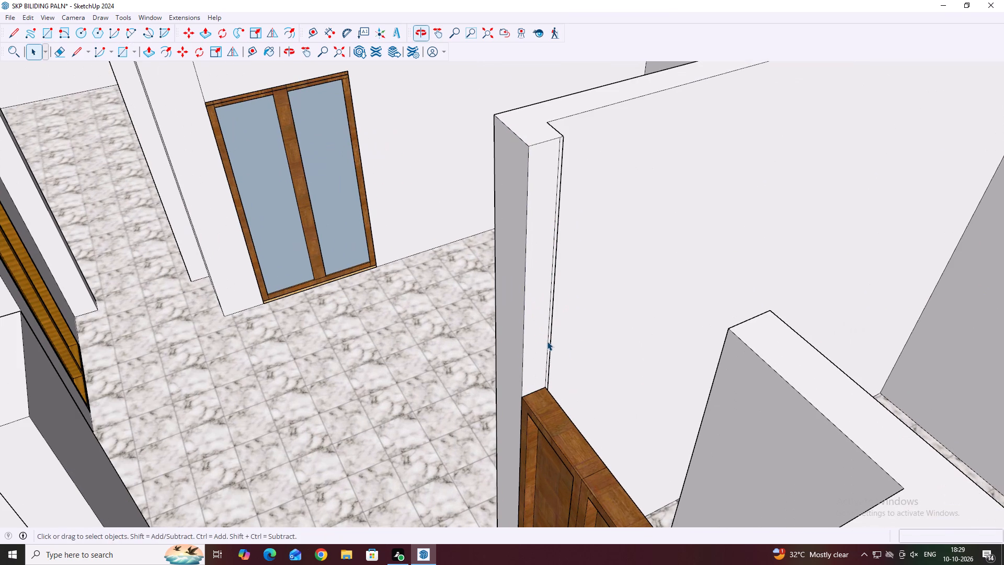
left_click(547, 341)
middle_click_drag(551, 343, 529, 348)
key("m")
scroll(524, 398, "up", 2)
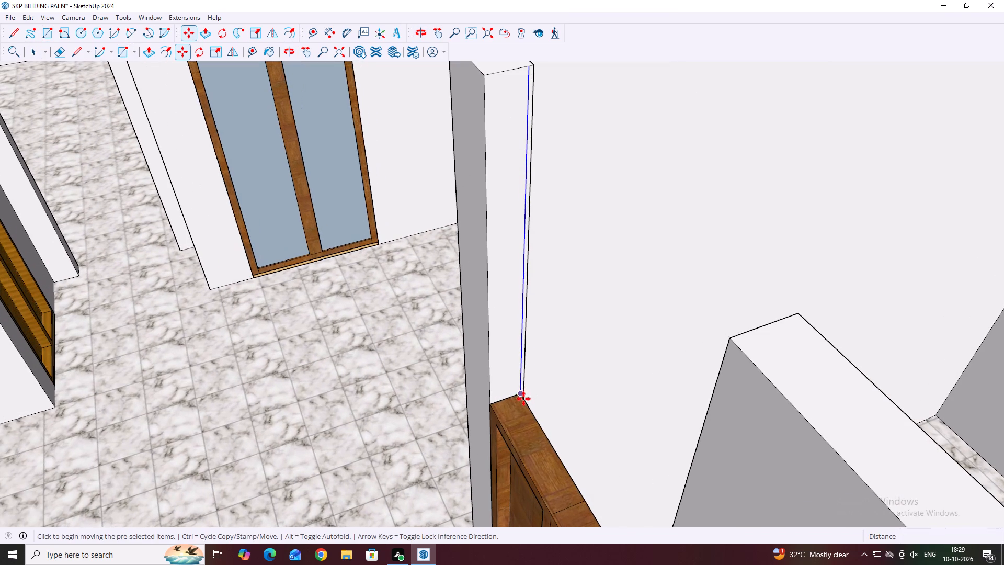
left_click(521, 393)
left_click(524, 390)
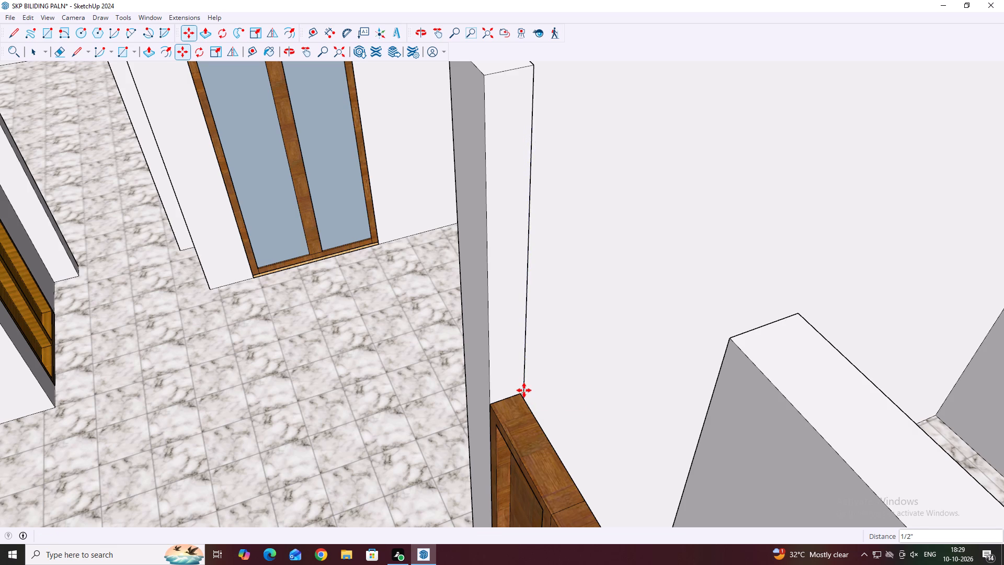
Push/Pull the wall-end face above the brown bedroom door 3' across the opening to the opposite wall.
key("space")
left_click(519, 336)
scroll(519, 335, "down", 4)
middle_click_drag(542, 343, 549, 335)
key("p")
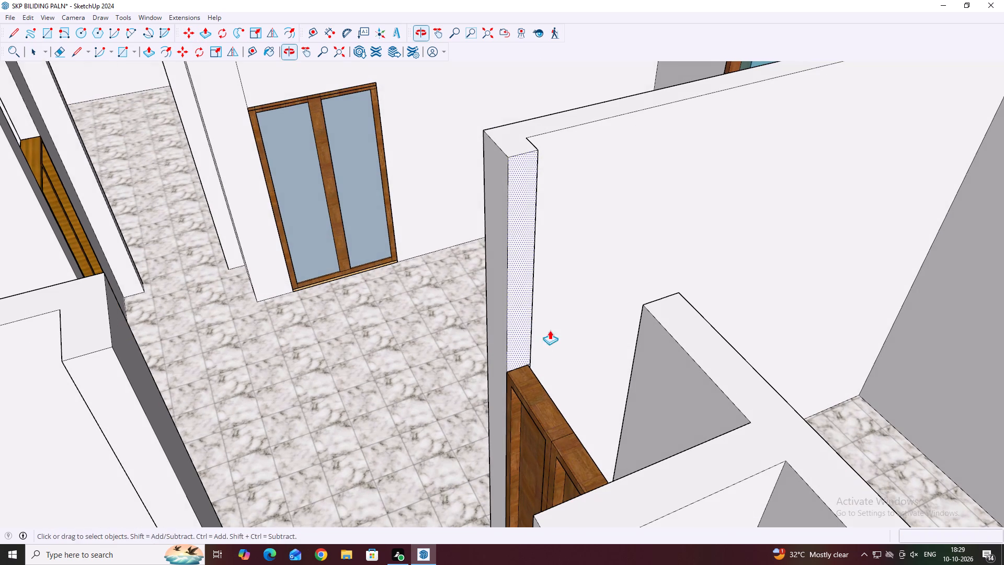
left_click(523, 323)
scroll(590, 370, "down", 4)
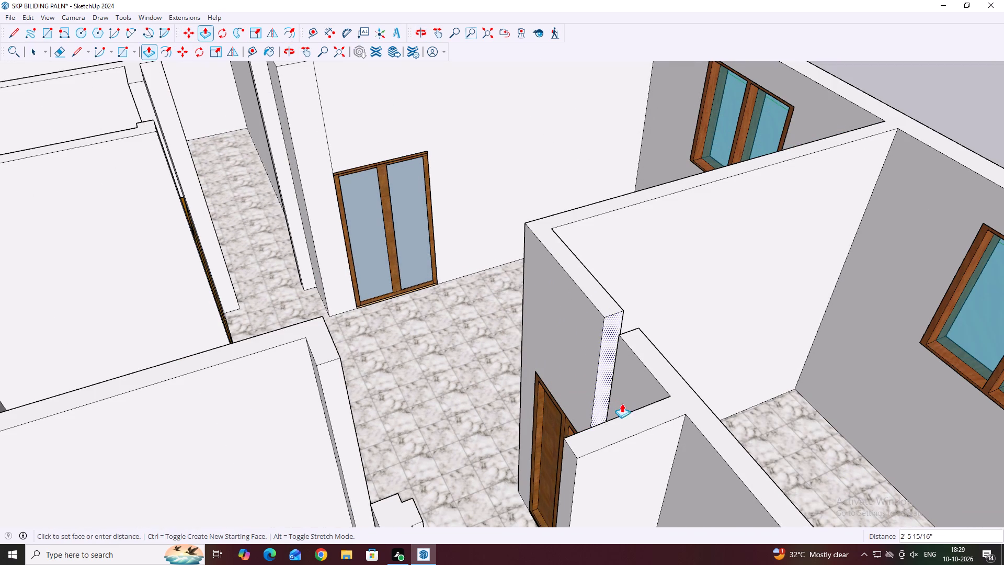
left_click(646, 416)
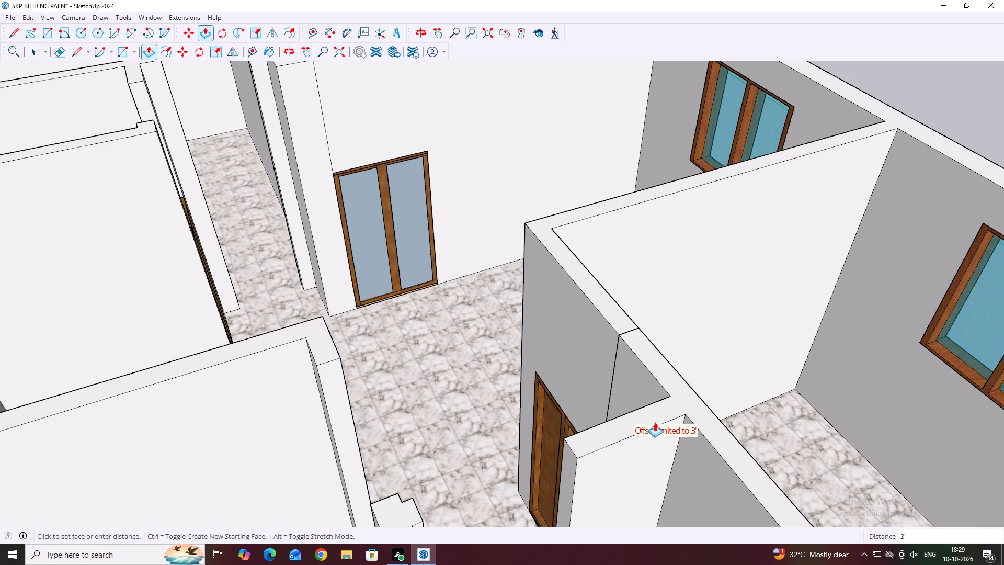
left_click(655, 423)
Delete the seam edges left on the hall and bedroom sides of the wall filled in above the brown door.
middle_click_drag(568, 392, 698, 402)
key("space")
left_click(748, 382)
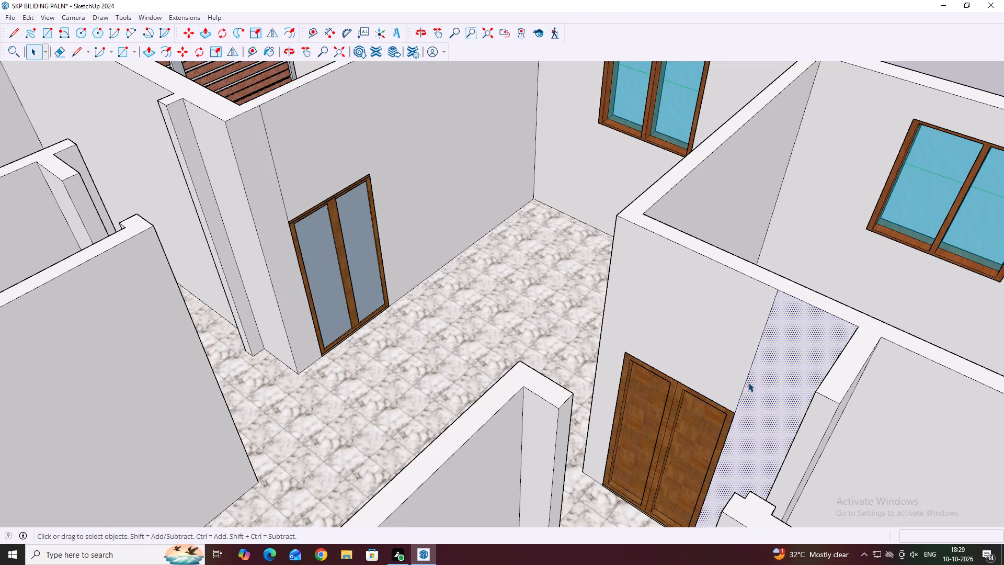
left_click(746, 381)
key("Delete")
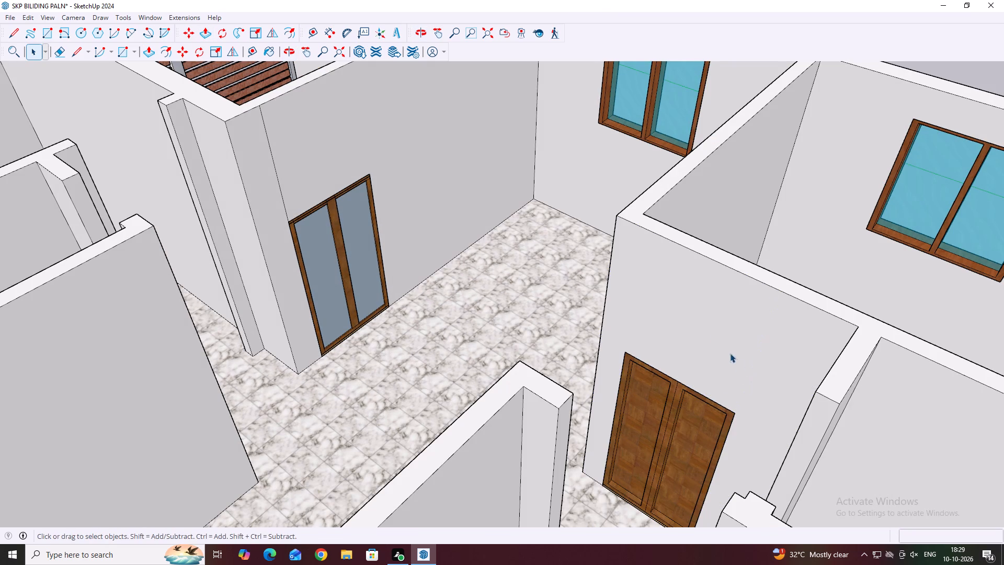
middle_click_drag(688, 323, 695, 427)
middle_click_drag(714, 394, 478, 394)
middle_click_drag(602, 416, 407, 276)
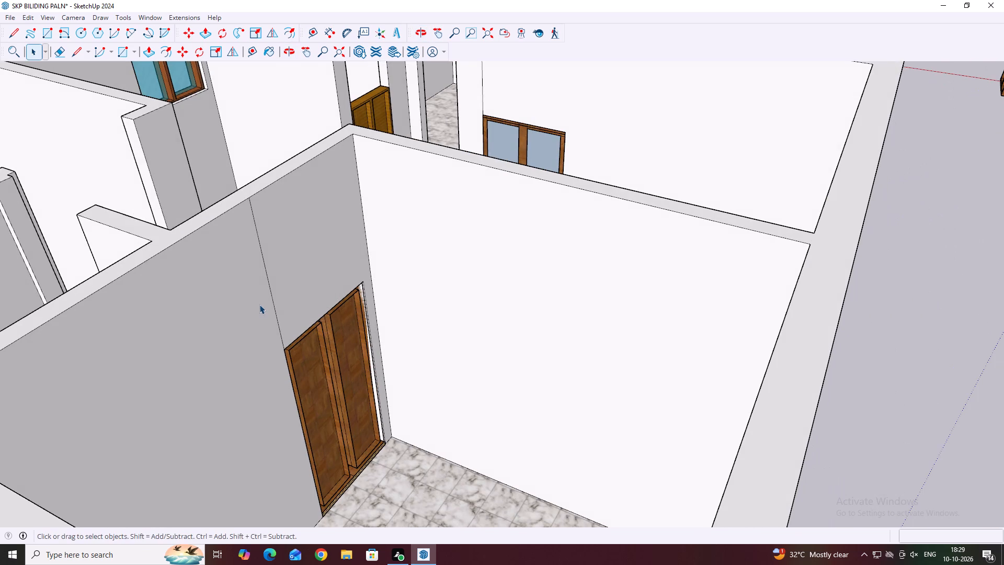
left_click(273, 300)
key("Delete")
Examine the brown bedroom door and the filled wall above it from both sides, including the gap beside the frame.
middle_click_drag(360, 319, 453, 285)
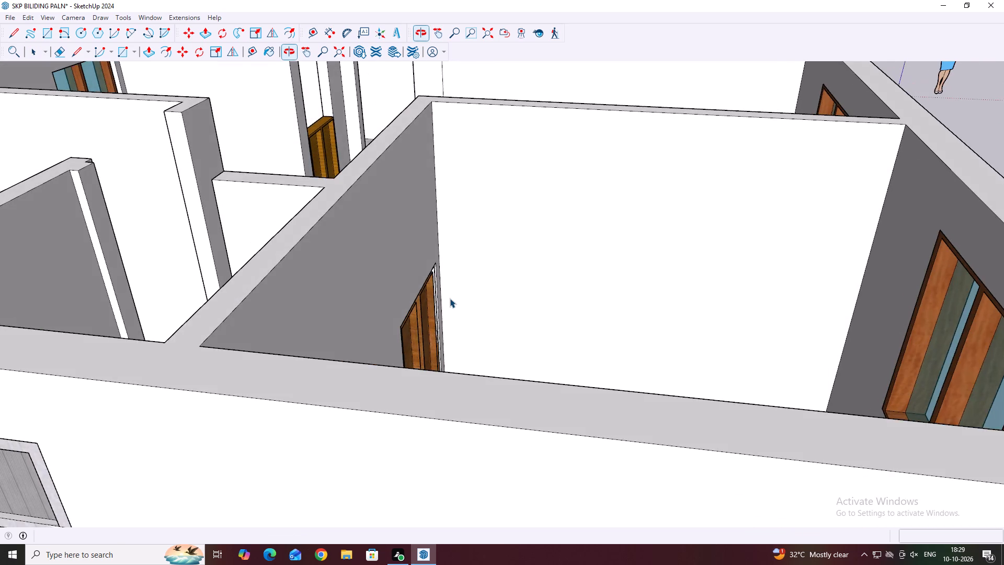
middle_click_drag(447, 301, 443, 326)
scroll(443, 326, "up", 11)
middle_click(415, 324)
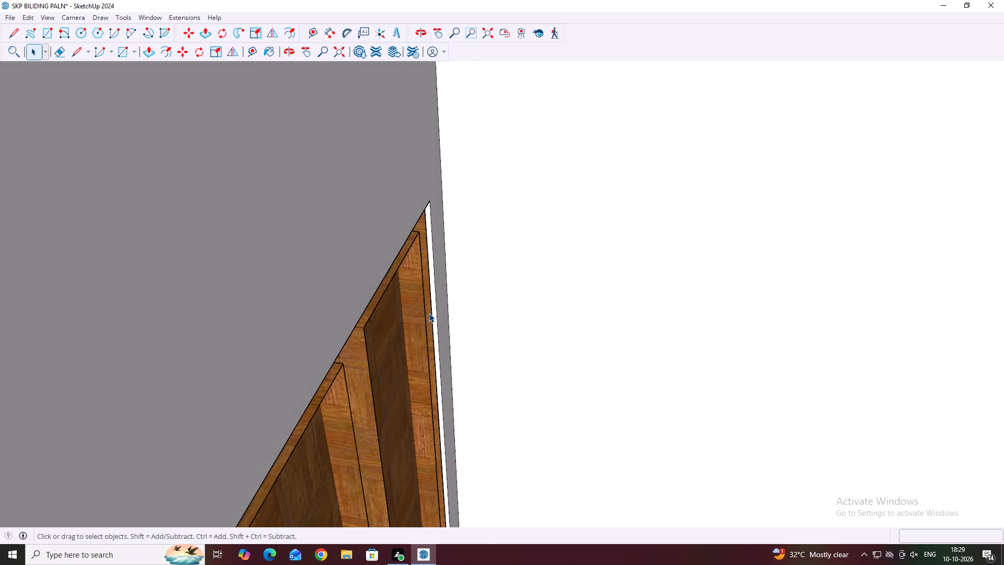
left_click(431, 295)
middle_click_drag(437, 297, 645, 245)
scroll(643, 245, "down", 7)
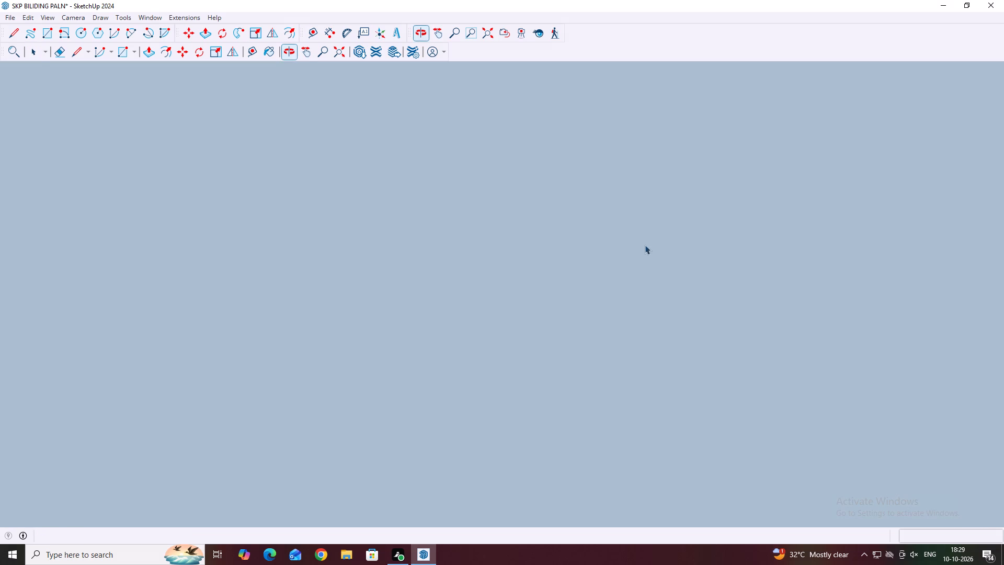
scroll(645, 245, "down", 20)
scroll(645, 245, "down", 20)
scroll(645, 245, "down", 6)
middle_click(665, 233)
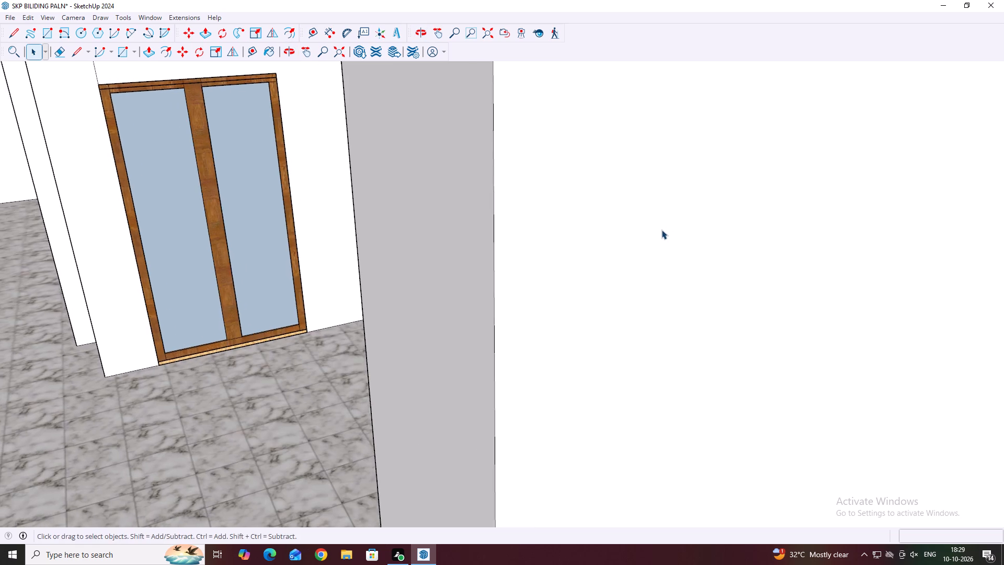
scroll(661, 230, "down", 14)
middle_click(660, 229)
middle_click_drag(565, 282, 736, 199)
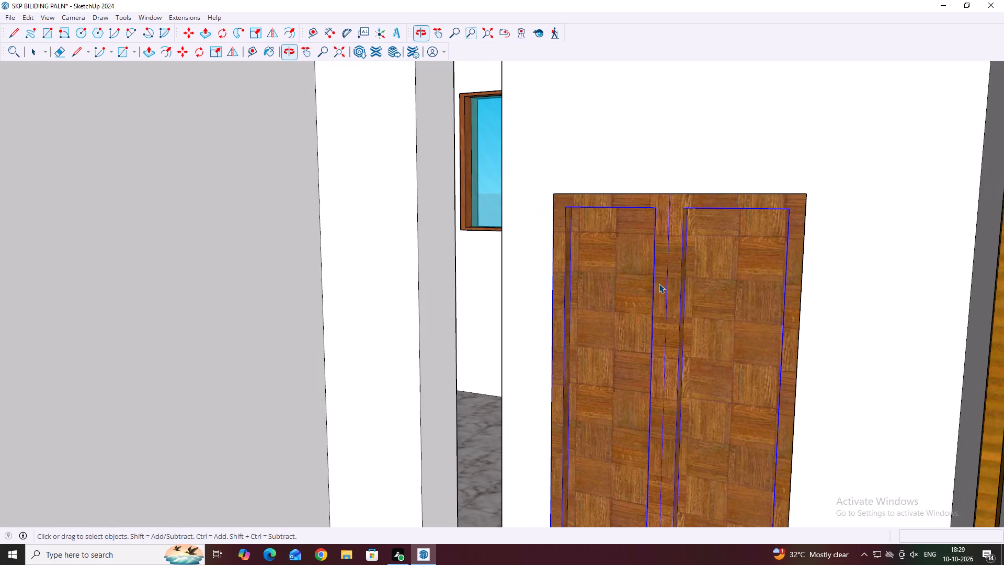
left_click(654, 287)
left_click_drag(769, 214, 774, 211)
left_click(827, 183)
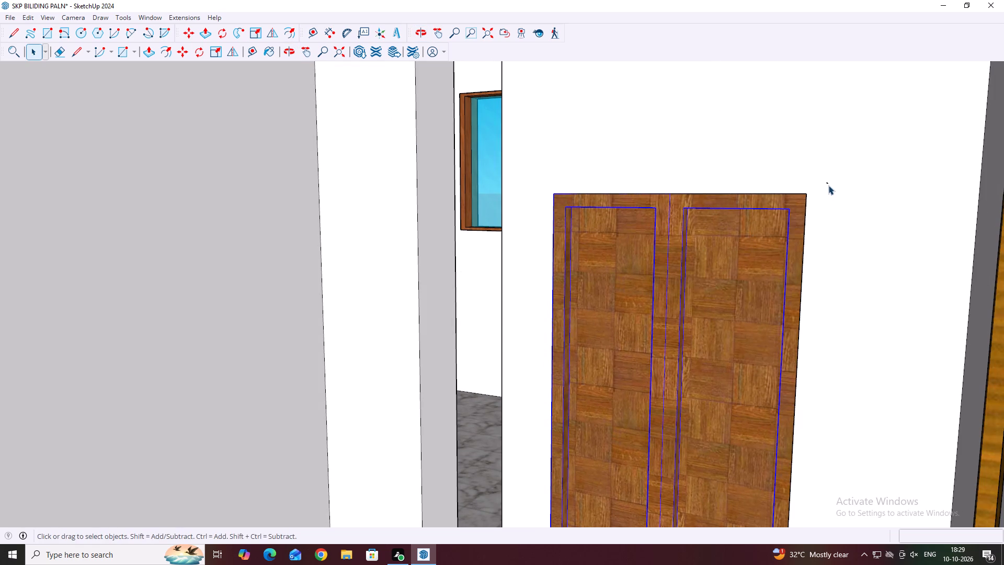
scroll(827, 212, "down", 12)
scroll(479, 239, "down", 18)
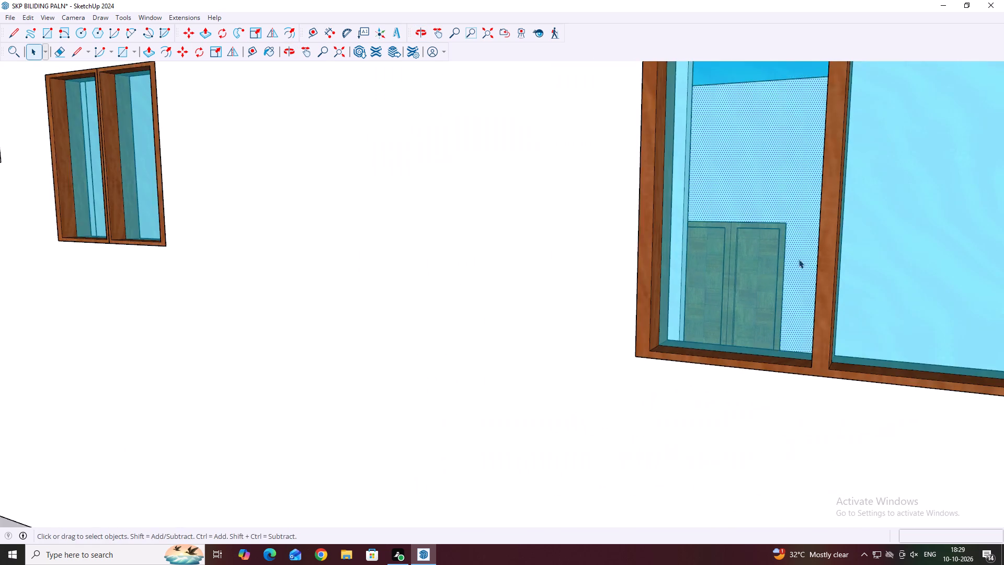
scroll(798, 259, "down", 18)
middle_click(735, 212)
middle_click_drag(484, 194, 692, 433)
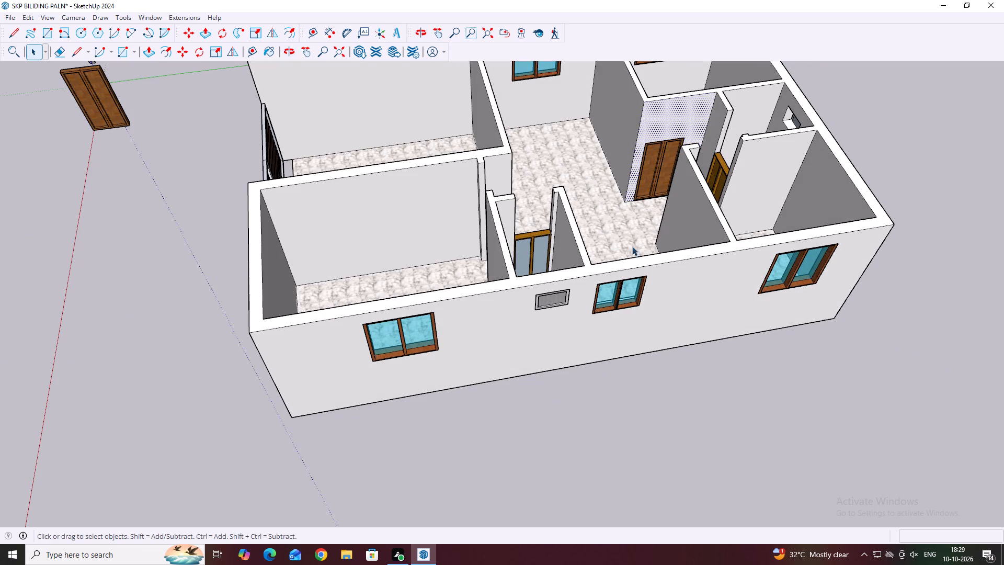
left_click(626, 245)
left_click(570, 449)
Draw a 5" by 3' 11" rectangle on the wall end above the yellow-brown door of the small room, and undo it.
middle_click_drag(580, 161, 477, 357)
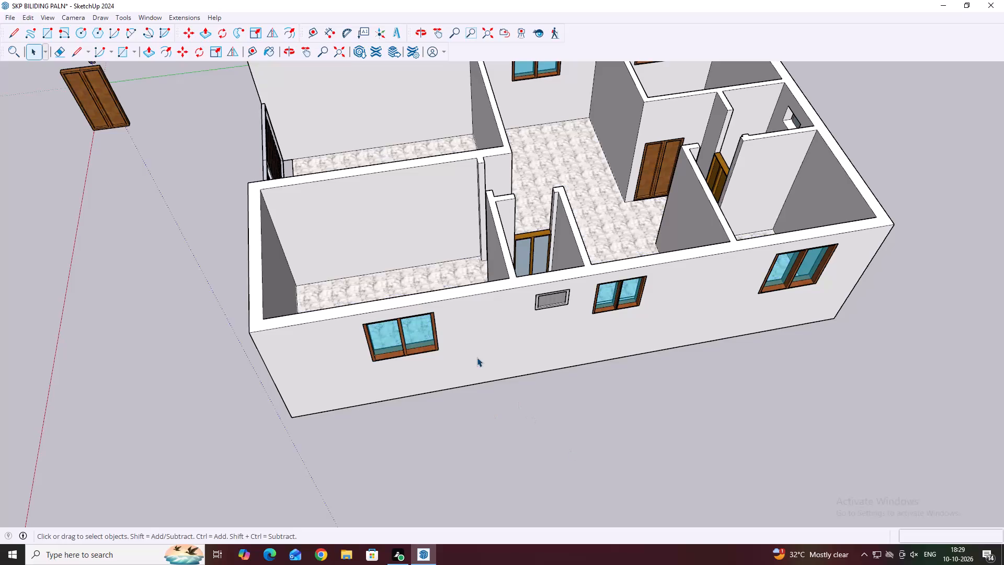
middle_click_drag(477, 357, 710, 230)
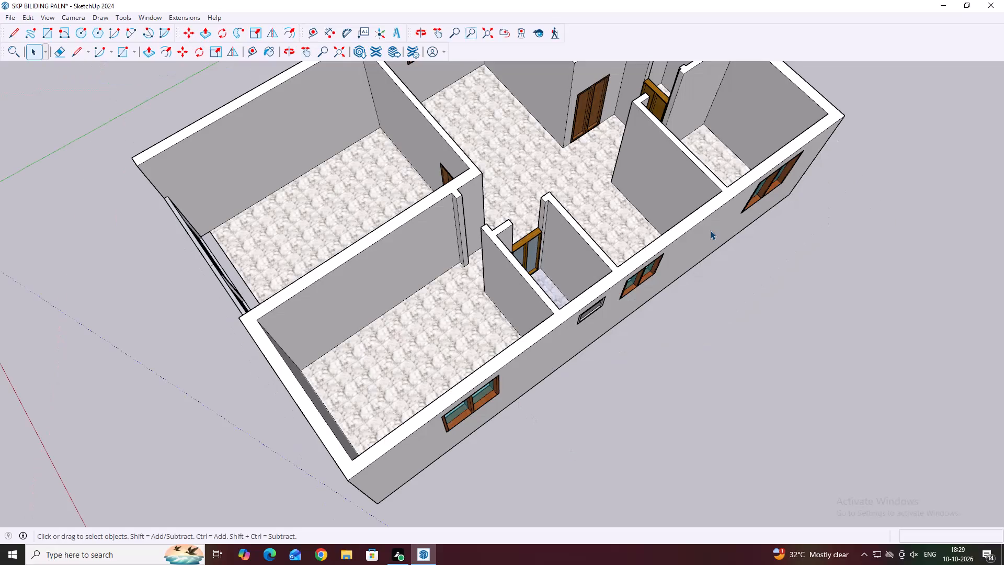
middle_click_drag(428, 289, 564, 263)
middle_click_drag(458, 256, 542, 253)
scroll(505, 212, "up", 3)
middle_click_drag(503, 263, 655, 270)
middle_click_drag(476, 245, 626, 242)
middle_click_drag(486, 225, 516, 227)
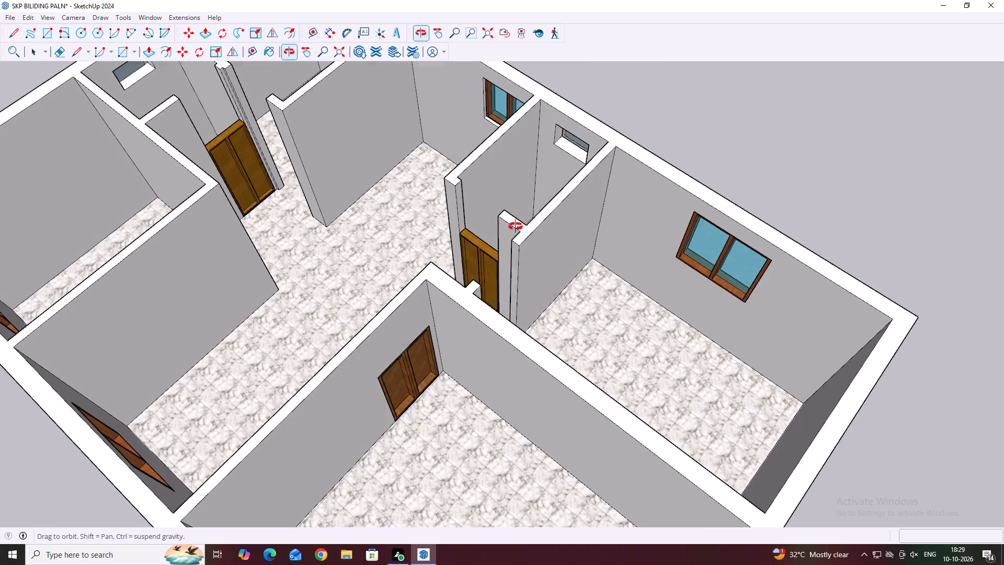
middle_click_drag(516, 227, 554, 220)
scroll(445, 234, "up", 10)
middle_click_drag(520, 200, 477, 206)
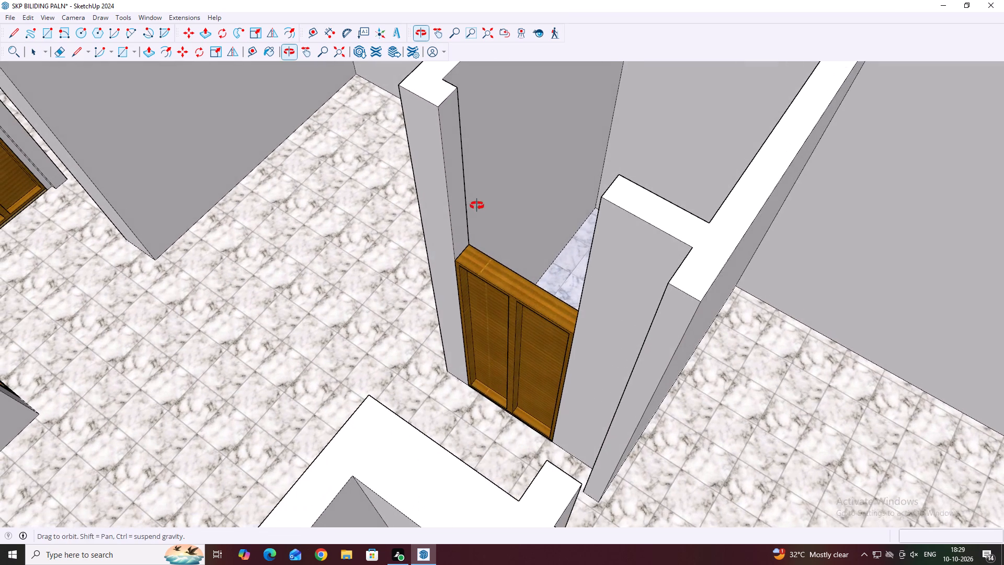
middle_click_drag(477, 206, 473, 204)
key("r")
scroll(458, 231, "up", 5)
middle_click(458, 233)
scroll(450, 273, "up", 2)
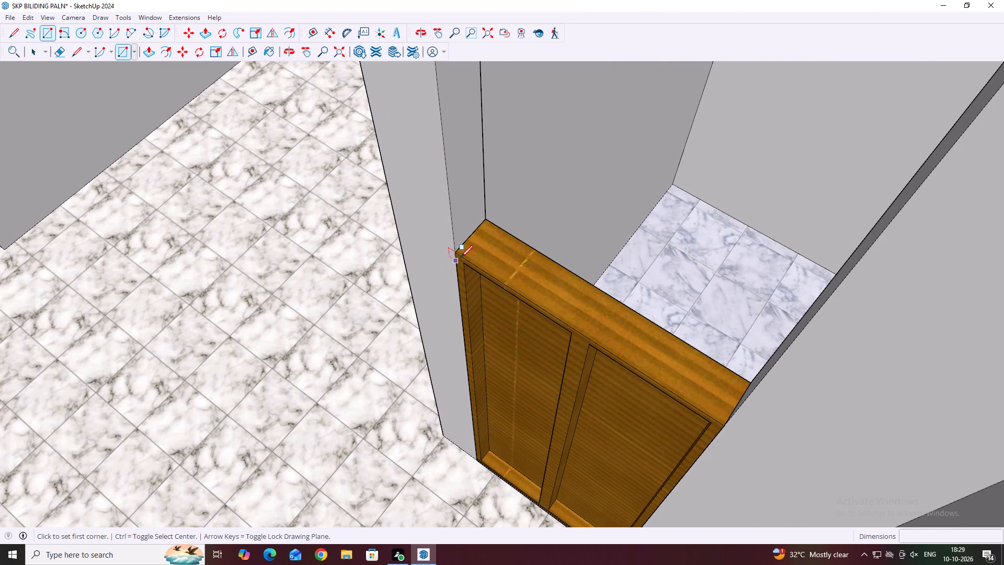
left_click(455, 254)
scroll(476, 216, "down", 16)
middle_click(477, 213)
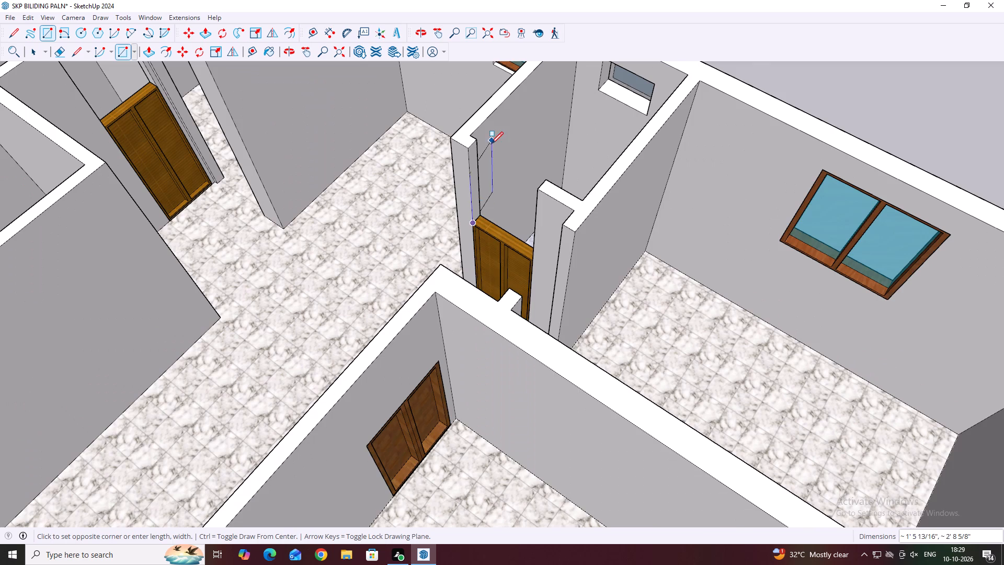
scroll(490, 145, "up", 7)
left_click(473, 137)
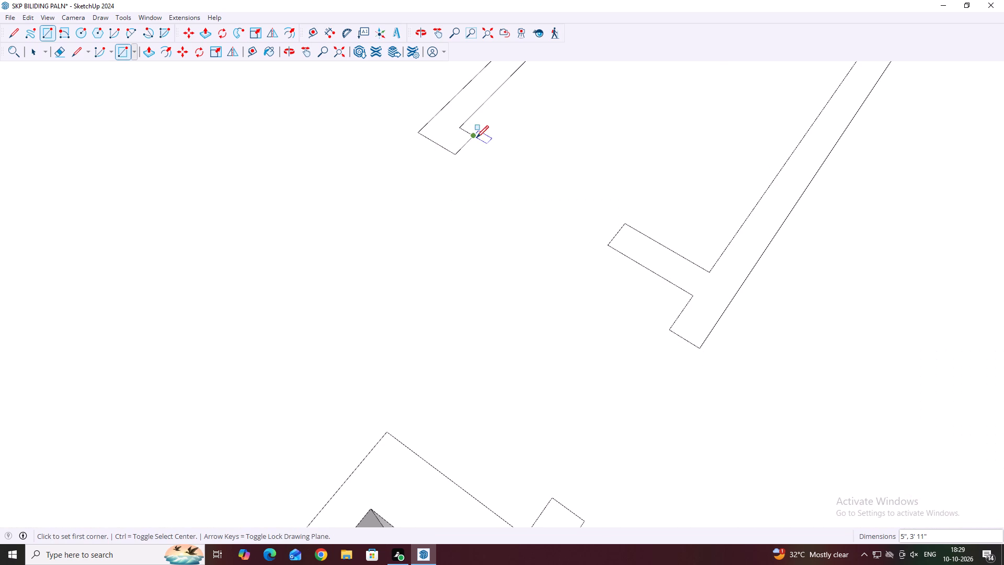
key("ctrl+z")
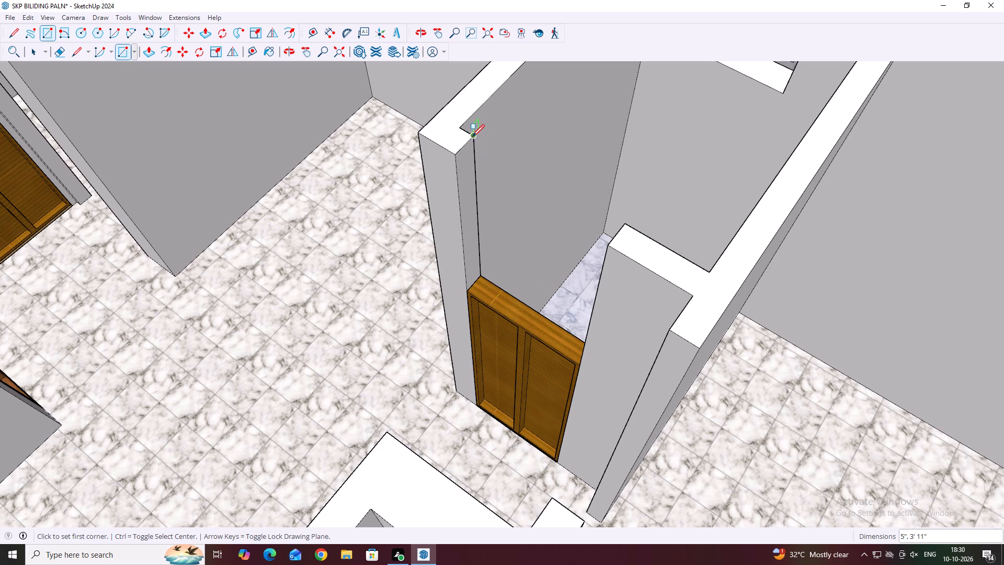
Draw the 5" by 3' 11" rectangle again on the wall end above the small room's door, from the wall top down.
left_click(472, 137)
left_click(470, 287)
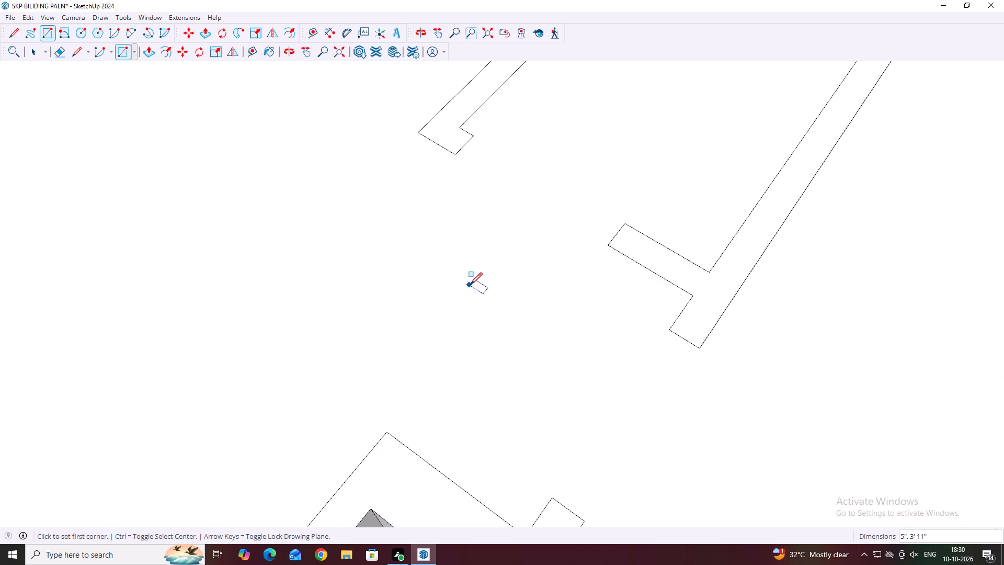
key("space")
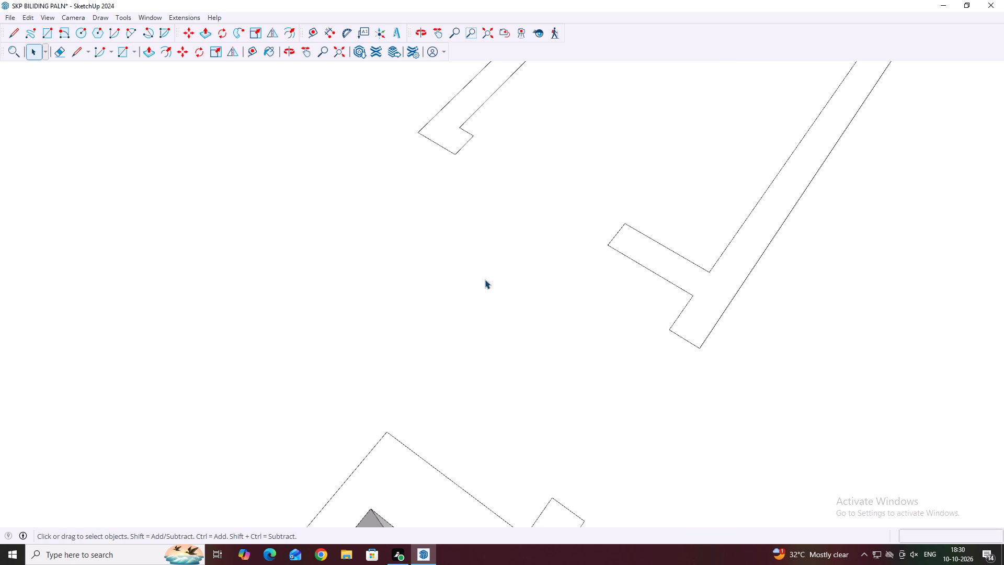
Delete the unwanted horizontal face covering the rooms at wall-top level.
left_click(485, 285)
key("Delete")
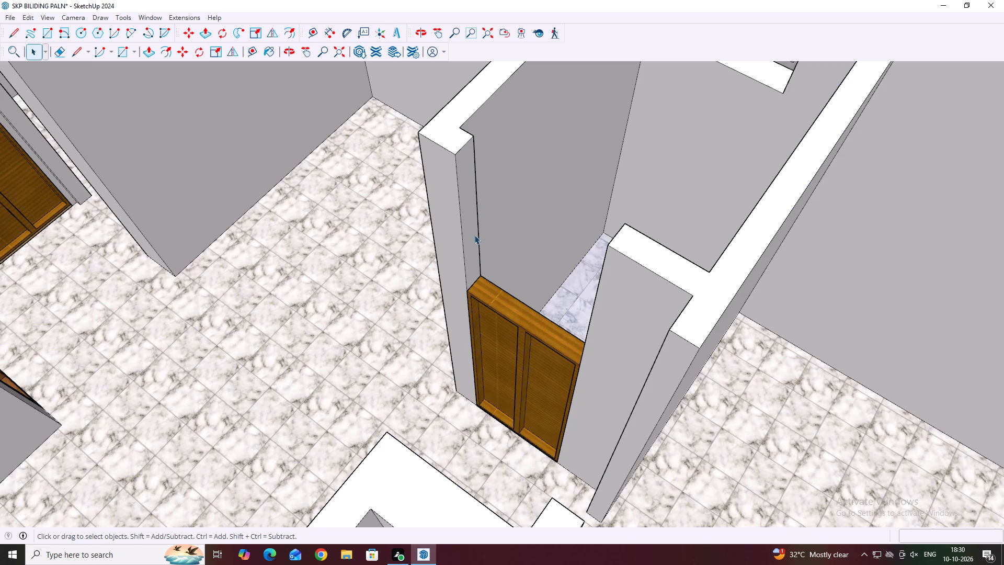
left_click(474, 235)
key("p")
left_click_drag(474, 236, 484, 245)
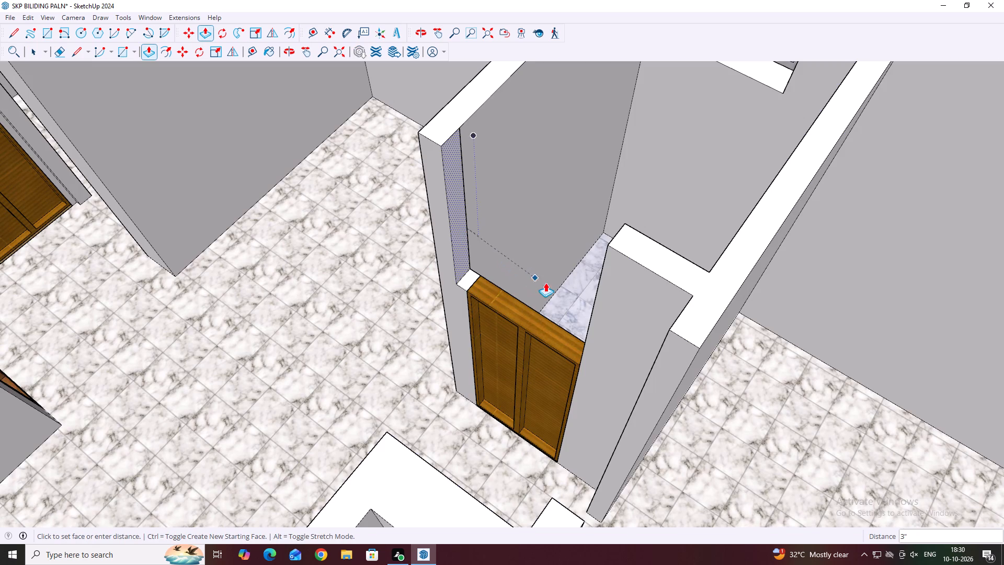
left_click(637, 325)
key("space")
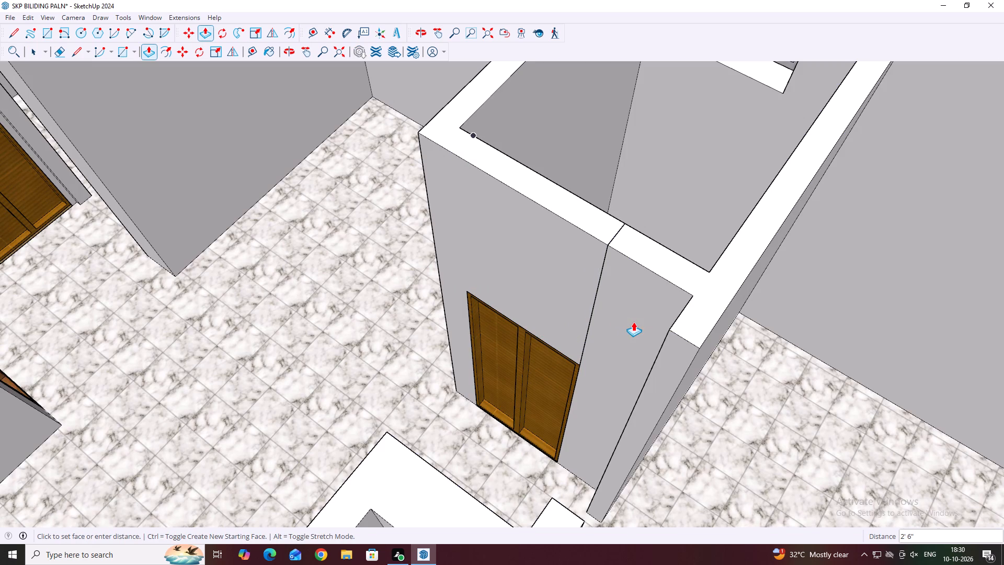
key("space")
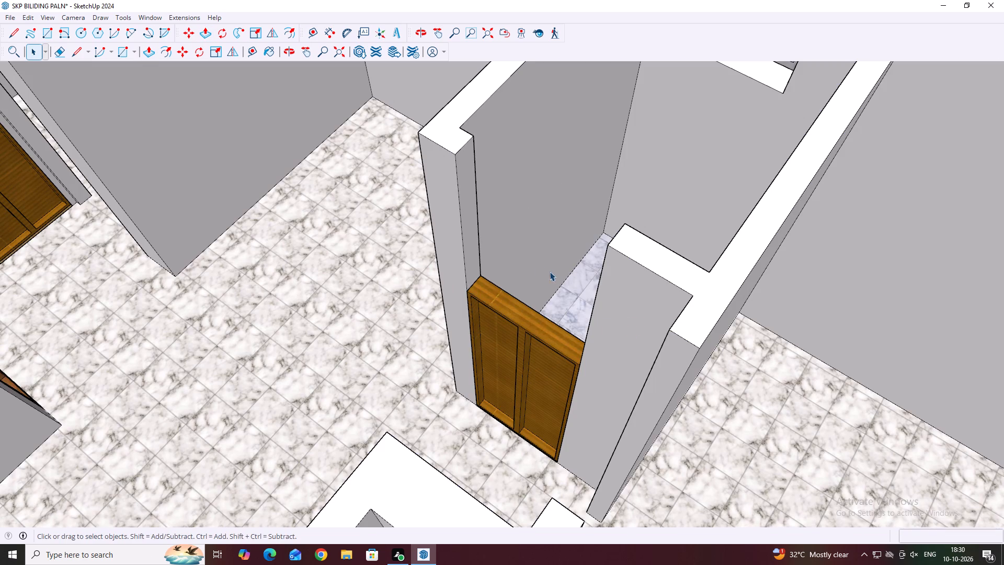
Push/Pull the rectangle on the wall end 2' 6" across the opening above the small room's yellow-brown door.
left_click(467, 262)
key("p")
left_click(467, 262)
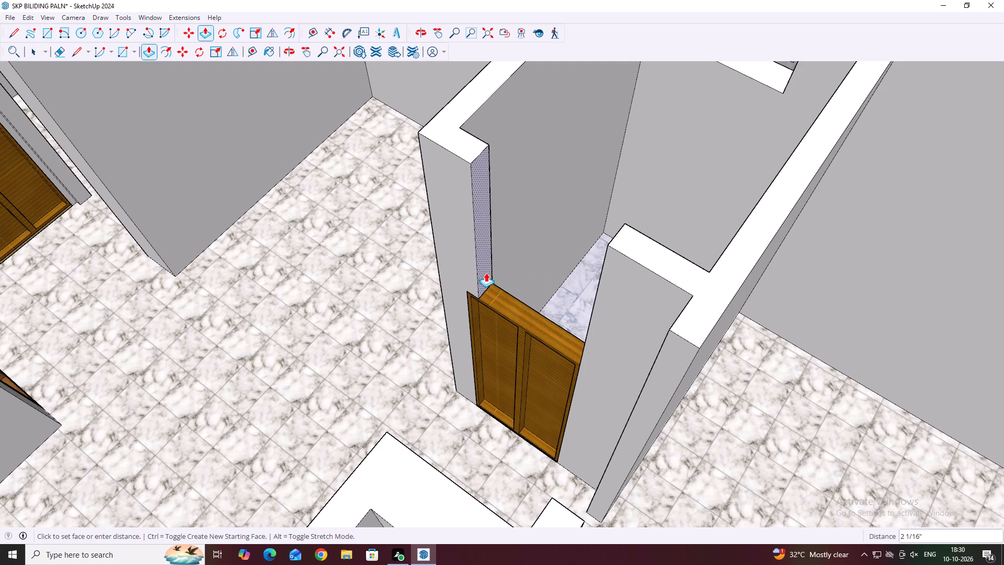
left_click(618, 320)
left_click(632, 349)
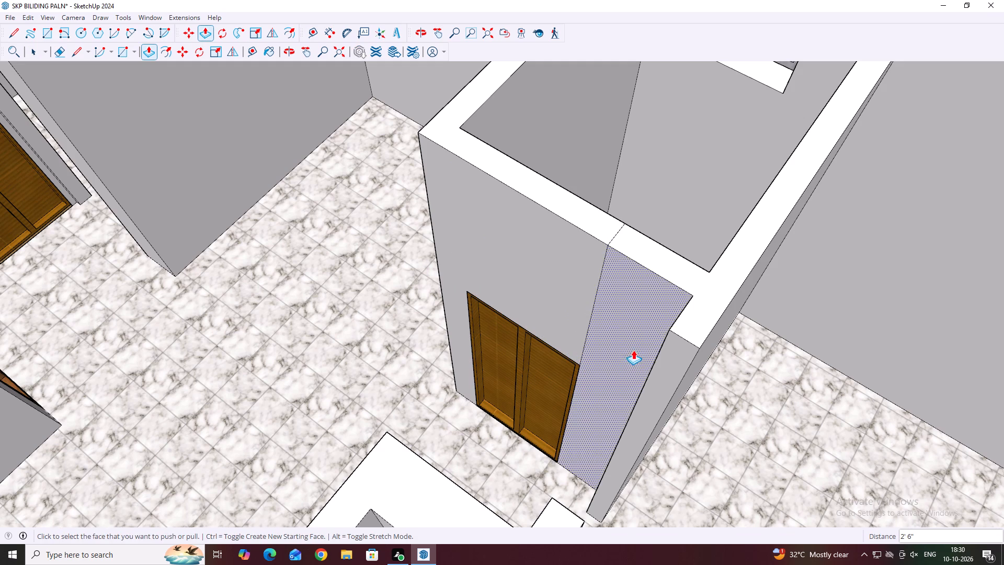
key("space")
Delete the seam edges on the outer face, top and inner face of the wall filled in above the small room's door.
left_click(593, 304)
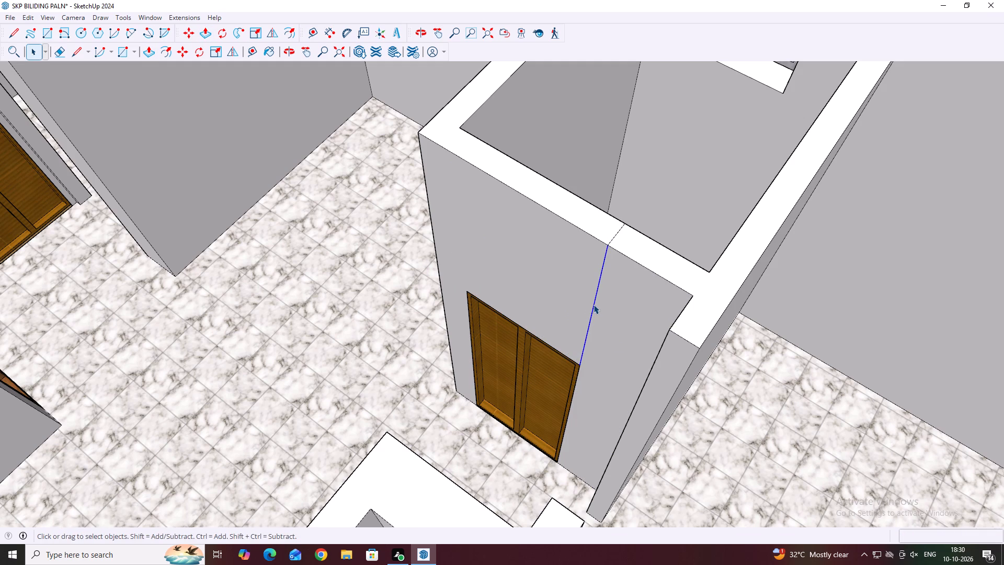
key("Delete")
left_click(610, 240)
key("Delete")
scroll(609, 270, "down", 7)
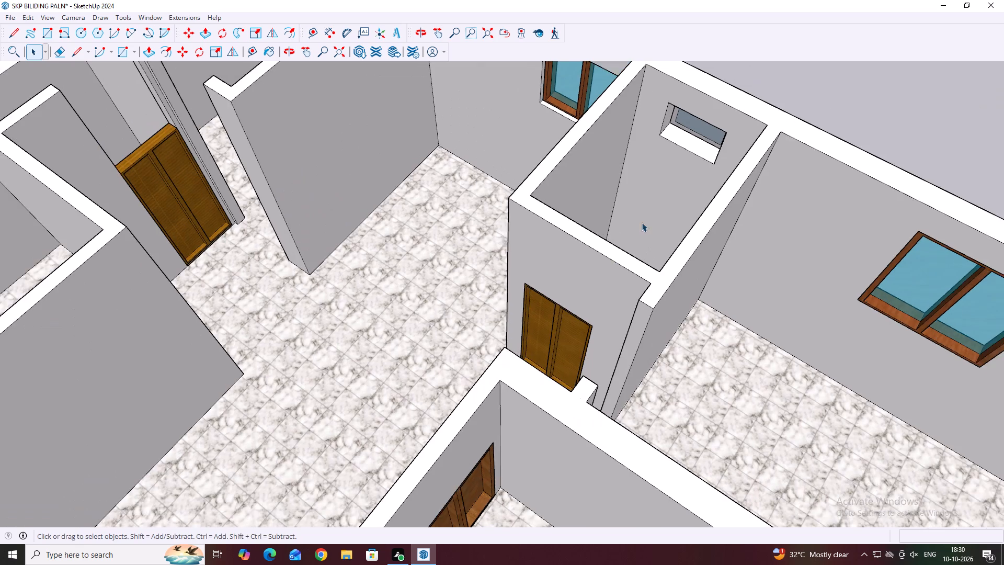
middle_click_drag(640, 223, 452, 274)
middle_click_drag(600, 324, 423, 339)
middle_click_drag(531, 360, 412, 362)
scroll(415, 363, "up", 5)
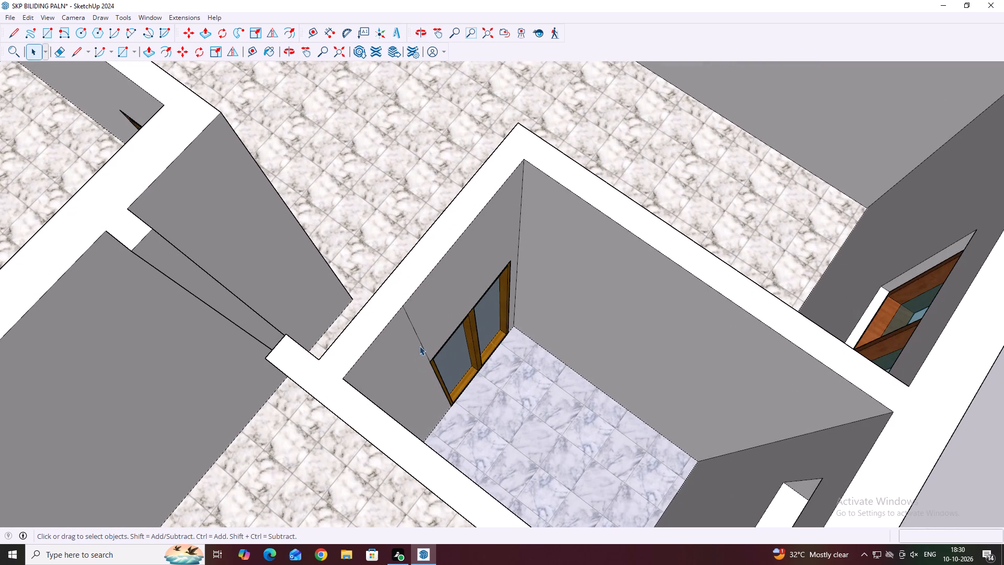
left_click(419, 345)
left_click(423, 342)
left_click(421, 345)
key("Delete")
Inspect the other doorways from above to locate a door whose wall opening is still unfilled.
scroll(523, 320, "down", 4)
middle_click_drag(324, 340, 537, 236)
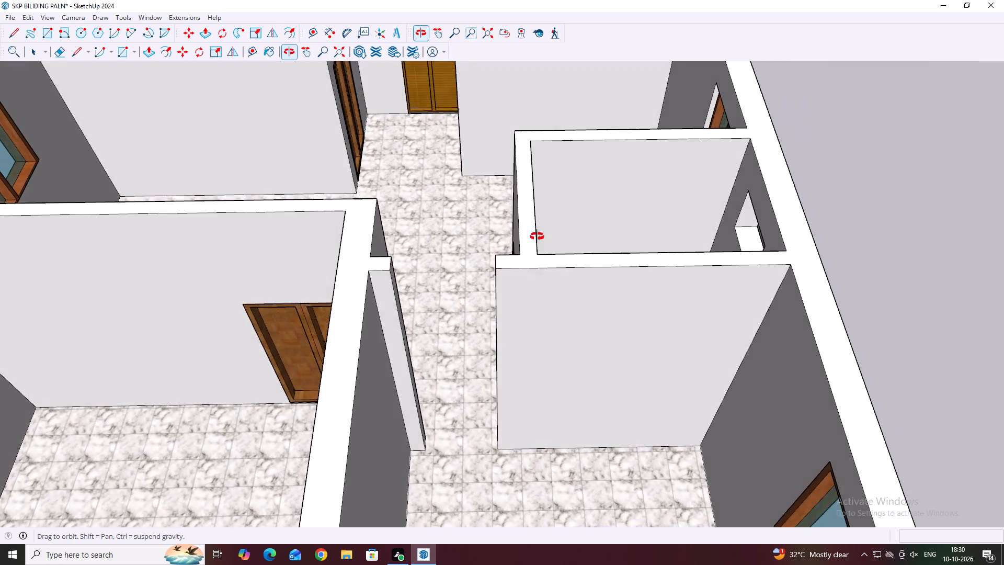
middle_click_drag(537, 236, 552, 232)
scroll(549, 232, "down", 6)
middle_click_drag(315, 268, 637, 309)
middle_click_drag(412, 302, 577, 251)
scroll(579, 251, "down", 6)
middle_click_drag(431, 285, 573, 302)
middle_click_drag(471, 297, 578, 306)
scroll(493, 255, "up", 5)
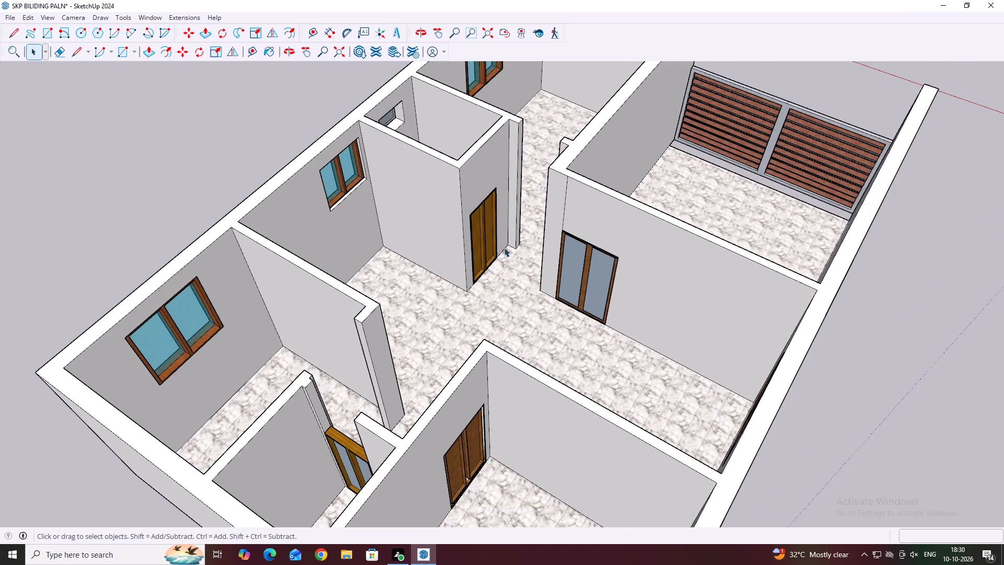
middle_click_drag(512, 250, 582, 238)
middle_click_drag(344, 401, 395, 318)
middle_click_drag(414, 392, 415, 404)
middle_click_drag(438, 399, 369, 427)
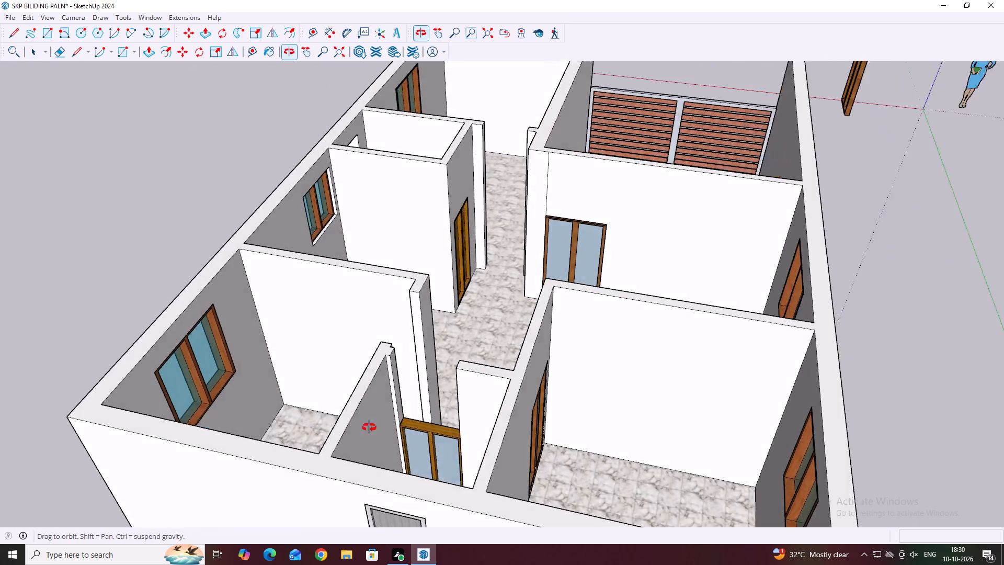
middle_click_drag(369, 427, 338, 426)
middle_click_drag(362, 399, 327, 395)
scroll(322, 372, "up", 4)
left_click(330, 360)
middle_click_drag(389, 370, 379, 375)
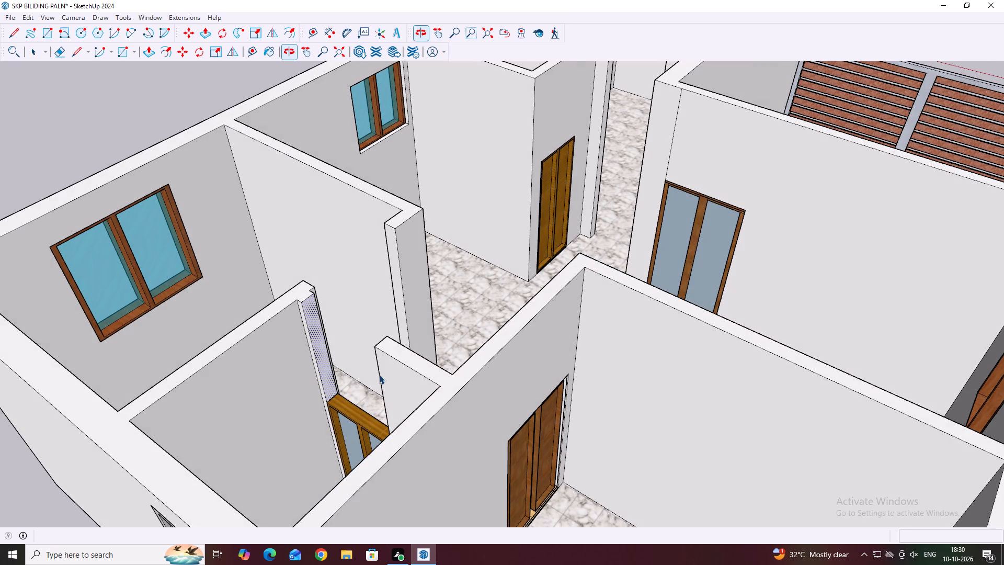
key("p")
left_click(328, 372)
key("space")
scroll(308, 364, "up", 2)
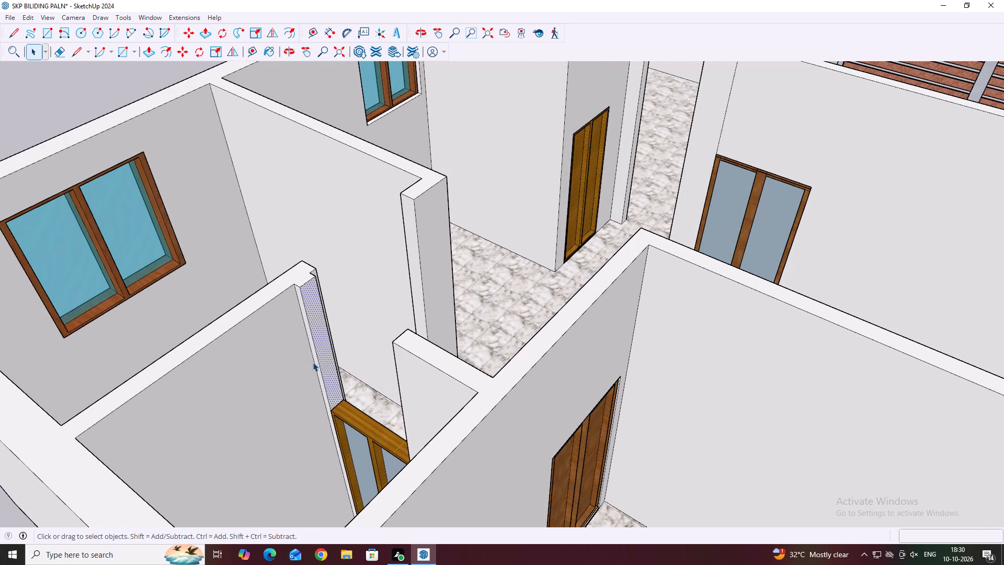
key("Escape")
Draw a rectangle on the wall end above the other small room's yellow-brown door, from the wall top down to the frame.
key("r")
scroll(323, 320, "up", 3)
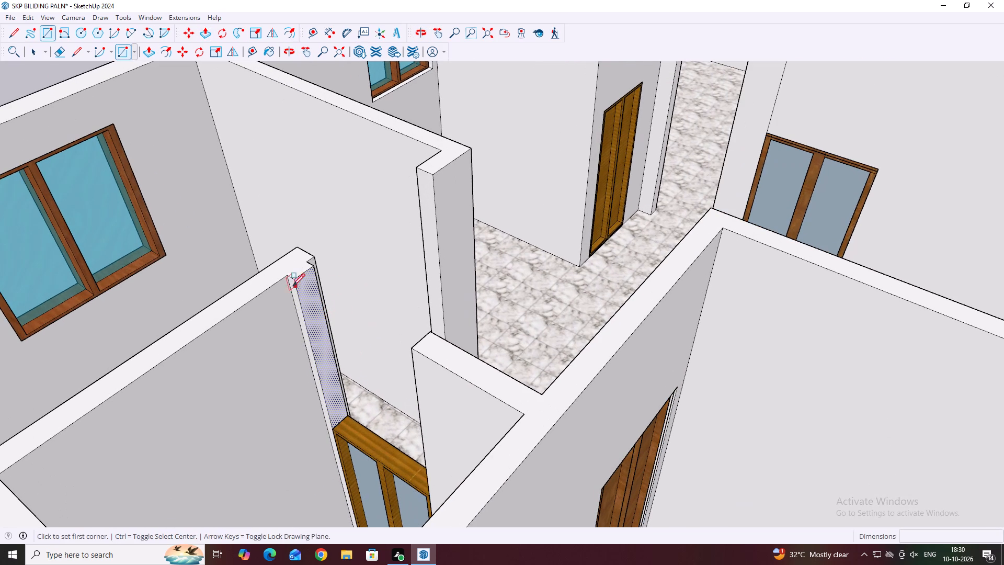
left_click(314, 268)
scroll(325, 405, "up", 5)
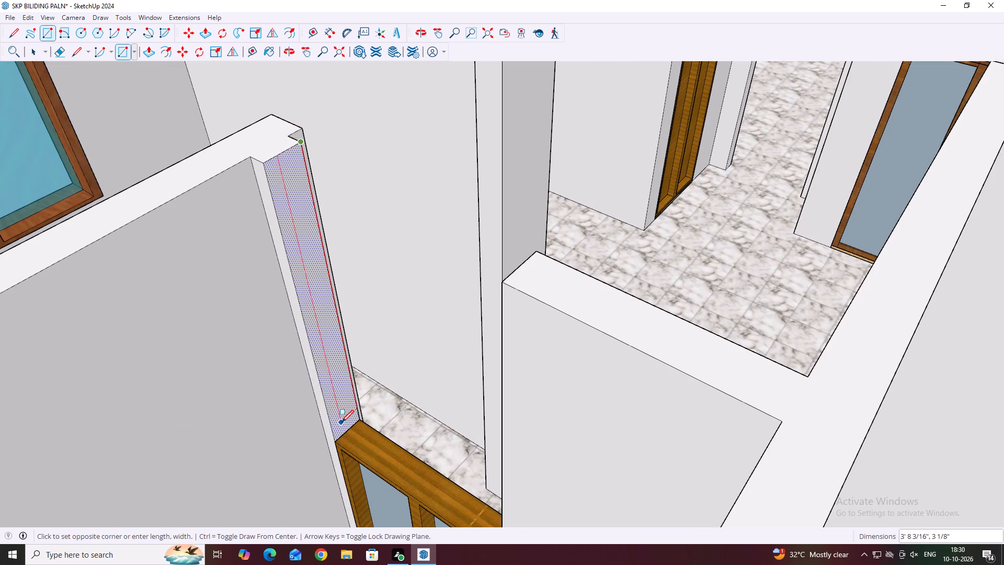
left_click(337, 440)
Delete the unwanted horizontal face covering the rooms at wall-top level around the new rectangle.
scroll(353, 427, "down", 5)
key("space")
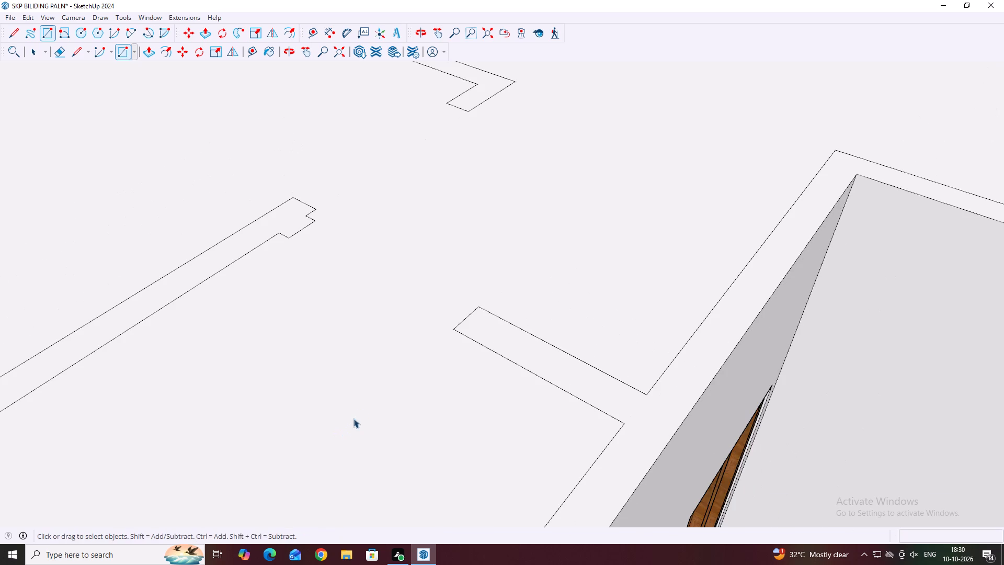
left_click(374, 398)
key("Delete")
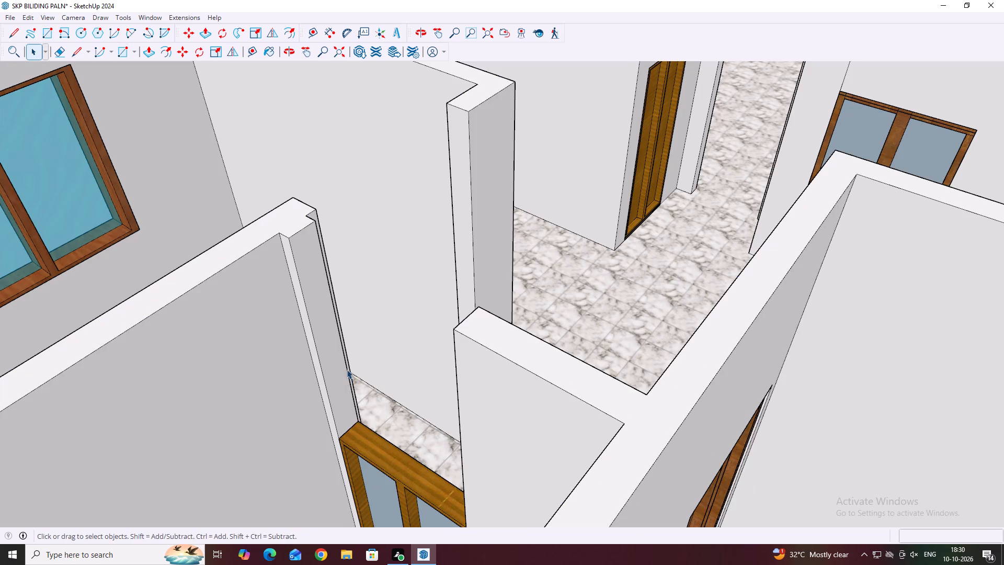
Push/Pull the wall-end rectangle 2' 6" across the opening above the other small room's door to the facing wall.
middle_click_drag(347, 369, 321, 374)
scroll(323, 368, "up", 2)
left_click(313, 333)
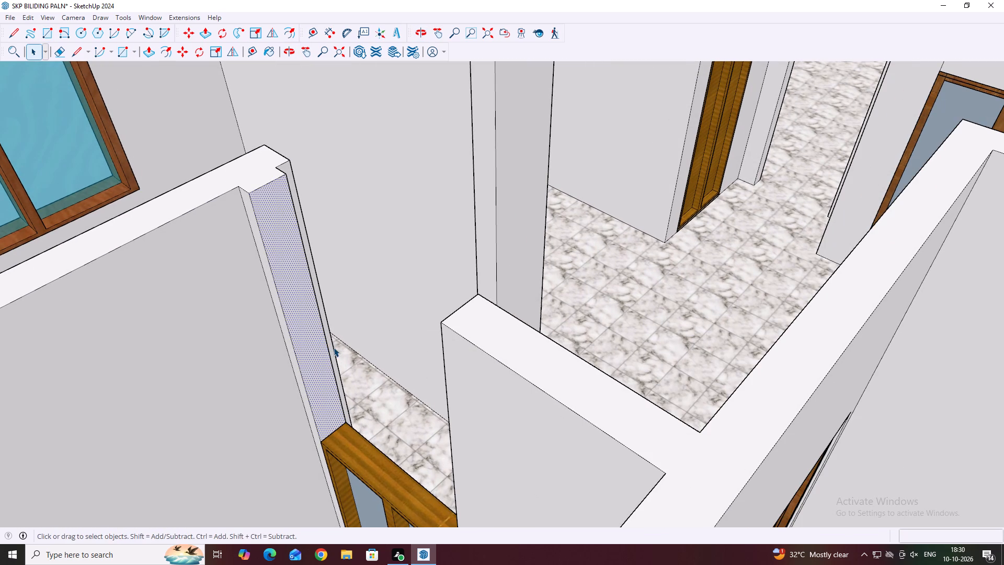
key("p")
left_click(330, 354)
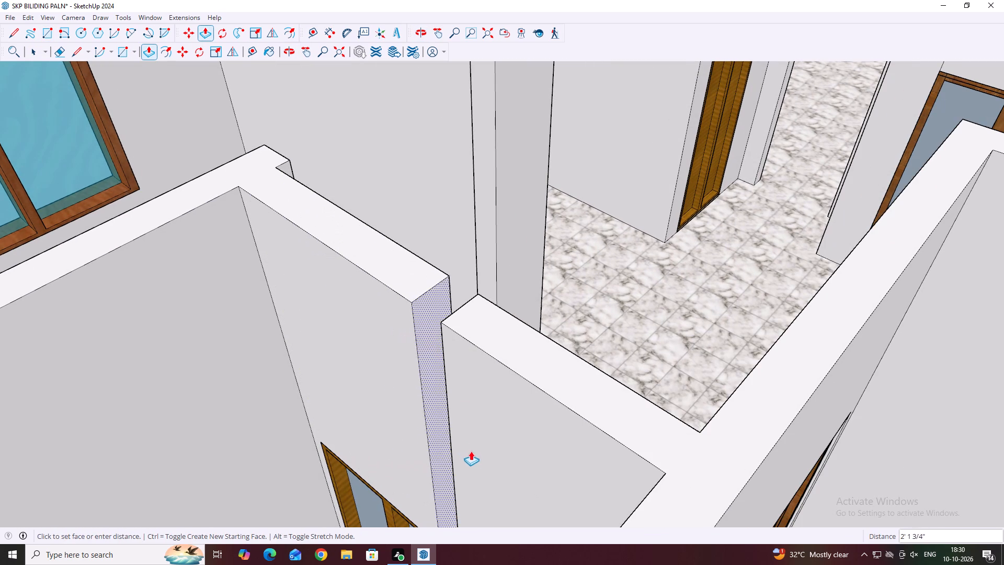
left_click(504, 486)
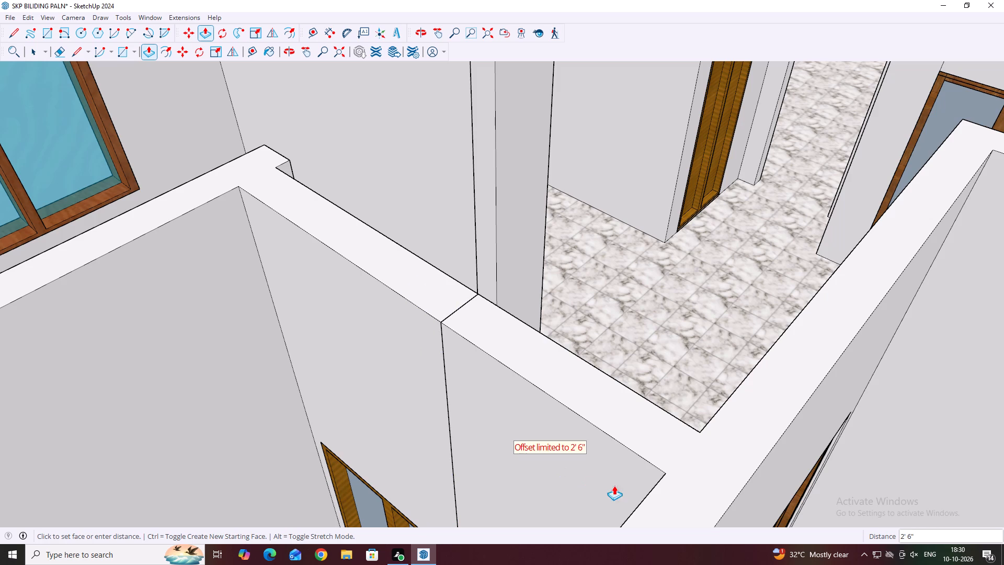
left_click(646, 492)
key("space")
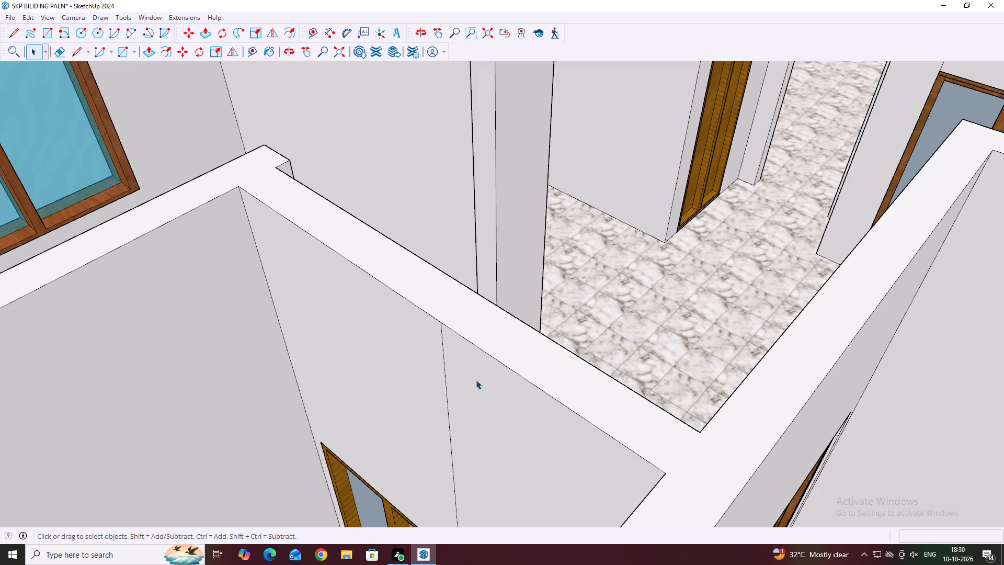
Delete the vertical seam edge on the inner face of the wall filled in above the other small room's door.
left_click(449, 409)
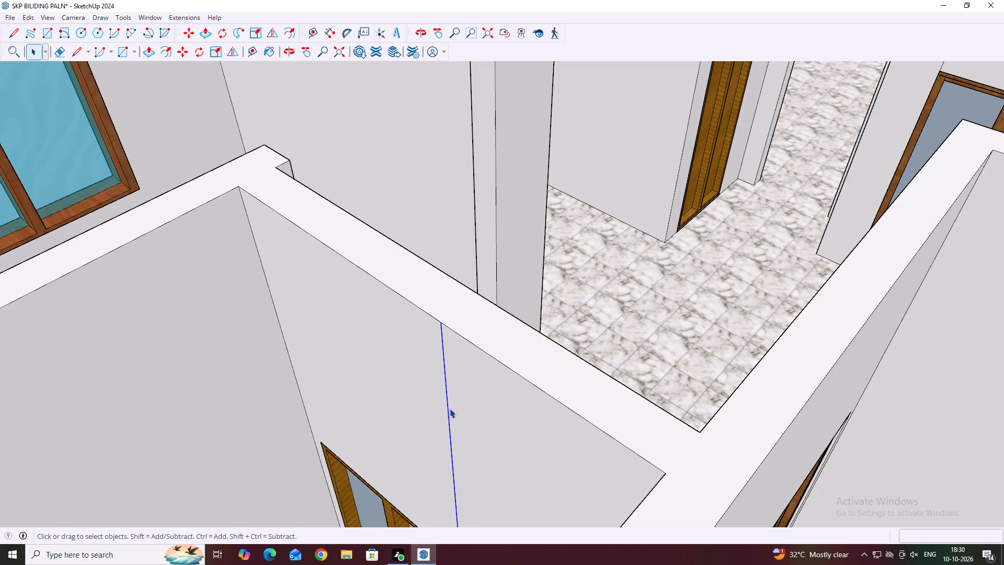
key("Delete")
scroll(454, 405, "down", 3)
scroll(429, 348, "down", 2)
left_click_drag(418, 300, 488, 386)
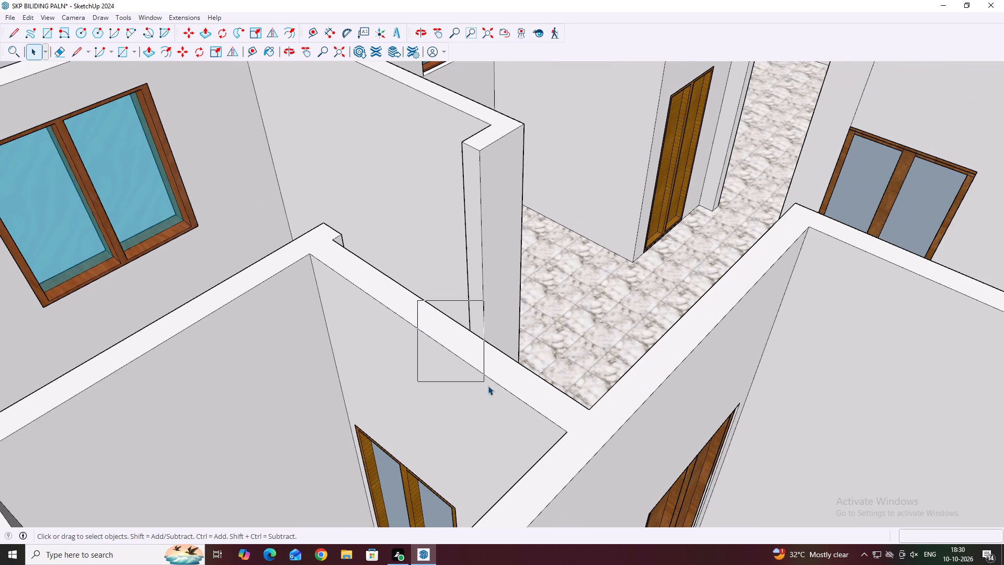
left_click_drag(488, 386, 499, 397)
Examine the whole house from several angles, checking the doors and the walls filled in above them.
scroll(440, 351, "down", 7)
middle_click_drag(376, 295, 575, 395)
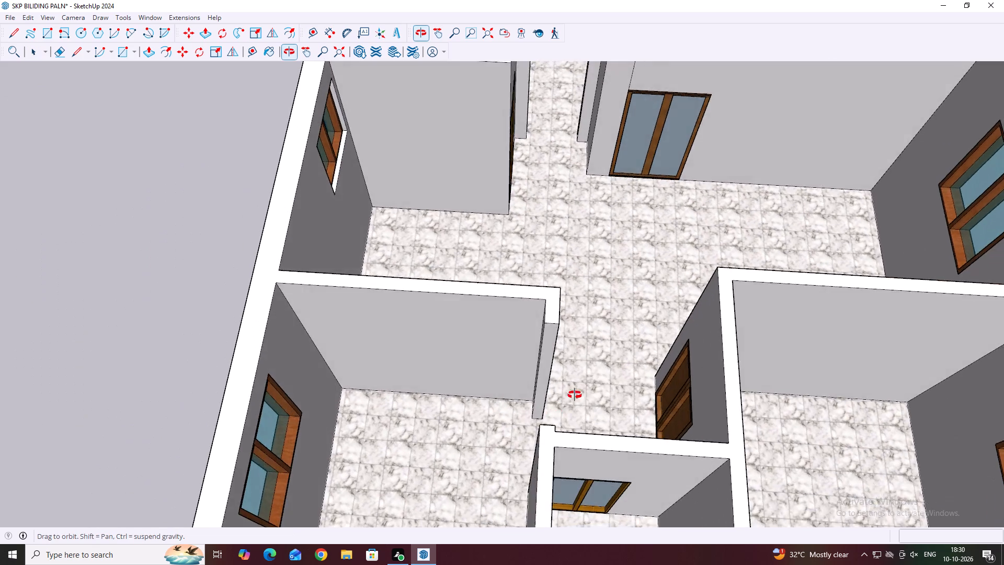
middle_click_drag(575, 395, 581, 343)
middle_click_drag(758, 352, 517, 318)
middle_click_drag(620, 328, 414, 375)
scroll(602, 331, "down", 6)
middle_click_drag(706, 402, 472, 336)
scroll(308, 342, "down", 4)
middle_click_drag(323, 423, 452, 329)
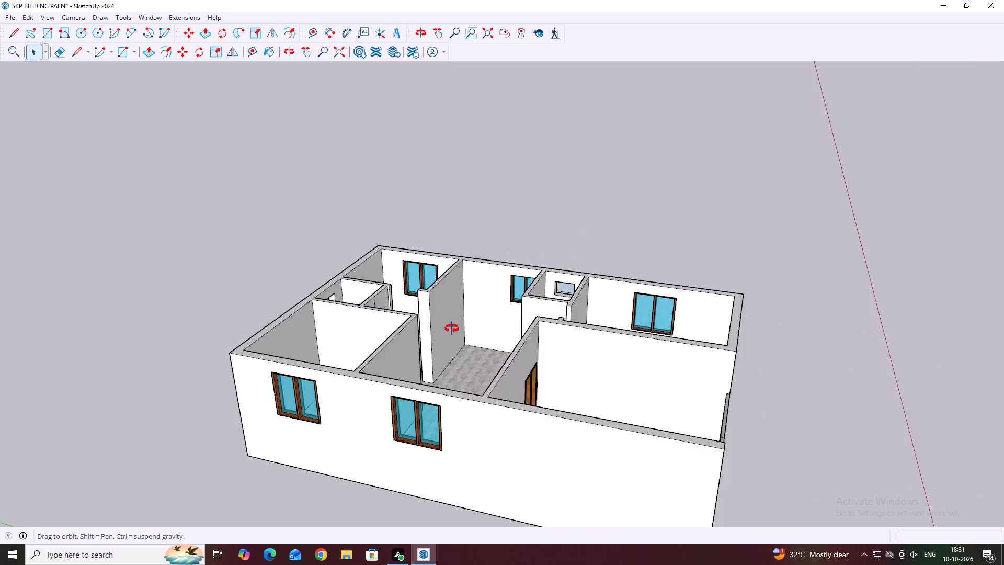
middle_click_drag(452, 329, 459, 295)
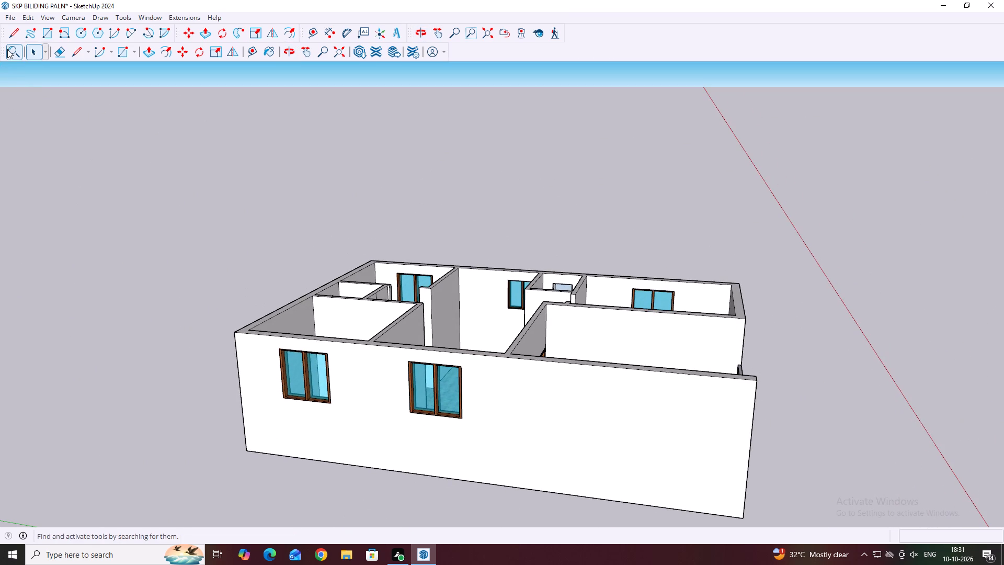
middle_click_drag(579, 269, 616, 391)
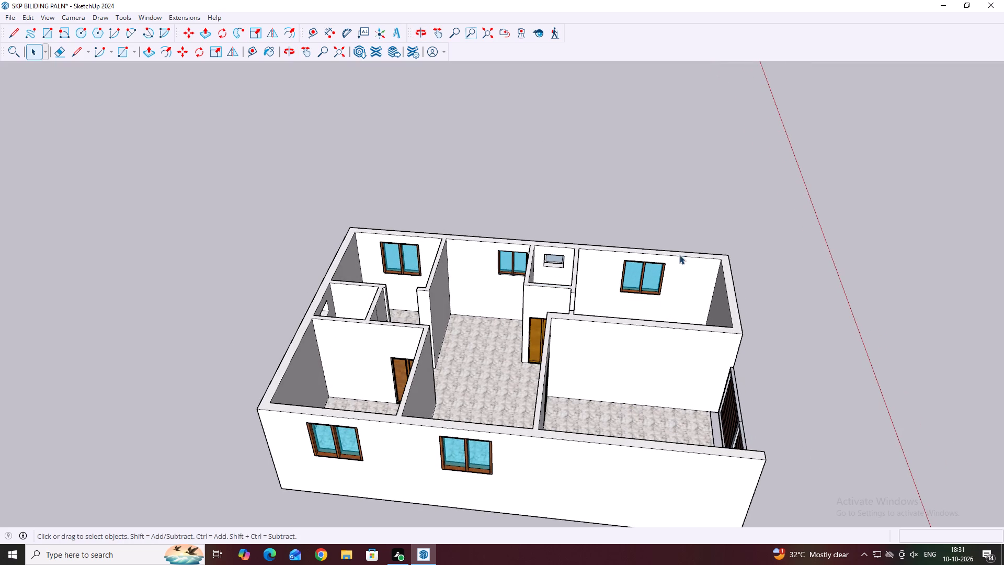
middle_click_drag(612, 228, 539, 369)
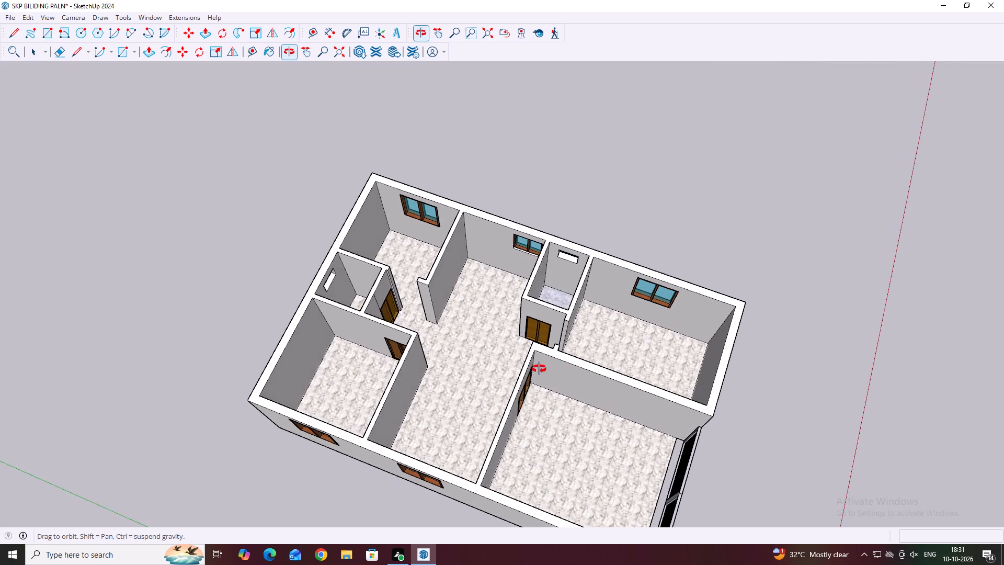
middle_click_drag(539, 369, 521, 359)
scroll(450, 325, "up", 5)
middle_click_drag(501, 313, 602, 317)
scroll(604, 316, "up", 1)
middle_click_drag(602, 314, 625, 288)
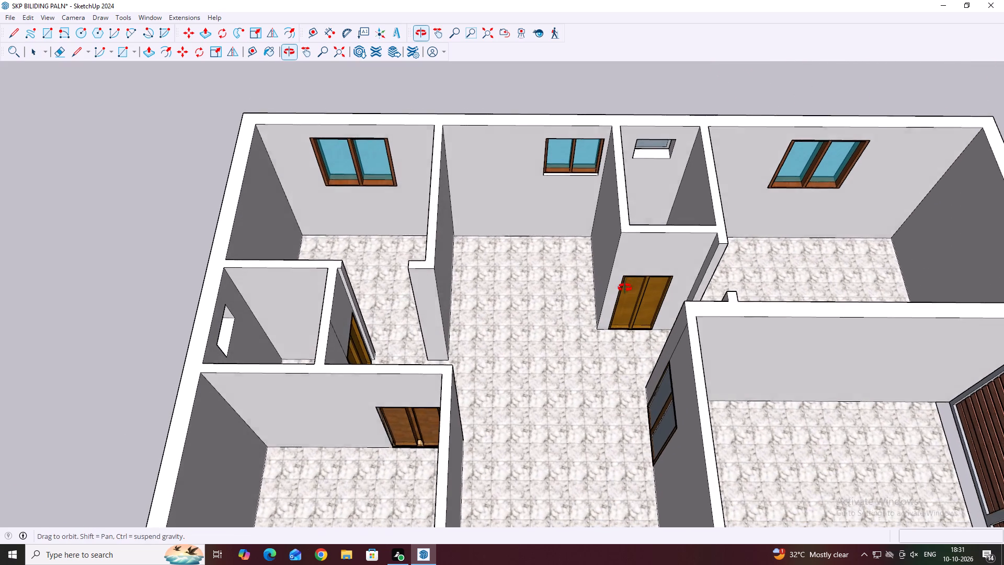
middle_click_drag(625, 288, 627, 284)
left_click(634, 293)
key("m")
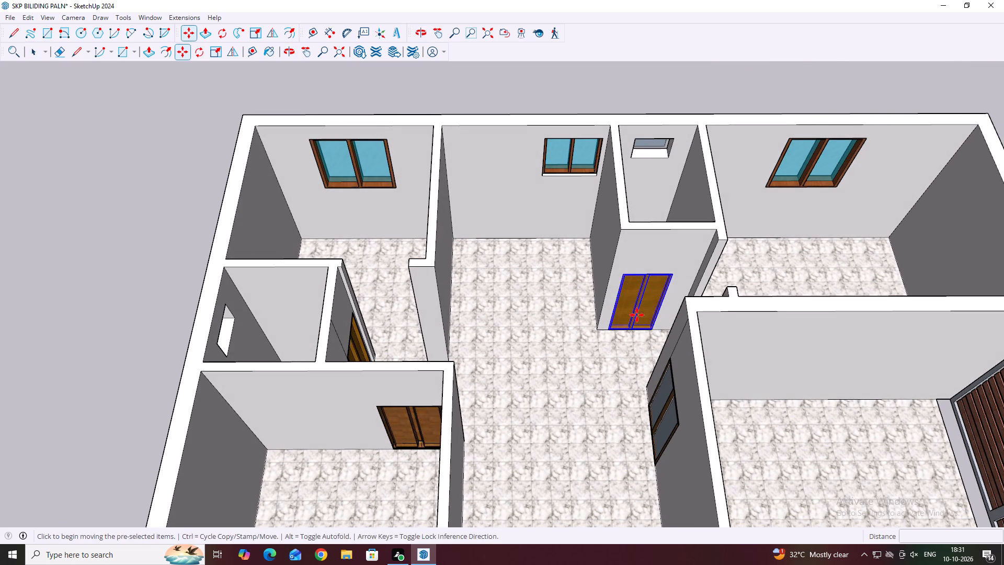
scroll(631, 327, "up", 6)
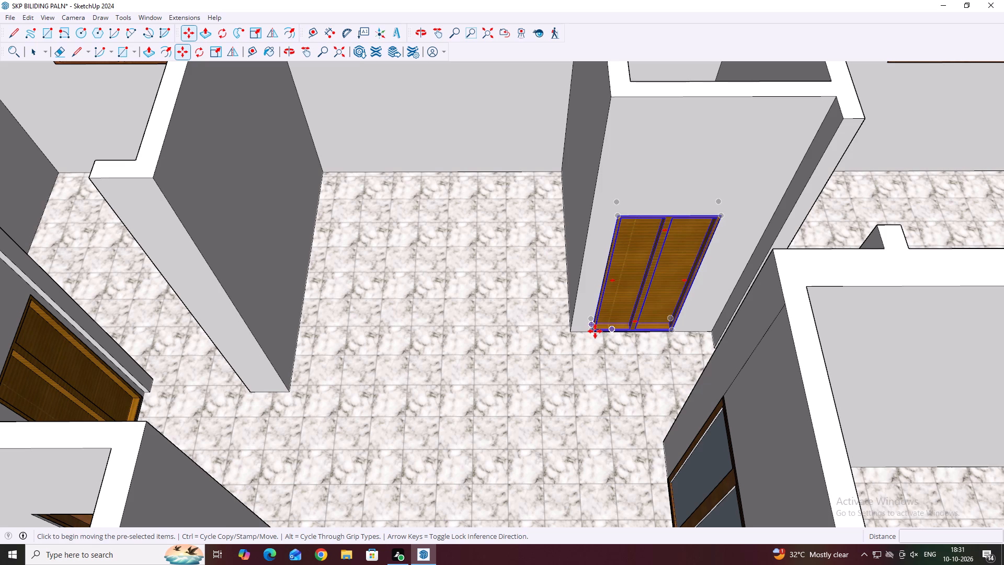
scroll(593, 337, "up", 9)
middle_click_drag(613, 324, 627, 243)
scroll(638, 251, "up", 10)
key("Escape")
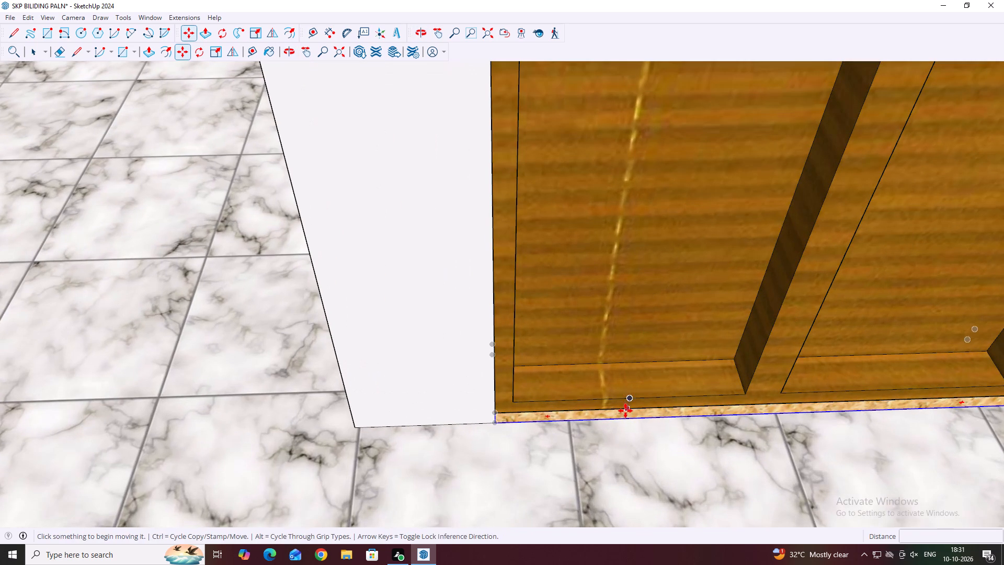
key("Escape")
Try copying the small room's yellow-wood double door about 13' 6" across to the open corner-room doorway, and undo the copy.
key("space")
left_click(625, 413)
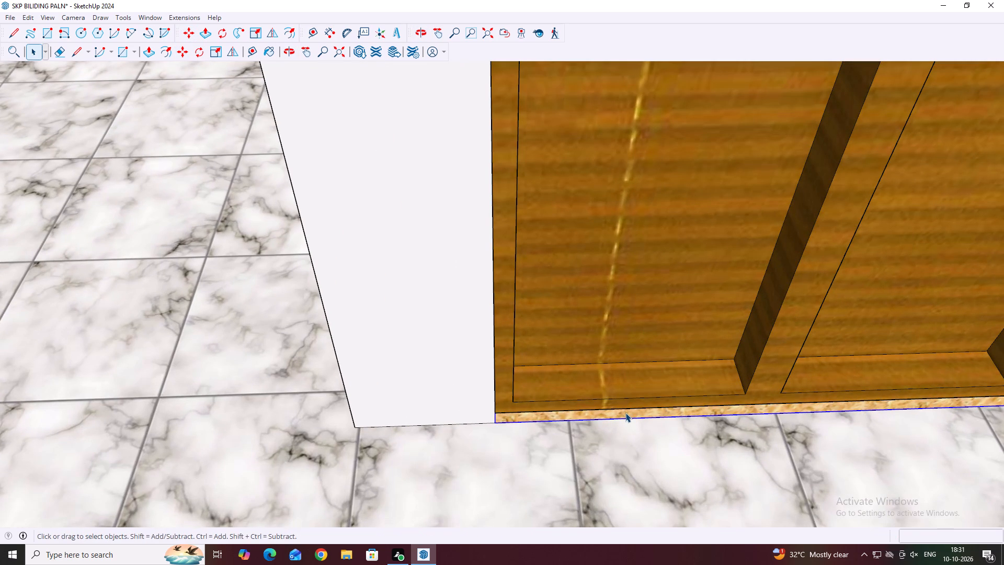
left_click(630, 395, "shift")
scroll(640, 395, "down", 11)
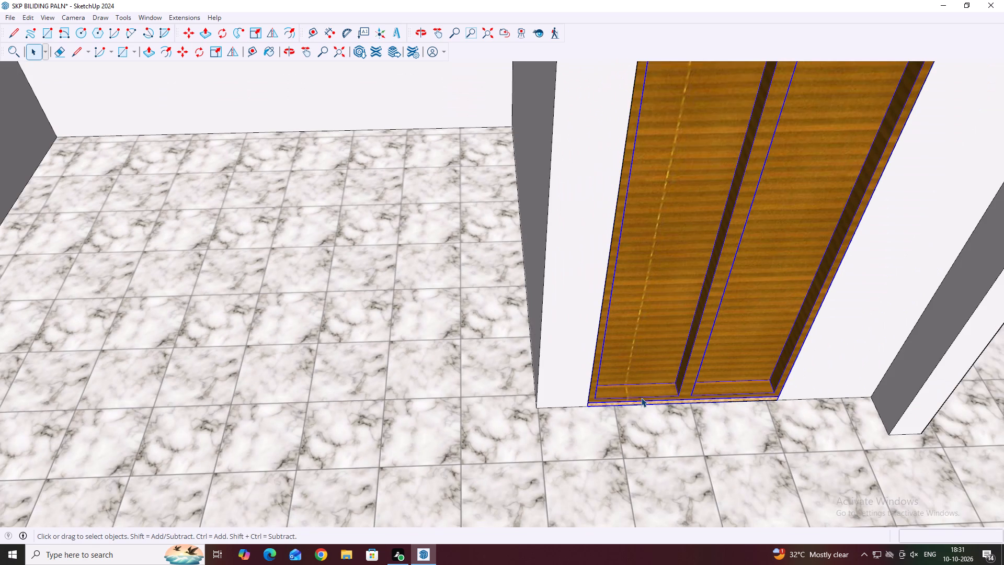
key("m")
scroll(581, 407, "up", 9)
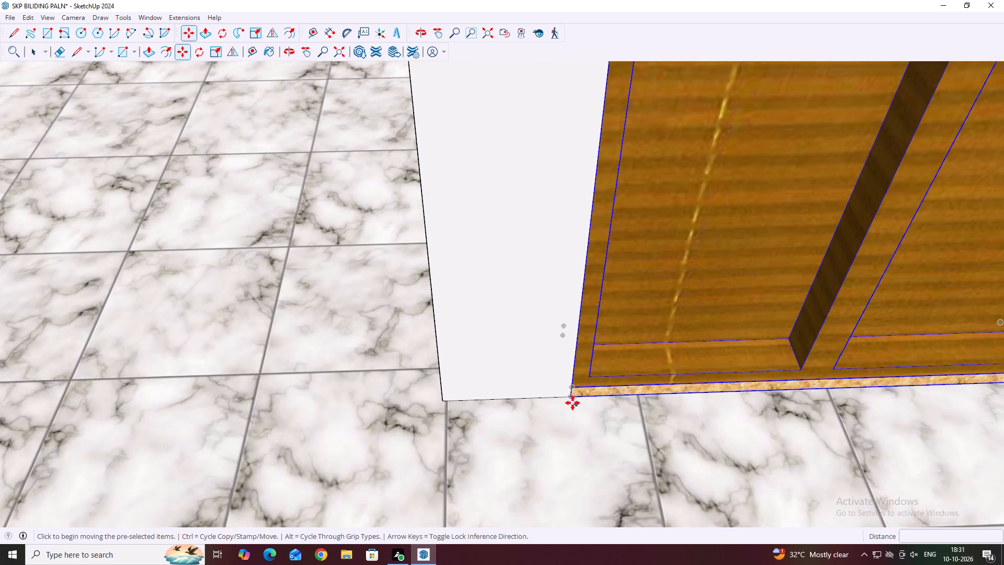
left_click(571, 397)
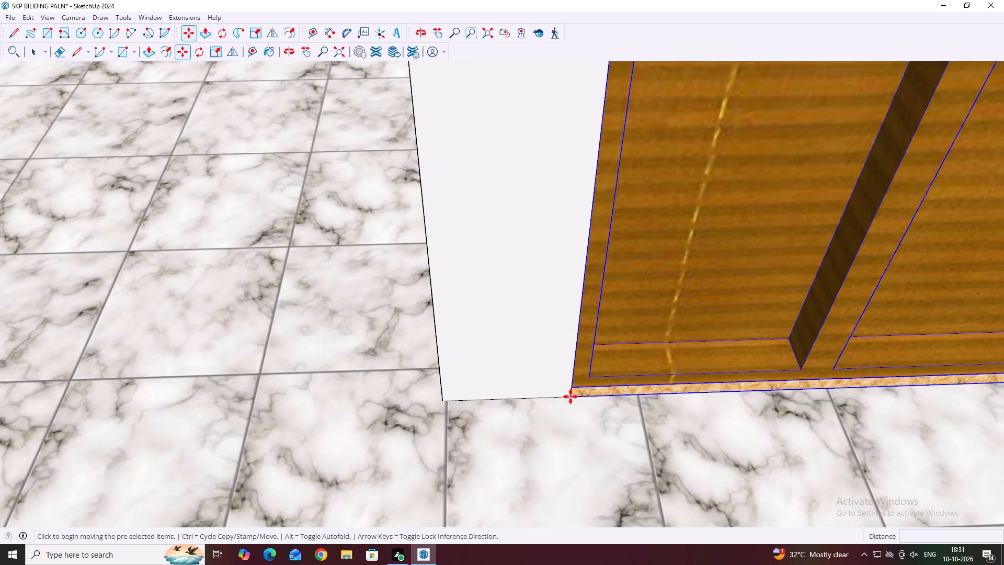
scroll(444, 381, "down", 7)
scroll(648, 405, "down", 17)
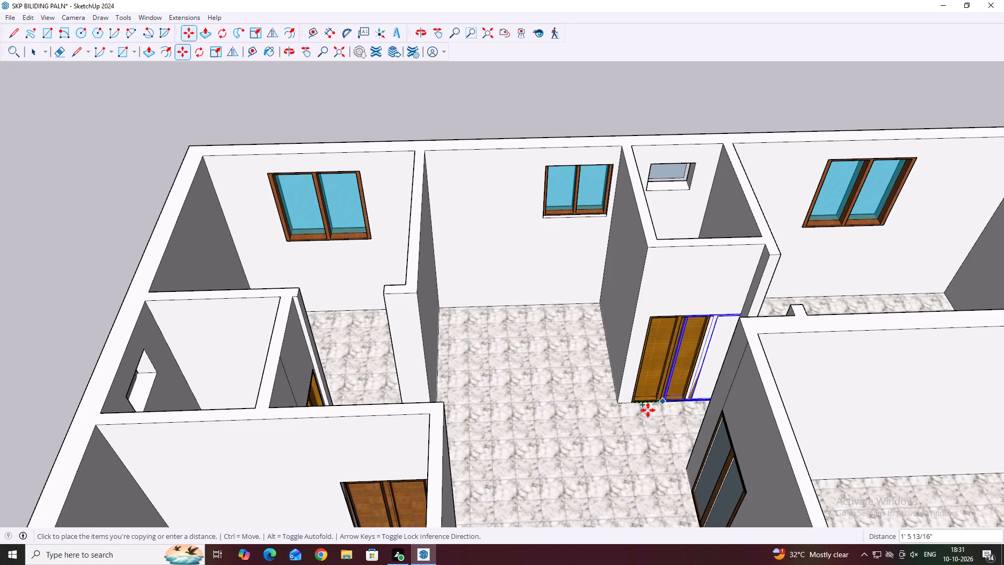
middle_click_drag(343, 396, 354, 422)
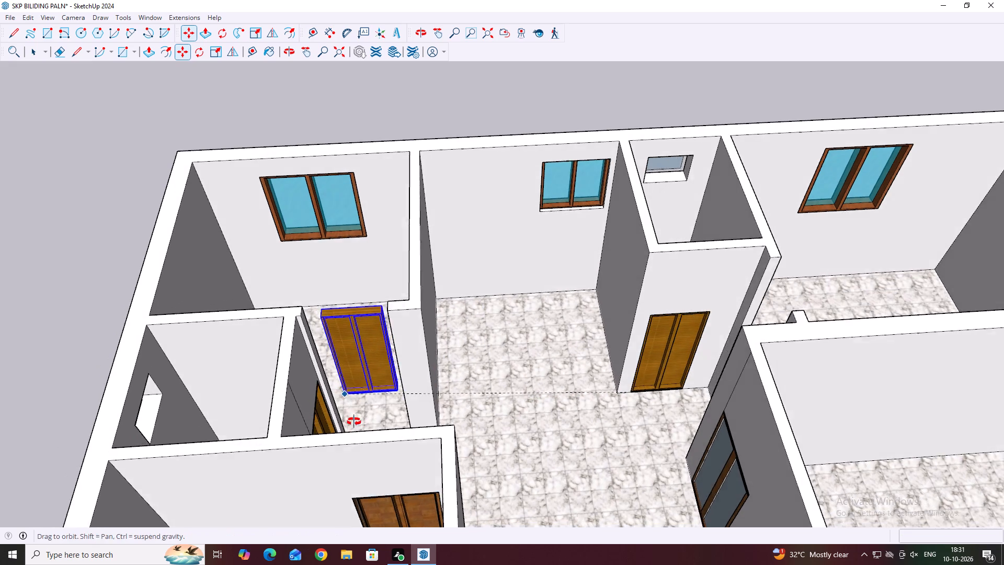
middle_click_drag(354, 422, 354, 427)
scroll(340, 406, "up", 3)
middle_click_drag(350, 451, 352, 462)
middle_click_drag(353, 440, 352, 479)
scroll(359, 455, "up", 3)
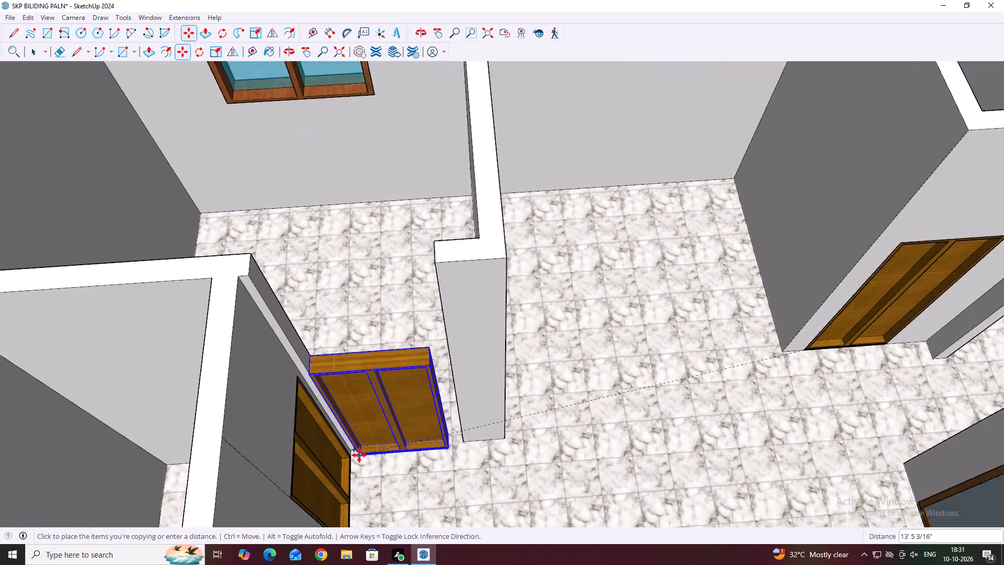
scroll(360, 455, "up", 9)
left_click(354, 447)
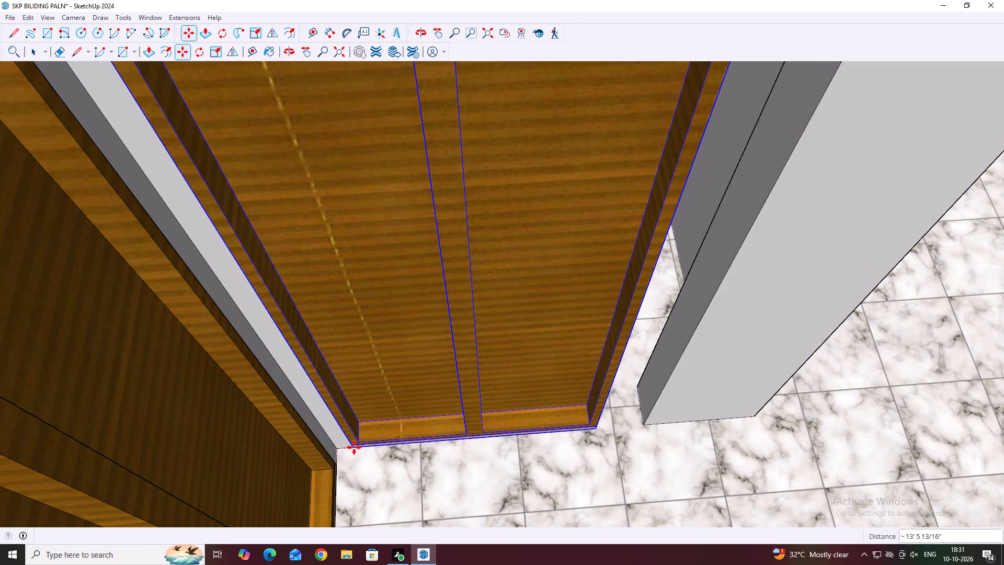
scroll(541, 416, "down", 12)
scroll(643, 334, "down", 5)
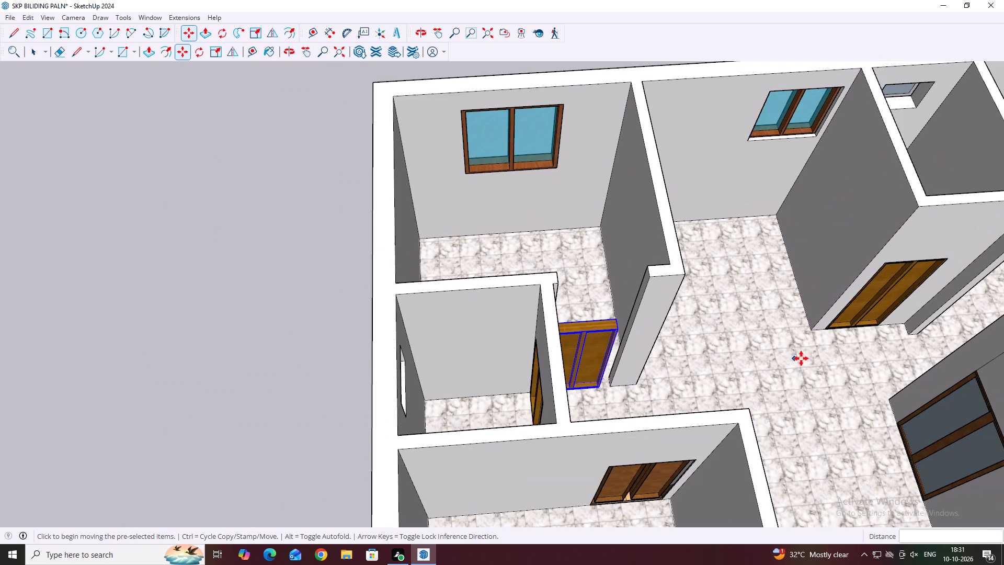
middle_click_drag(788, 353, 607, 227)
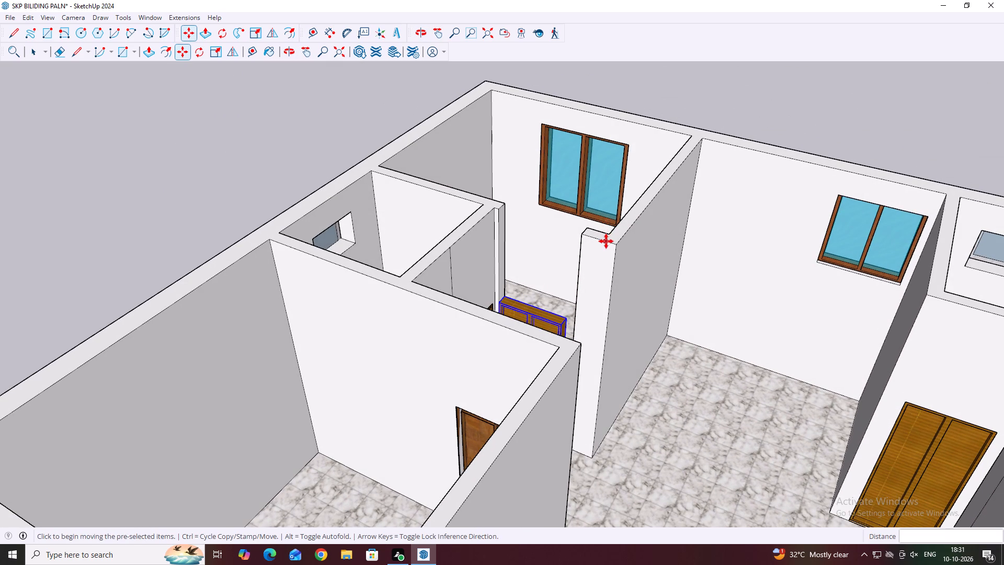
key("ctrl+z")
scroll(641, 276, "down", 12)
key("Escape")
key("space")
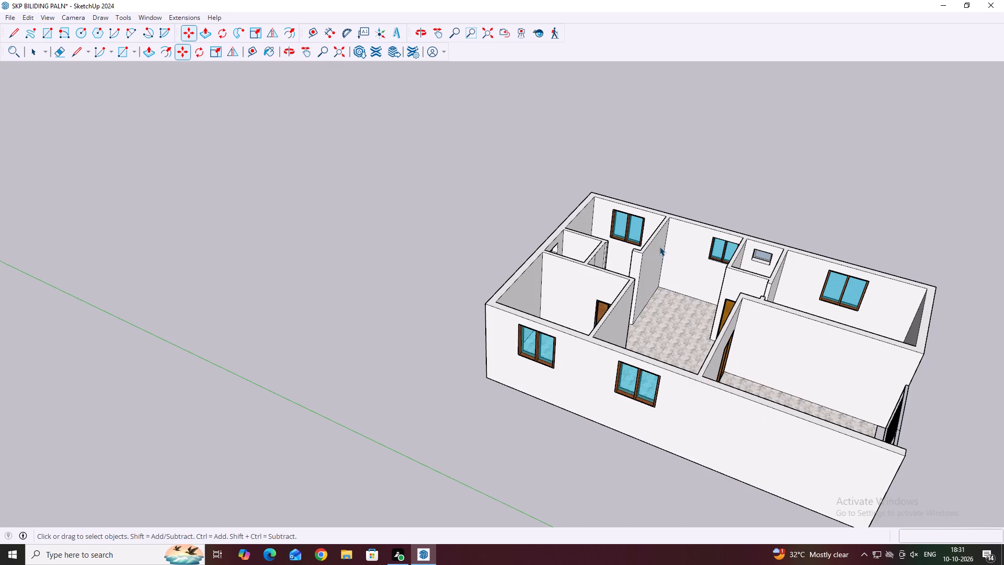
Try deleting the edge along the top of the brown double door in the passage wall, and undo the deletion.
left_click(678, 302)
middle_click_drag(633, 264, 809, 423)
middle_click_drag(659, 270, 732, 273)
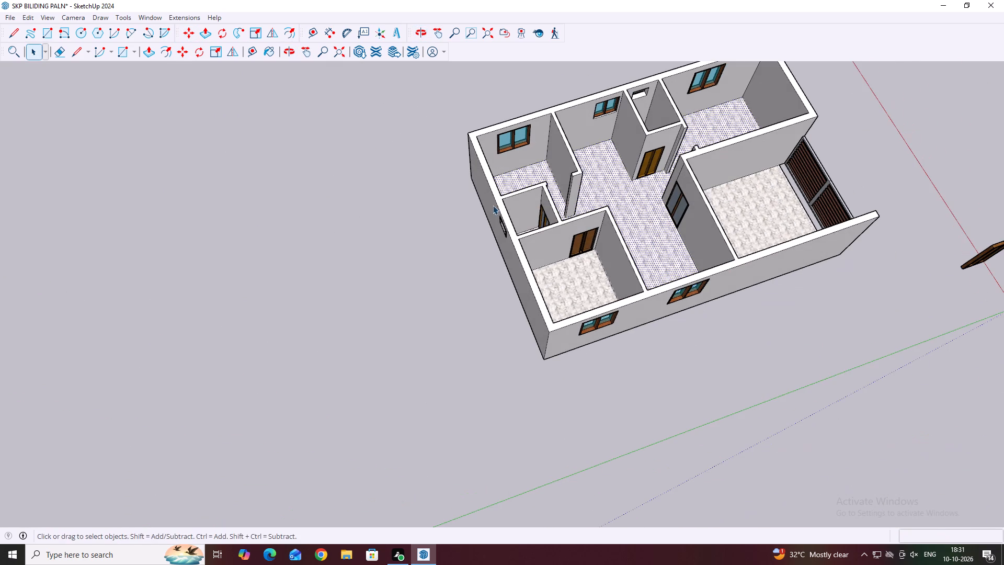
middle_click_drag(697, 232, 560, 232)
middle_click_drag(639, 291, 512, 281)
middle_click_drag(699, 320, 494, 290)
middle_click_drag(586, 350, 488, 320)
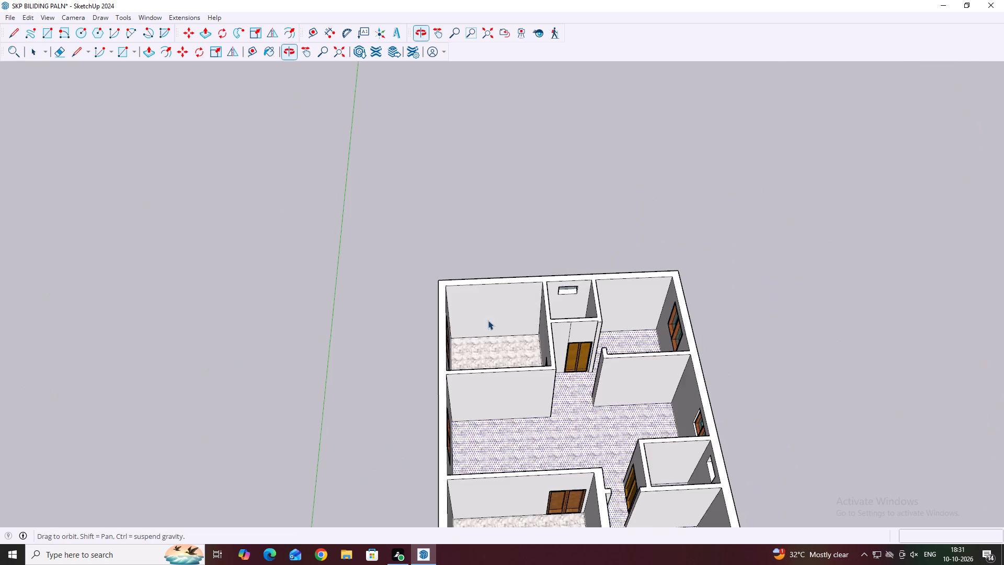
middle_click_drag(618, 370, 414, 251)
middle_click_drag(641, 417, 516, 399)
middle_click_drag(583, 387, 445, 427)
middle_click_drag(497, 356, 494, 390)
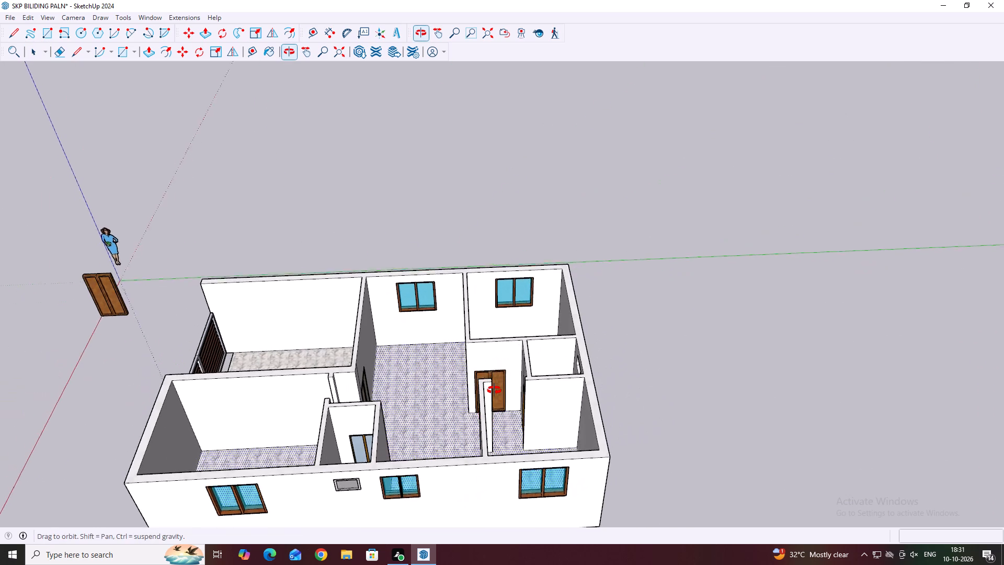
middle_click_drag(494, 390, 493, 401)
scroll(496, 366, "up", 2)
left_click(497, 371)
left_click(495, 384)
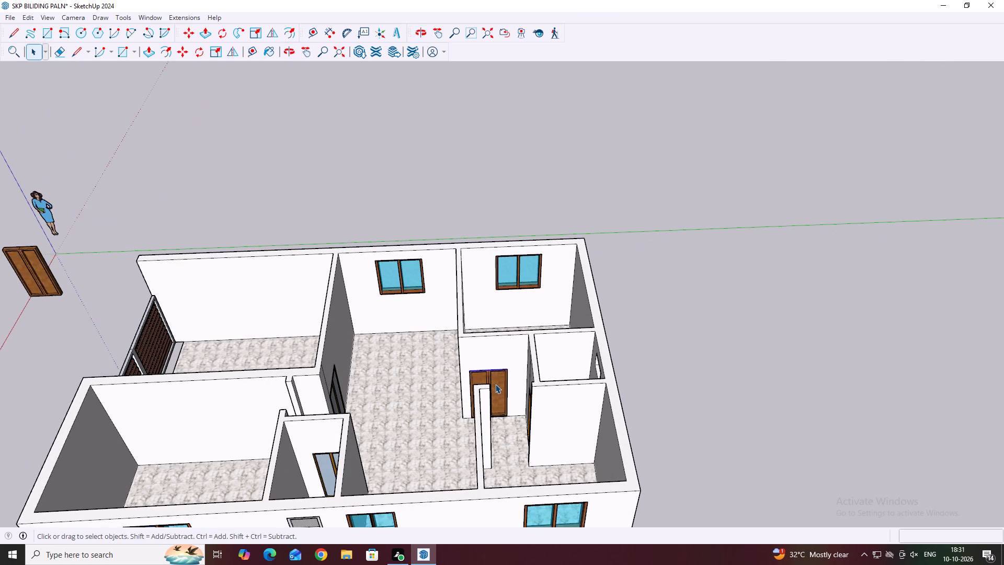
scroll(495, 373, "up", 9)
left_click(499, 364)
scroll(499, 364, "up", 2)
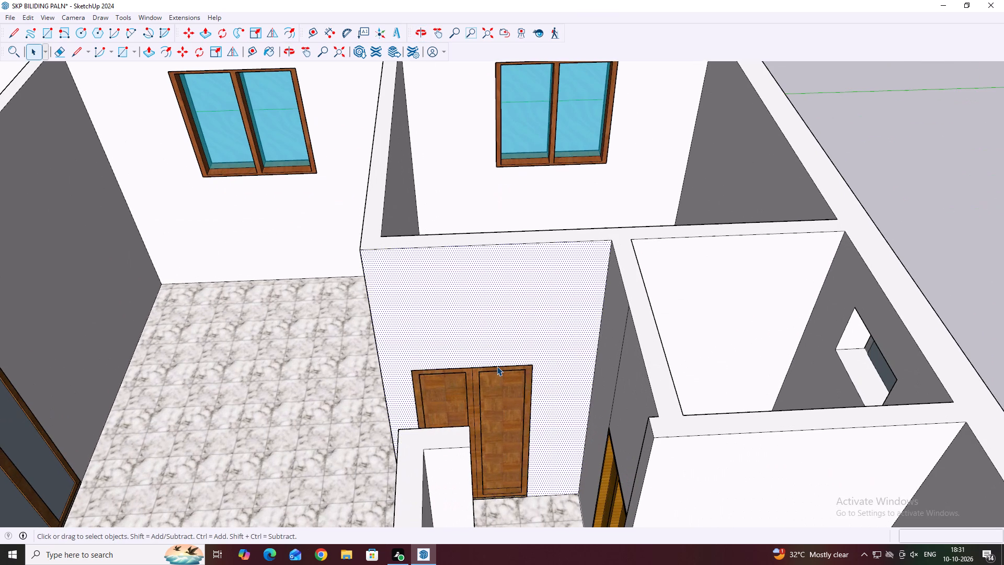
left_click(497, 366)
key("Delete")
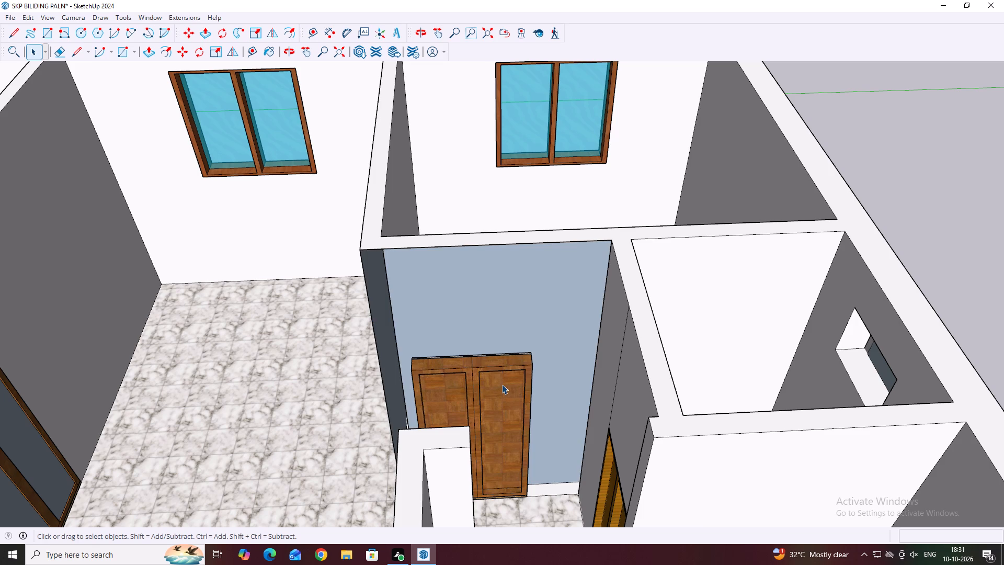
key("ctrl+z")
Copy the brown double door from the passage wall straight across to the open corner-room doorway opposite it.
left_click(510, 372)
scroll(503, 388, "down", 4)
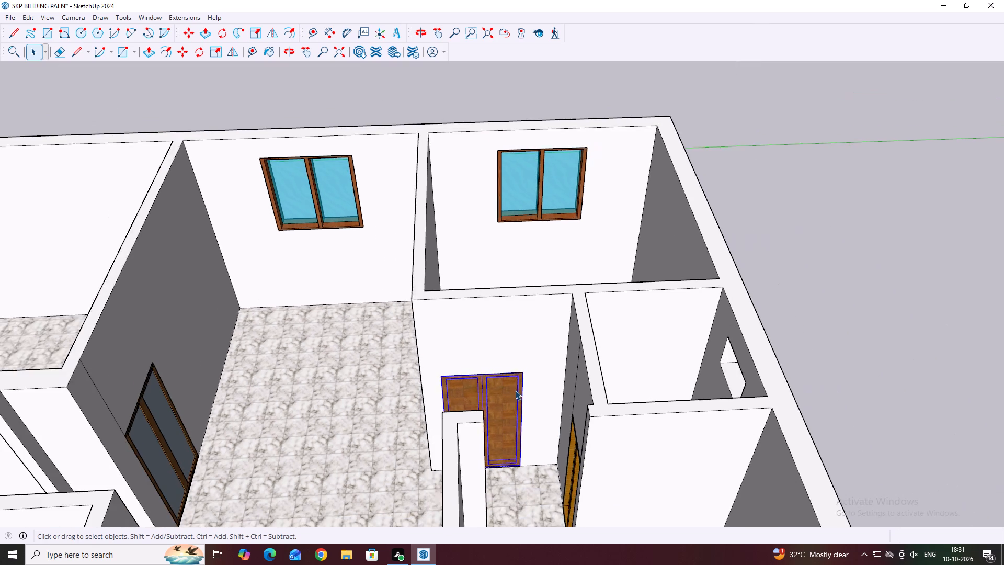
middle_click_drag(613, 392, 621, 376)
key("m")
scroll(548, 354, "up", 3)
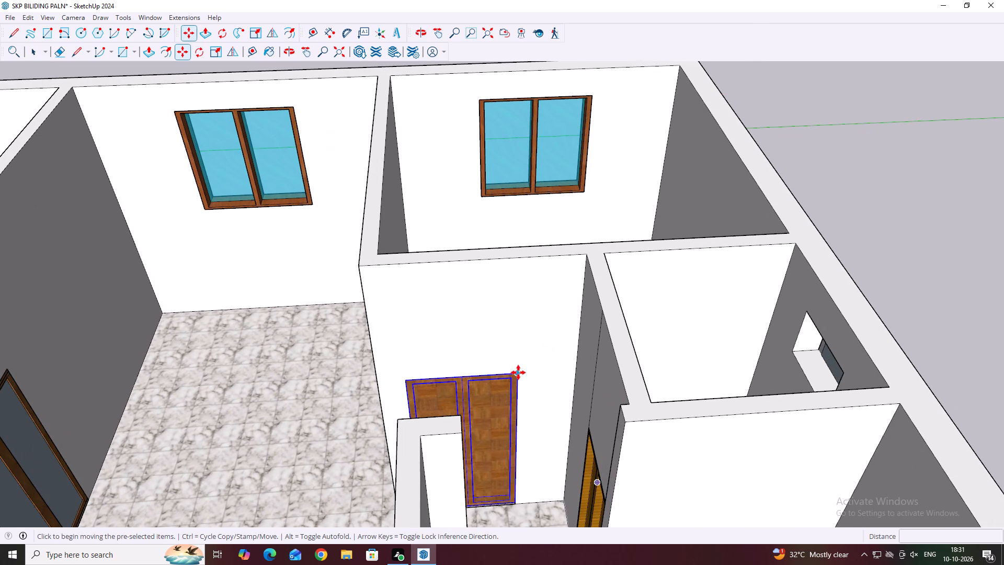
left_click(518, 374)
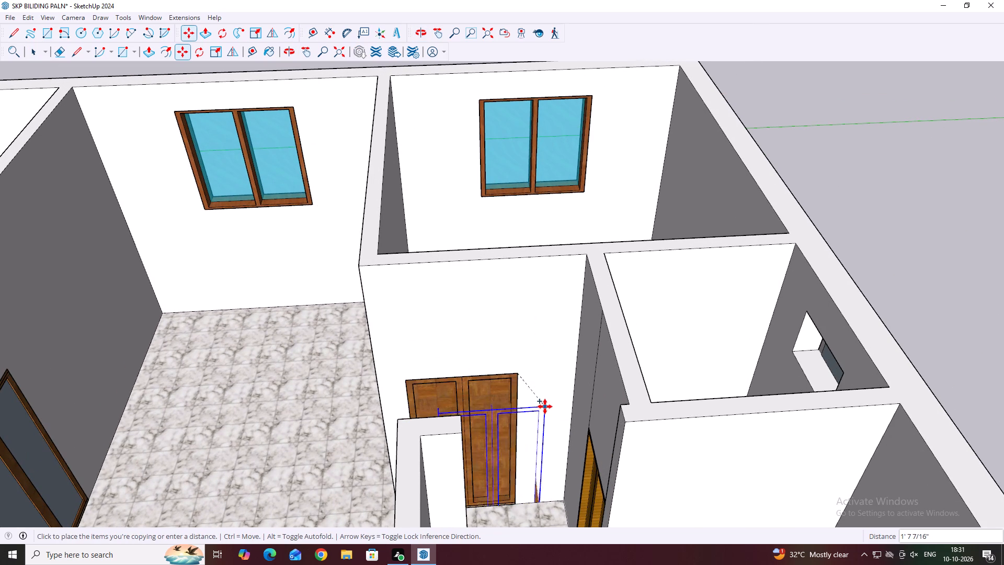
scroll(574, 457, "down", 4)
key("Up")
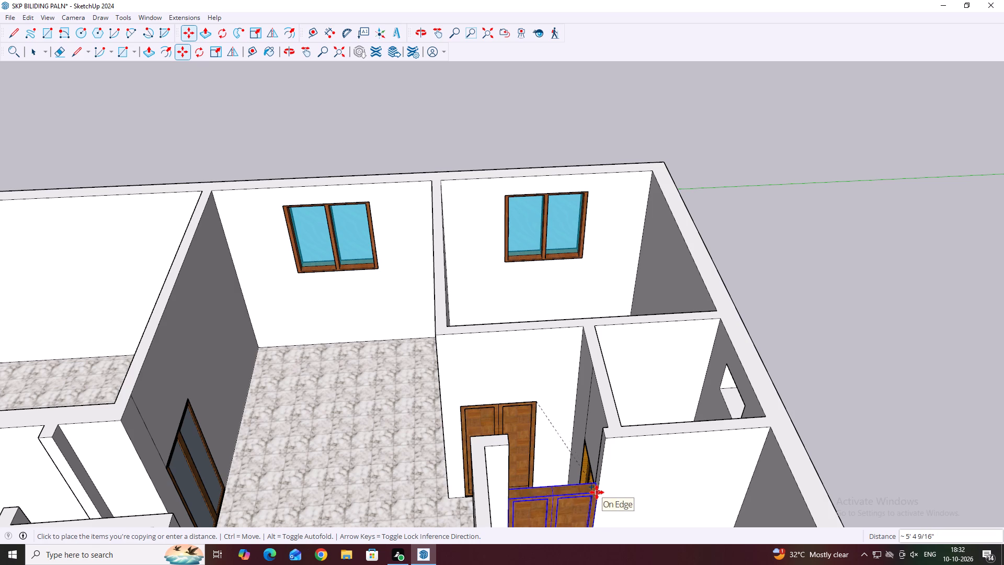
key("Left")
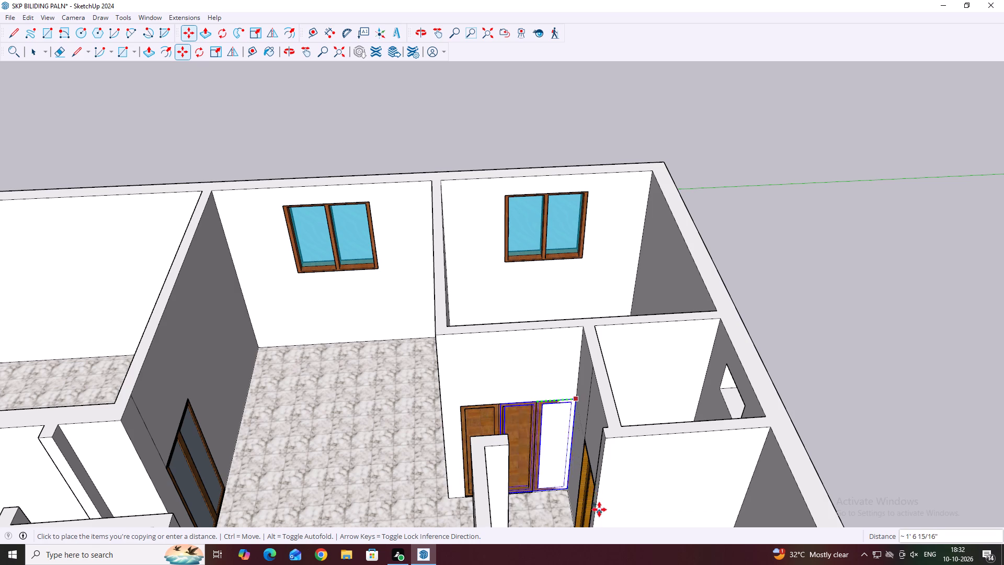
scroll(589, 488, "down", 6)
key("Left")
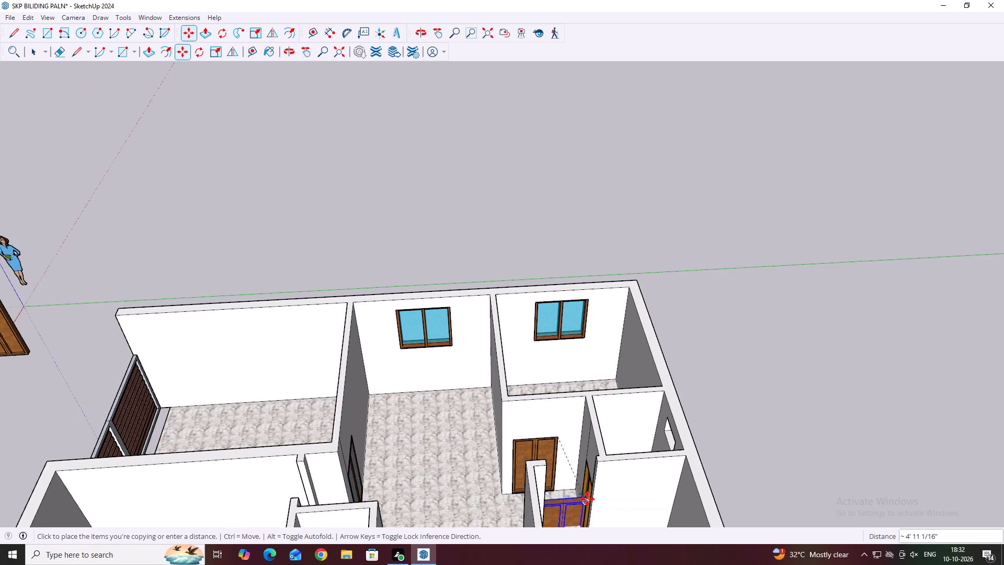
left_click(594, 495)
middle_click_drag(536, 446, 725, 381)
key("space")
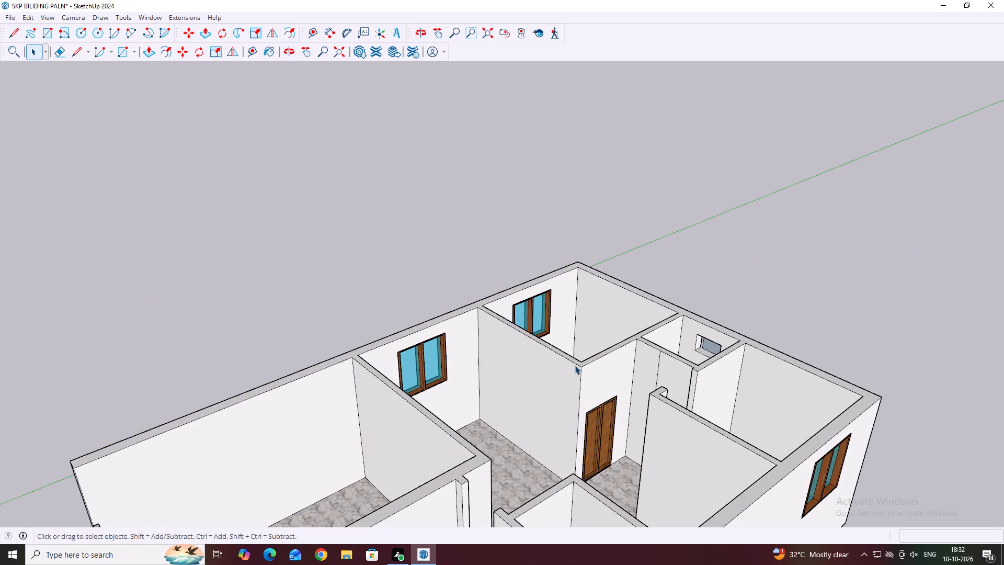
Copy the threshold strip under the original brown double door to the floor of the corner-room doorway, at the wall-end corner.
middle_click_drag(585, 372, 717, 406)
middle_click_drag(494, 352, 691, 395)
middle_click_drag(600, 298, 671, 334)
scroll(642, 269, "up", 4)
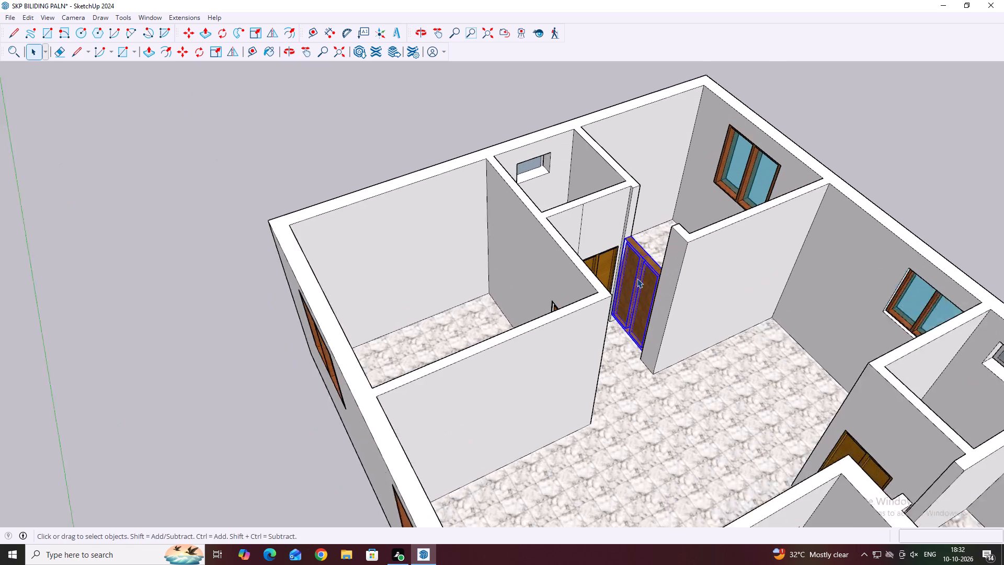
scroll(637, 278, "up", 4)
middle_click_drag(648, 354, 578, 372)
middle_click_drag(624, 403, 519, 390)
scroll(517, 419, "up", 3)
middle_click_drag(507, 426, 468, 418)
scroll(475, 426, "up", 1)
middle_click_drag(474, 426, 442, 415)
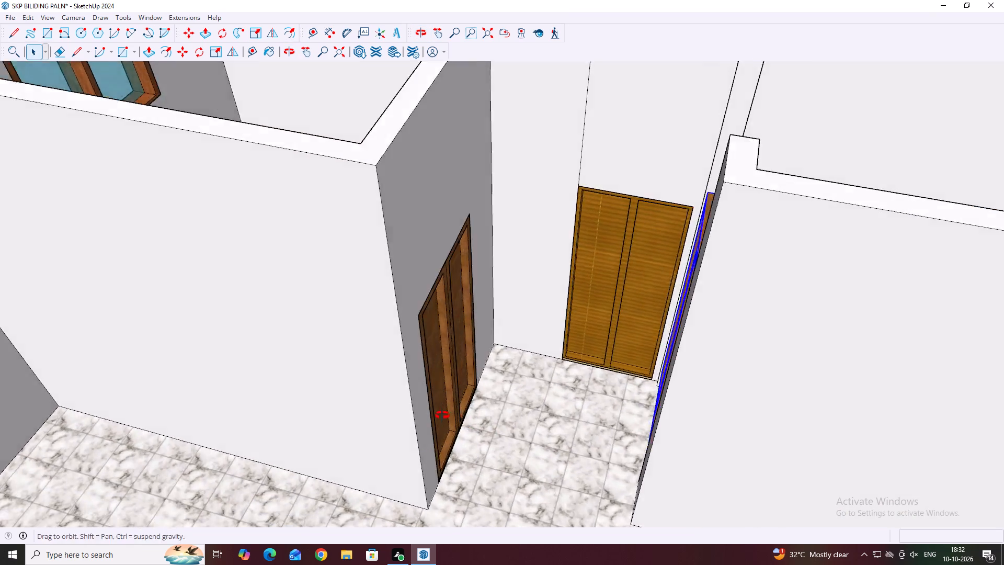
middle_click_drag(442, 415, 424, 408)
scroll(496, 420, "up", 6)
middle_click_drag(489, 419, 446, 389)
middle_click_drag(452, 408, 442, 399)
left_click(436, 399)
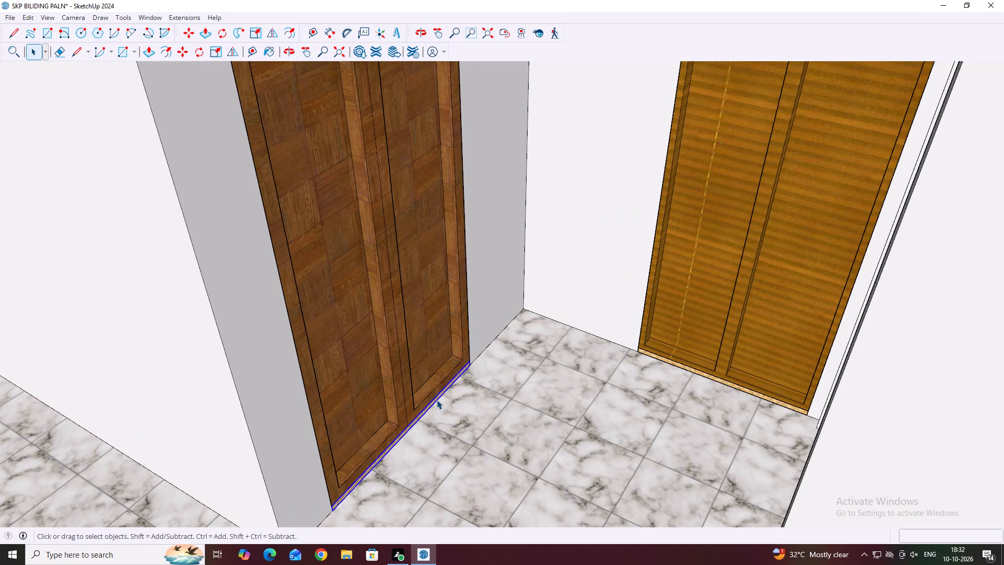
key("m")
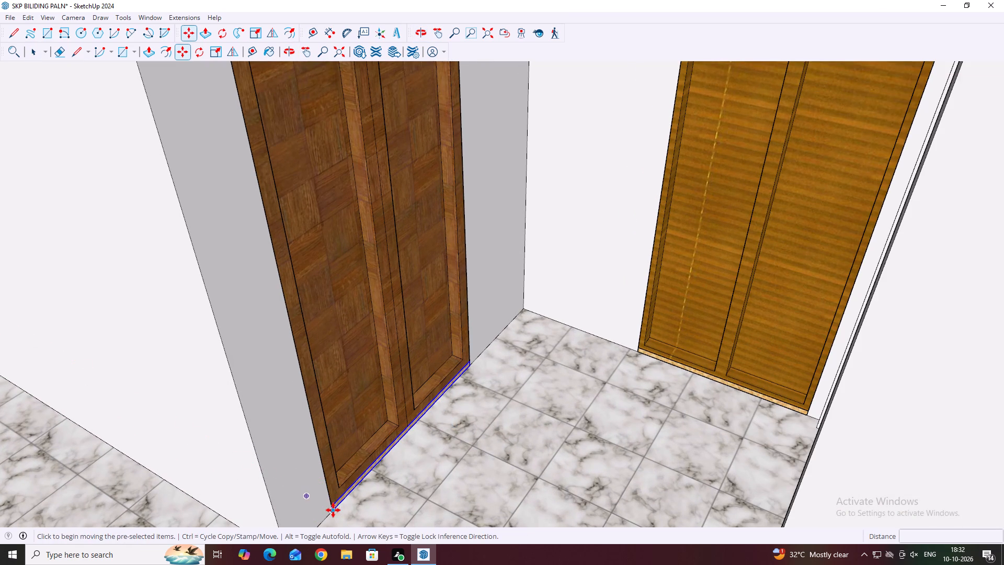
left_click(334, 510)
scroll(358, 508, "down", 5)
scroll(463, 518, "down", 3)
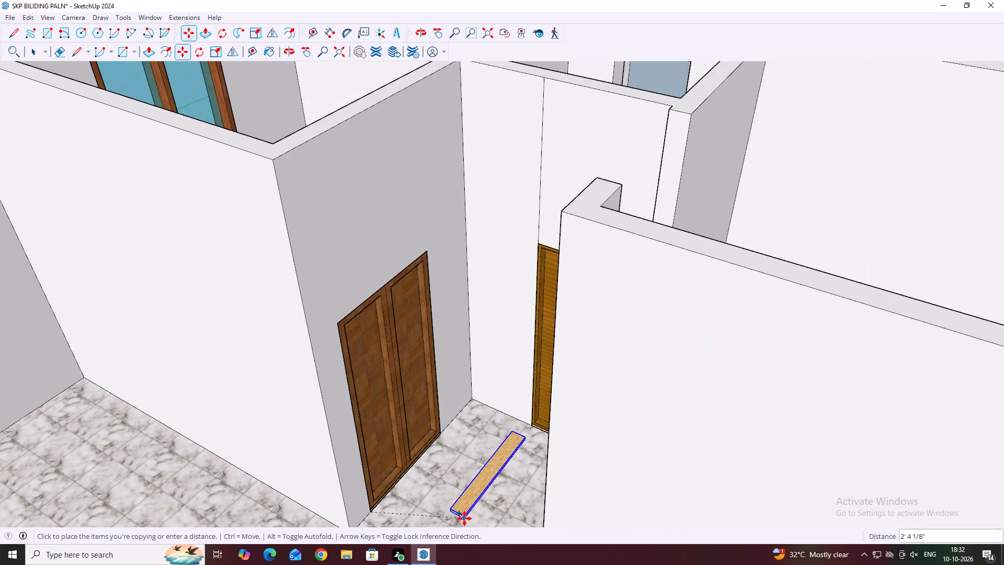
middle_click_drag(419, 485, 630, 526)
scroll(672, 466, "up", 6)
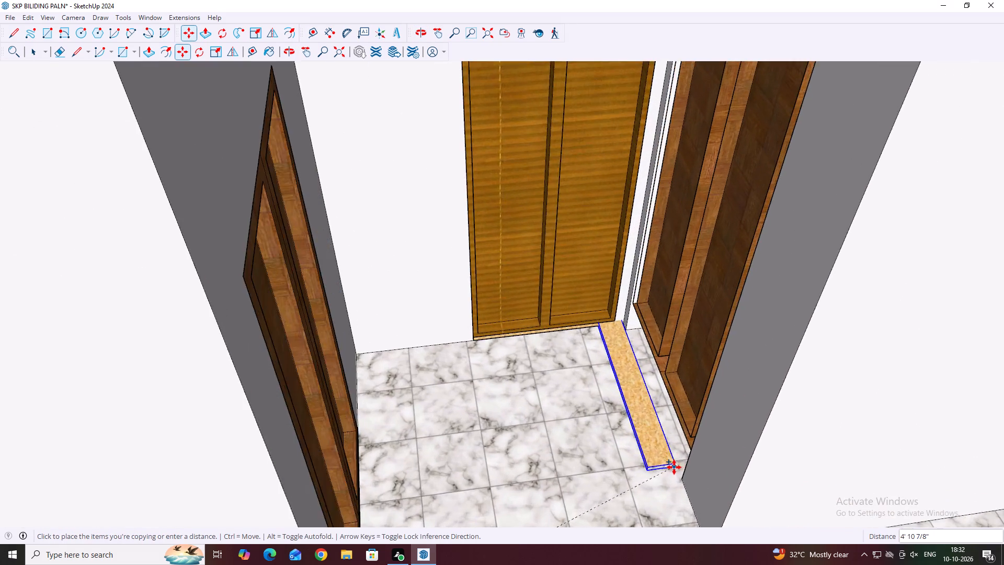
scroll(674, 467, "up", 5)
left_click(689, 480)
Move the copied threshold strip so its outer bottom corner meets the bottom corner of the wall end, and clear the selection.
middle_click_drag(475, 379, 575, 398)
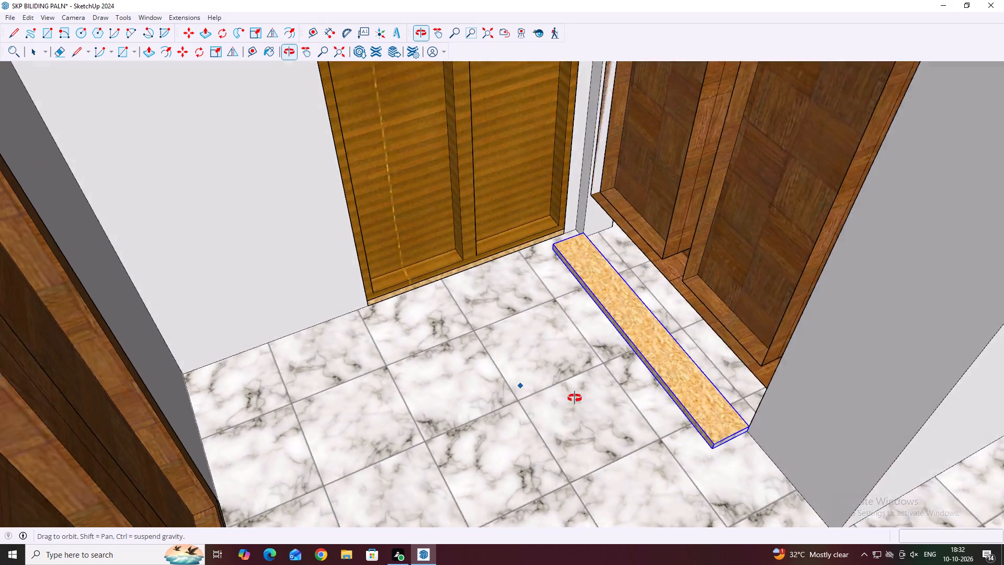
middle_click_drag(575, 398, 624, 391)
scroll(646, 385, "up", 13)
left_click(813, 451)
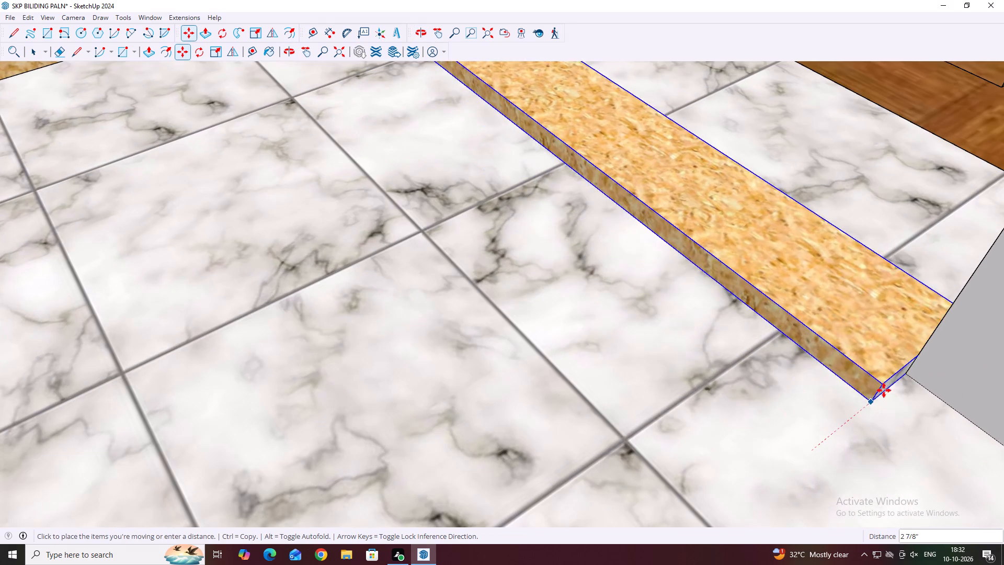
left_click(907, 376)
scroll(807, 314, "down", 8)
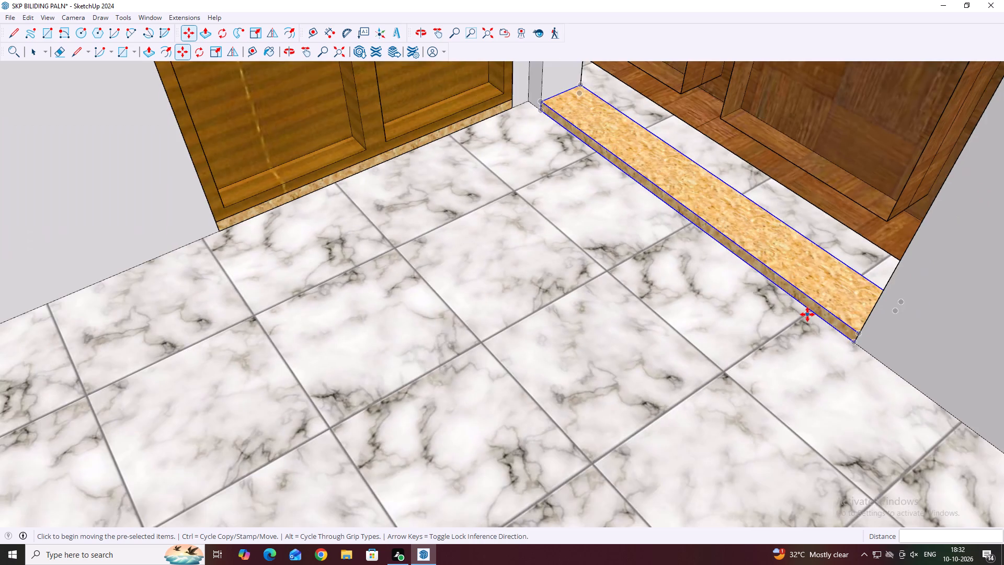
scroll(809, 318, "down", 5)
scroll(684, 296, "down", 20)
scroll(684, 296, "down", 4)
key("Escape")
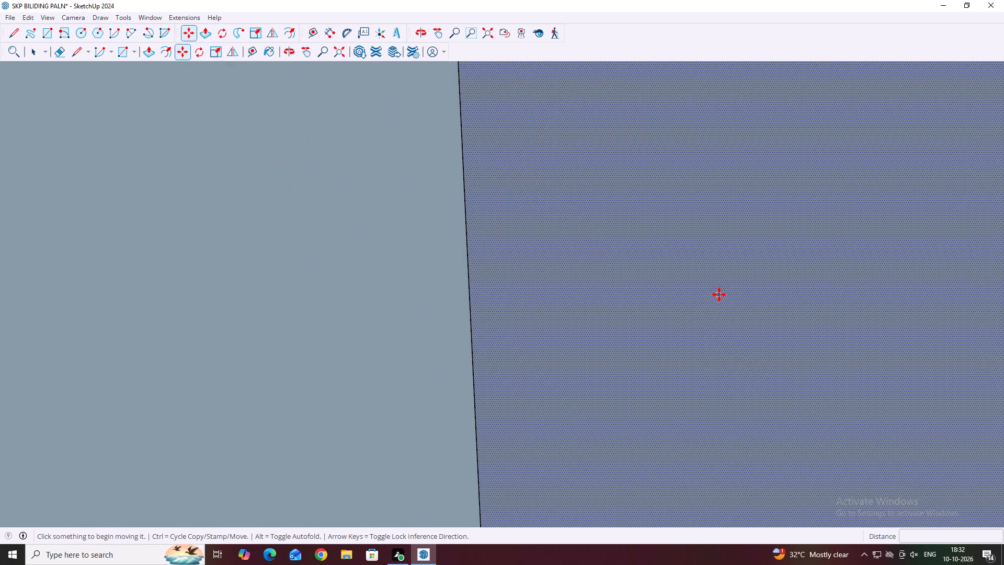
key("space")
scroll(671, 270, "down", 20)
scroll(671, 270, "down", 20)
scroll(671, 270, "down", 9)
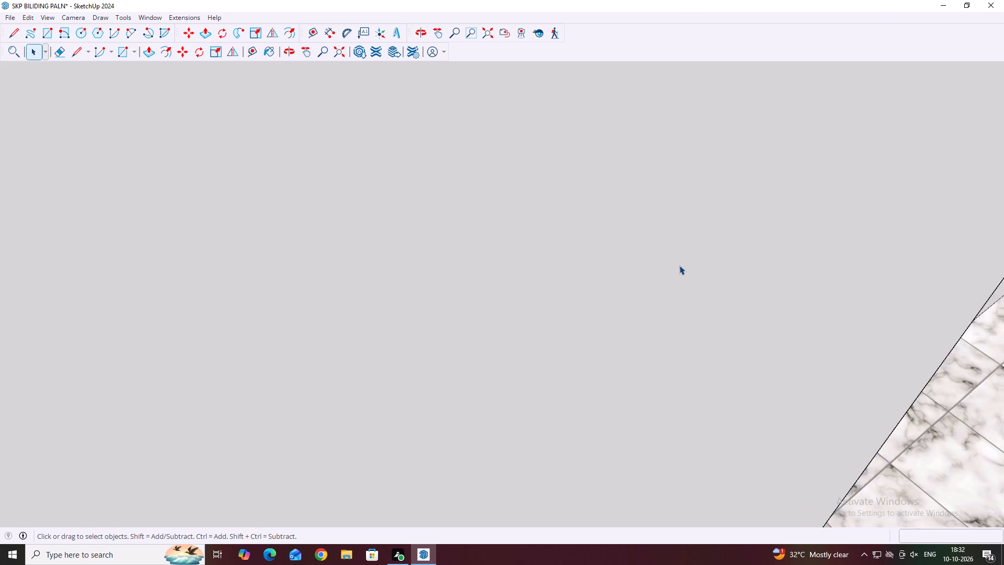
Rotate the brown double door beside the slatted yellow-brown double door about its centre by roughly half a turn, reversing its face.
scroll(679, 265, "down", 20)
scroll(679, 265, "down", 20)
scroll(679, 265, "down", 2)
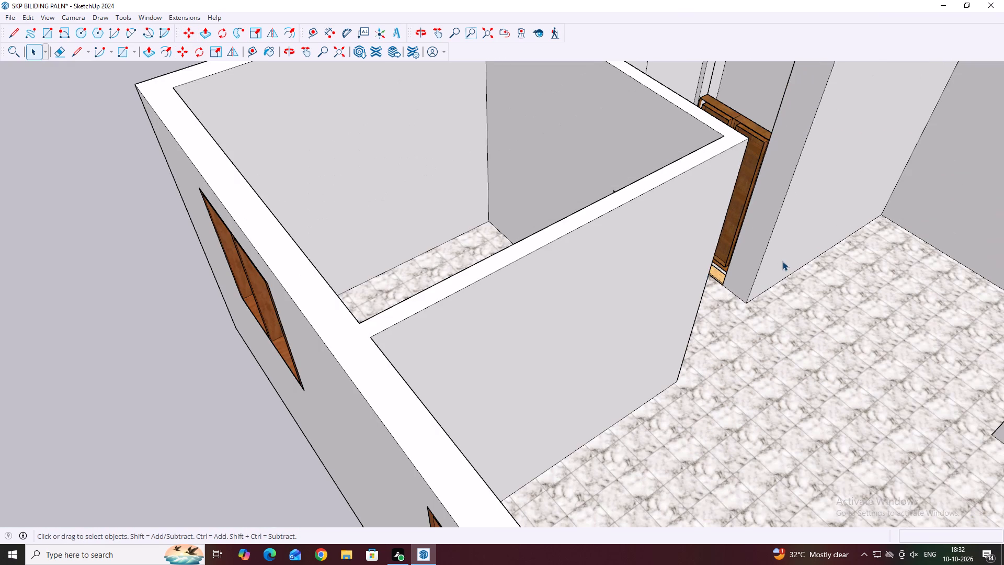
middle_click_drag(735, 173, 664, 201)
scroll(744, 244, "up", 2)
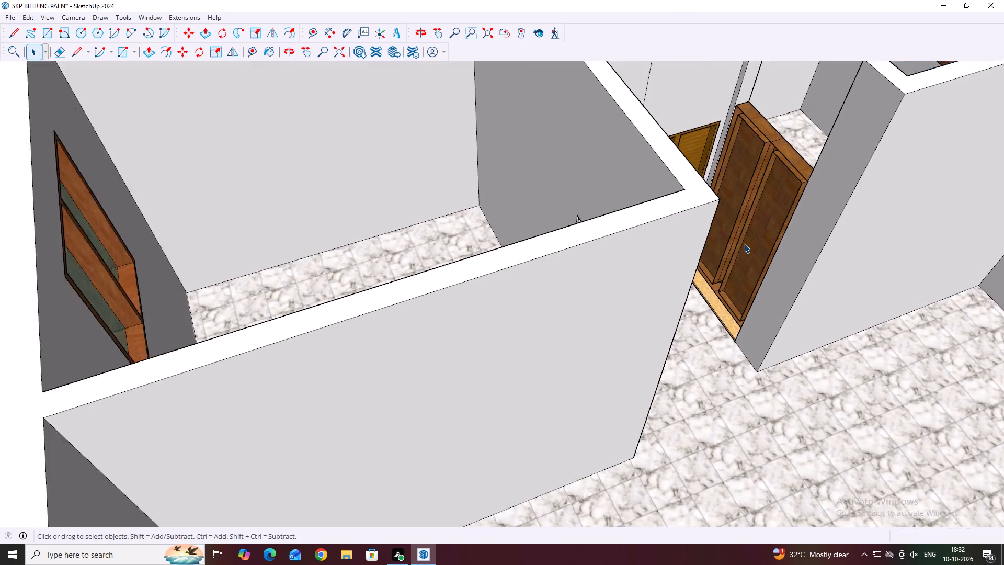
scroll(744, 244, "up", 4)
left_click(743, 230)
right_click(735, 219)
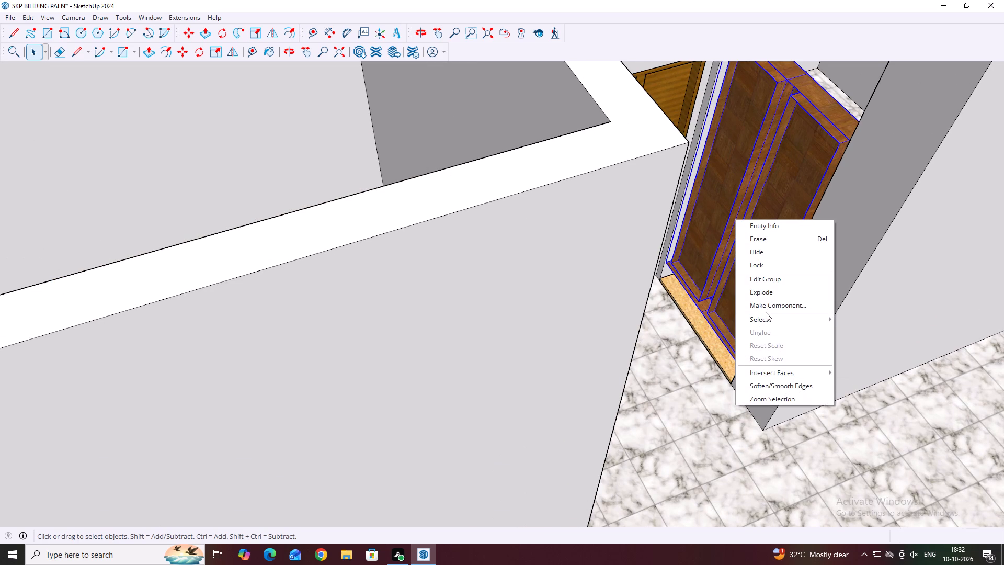
middle_click_drag(746, 211, 743, 307)
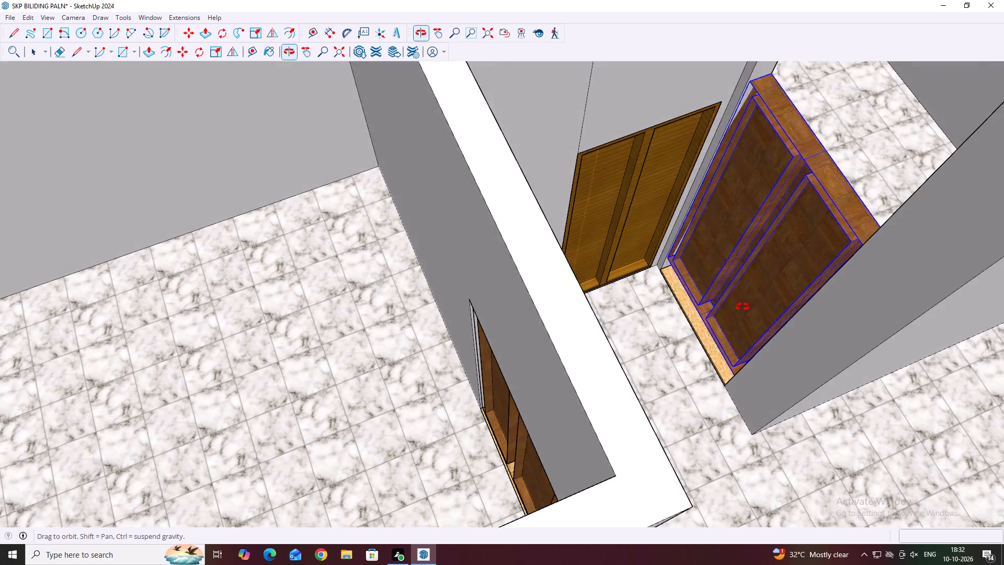
middle_click_drag(743, 307, 741, 318)
middle_click_drag(803, 308, 796, 294)
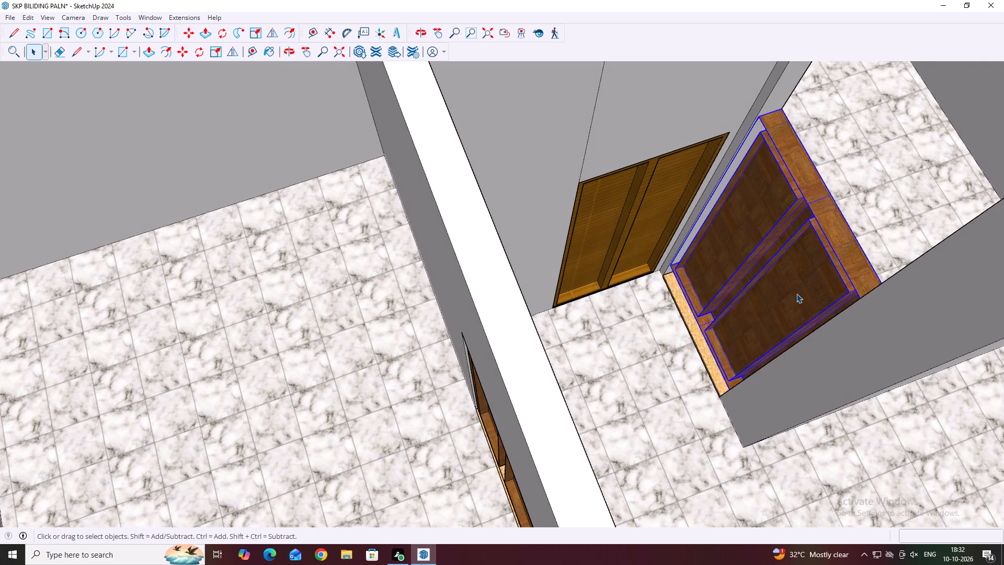
key("q")
scroll(761, 283, "up", 2)
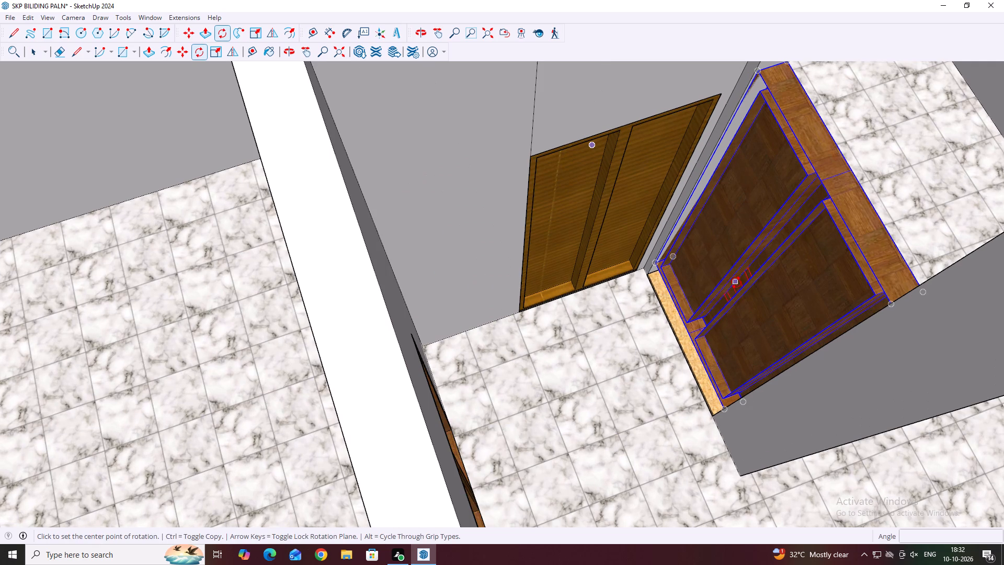
left_click(734, 277)
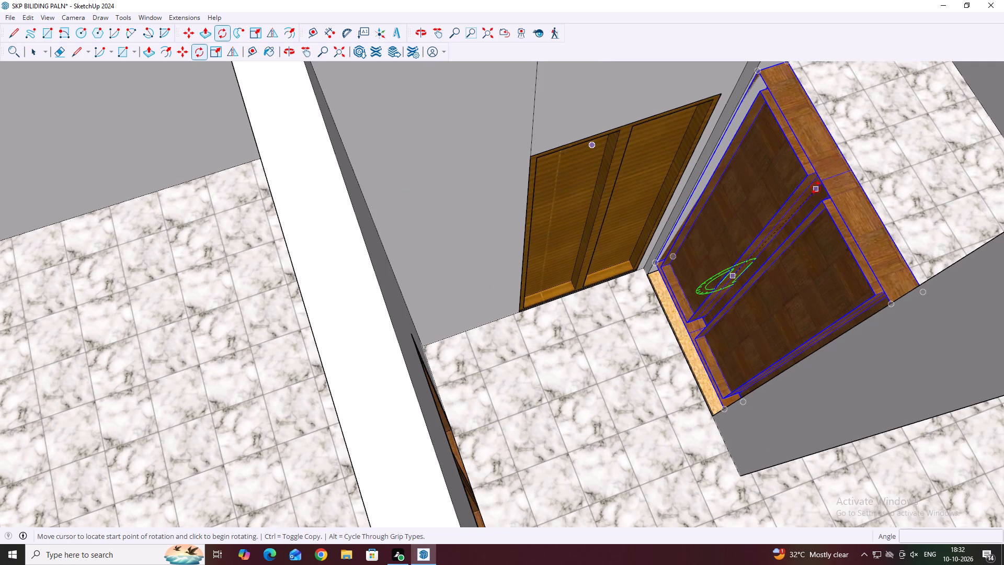
left_click(818, 178)
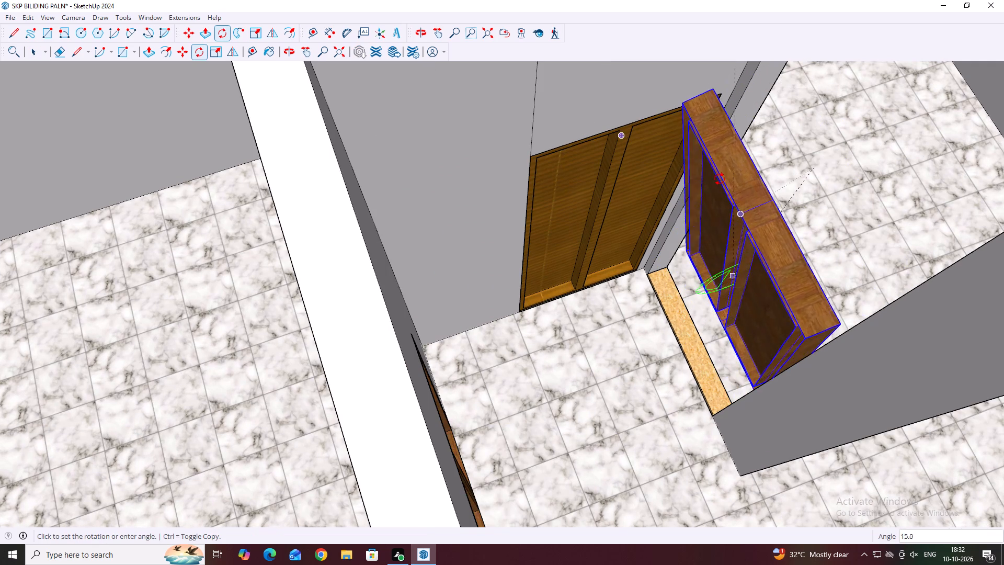
scroll(559, 346, "up", 2)
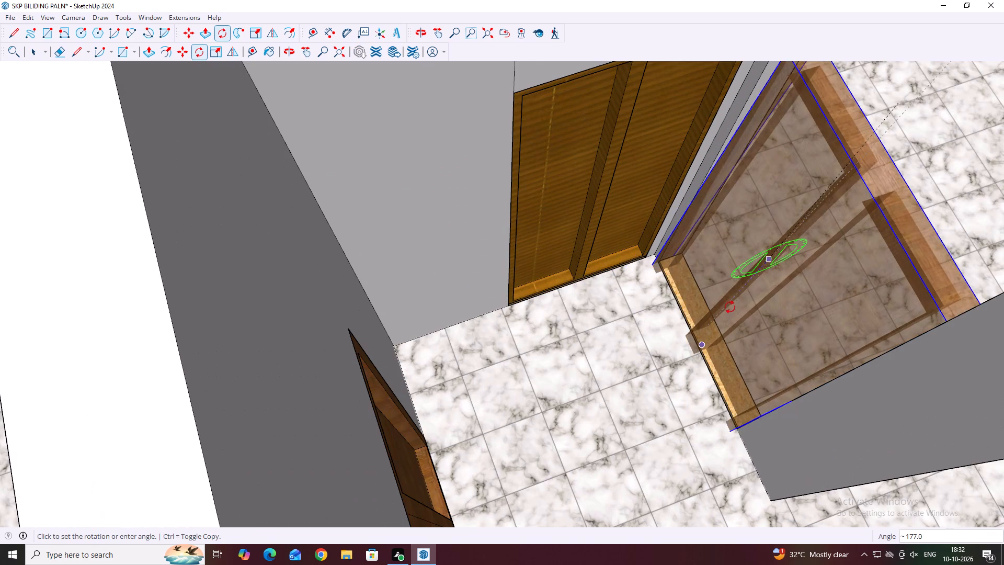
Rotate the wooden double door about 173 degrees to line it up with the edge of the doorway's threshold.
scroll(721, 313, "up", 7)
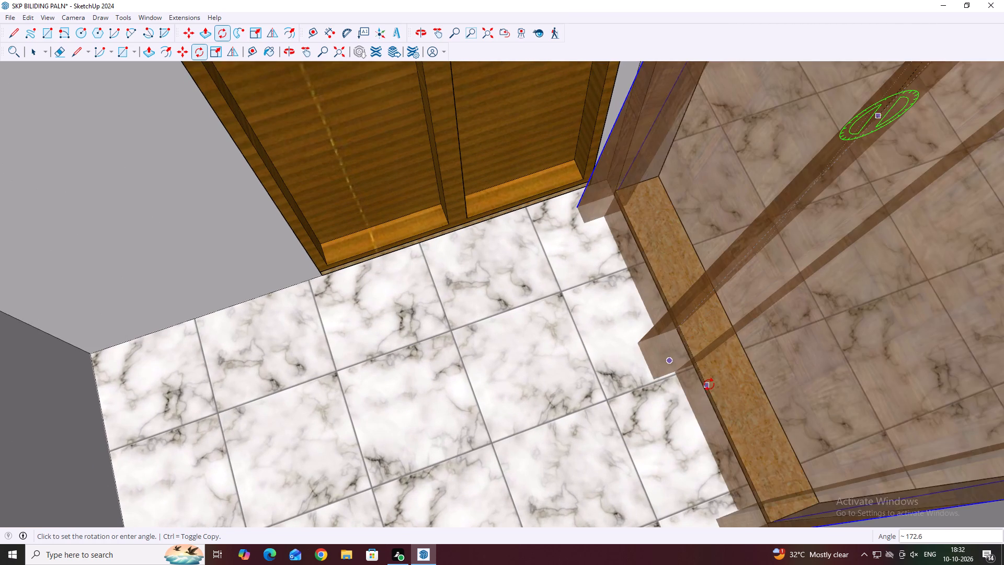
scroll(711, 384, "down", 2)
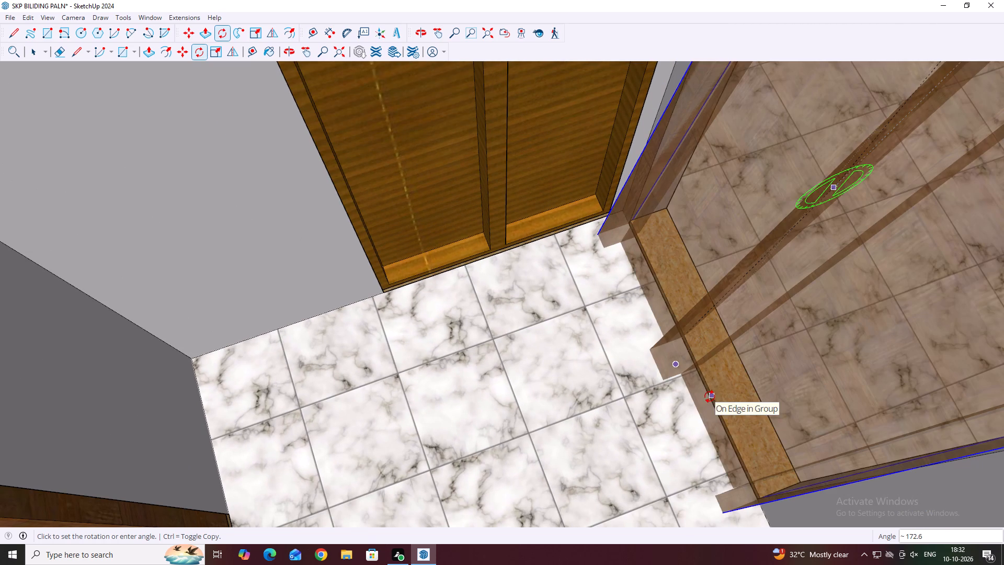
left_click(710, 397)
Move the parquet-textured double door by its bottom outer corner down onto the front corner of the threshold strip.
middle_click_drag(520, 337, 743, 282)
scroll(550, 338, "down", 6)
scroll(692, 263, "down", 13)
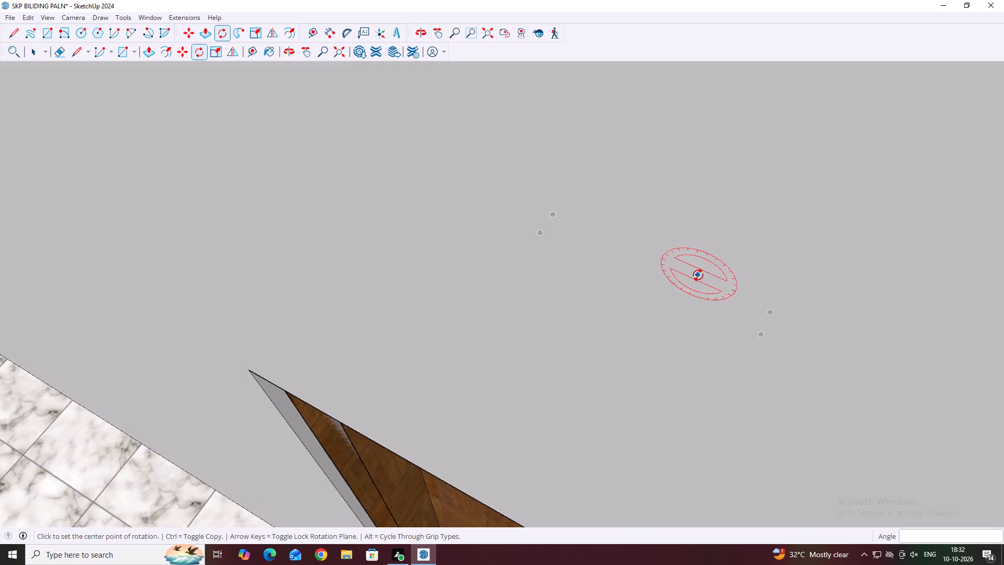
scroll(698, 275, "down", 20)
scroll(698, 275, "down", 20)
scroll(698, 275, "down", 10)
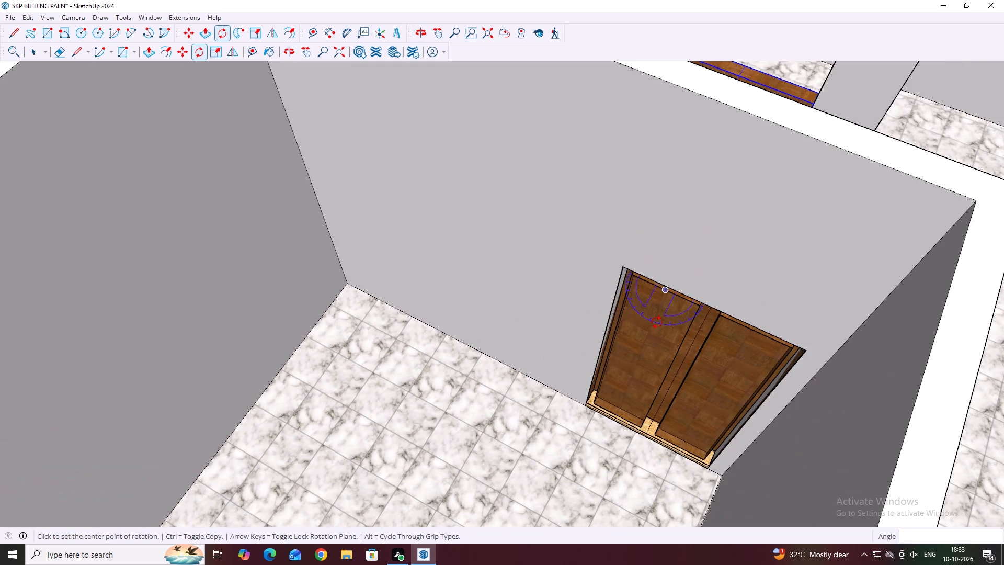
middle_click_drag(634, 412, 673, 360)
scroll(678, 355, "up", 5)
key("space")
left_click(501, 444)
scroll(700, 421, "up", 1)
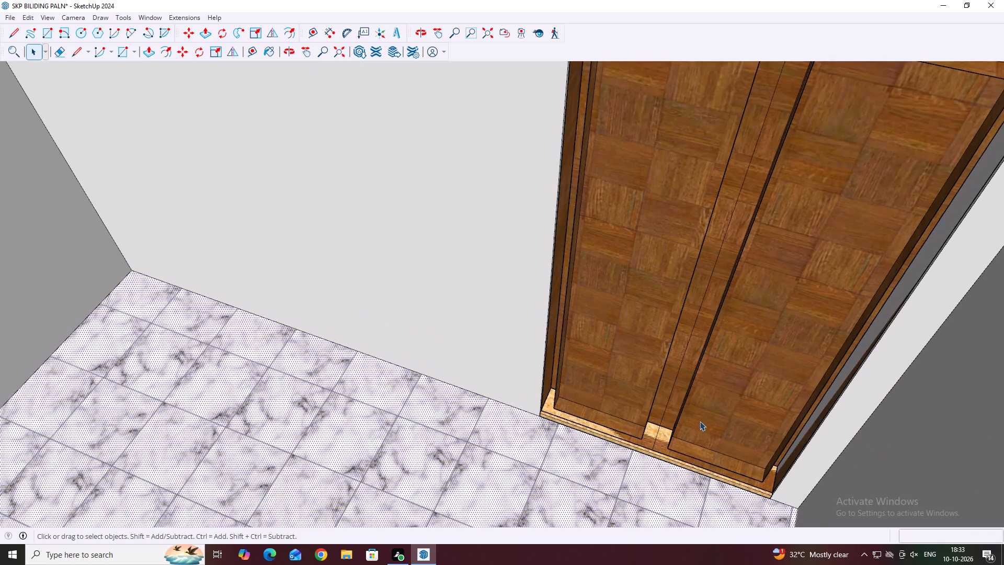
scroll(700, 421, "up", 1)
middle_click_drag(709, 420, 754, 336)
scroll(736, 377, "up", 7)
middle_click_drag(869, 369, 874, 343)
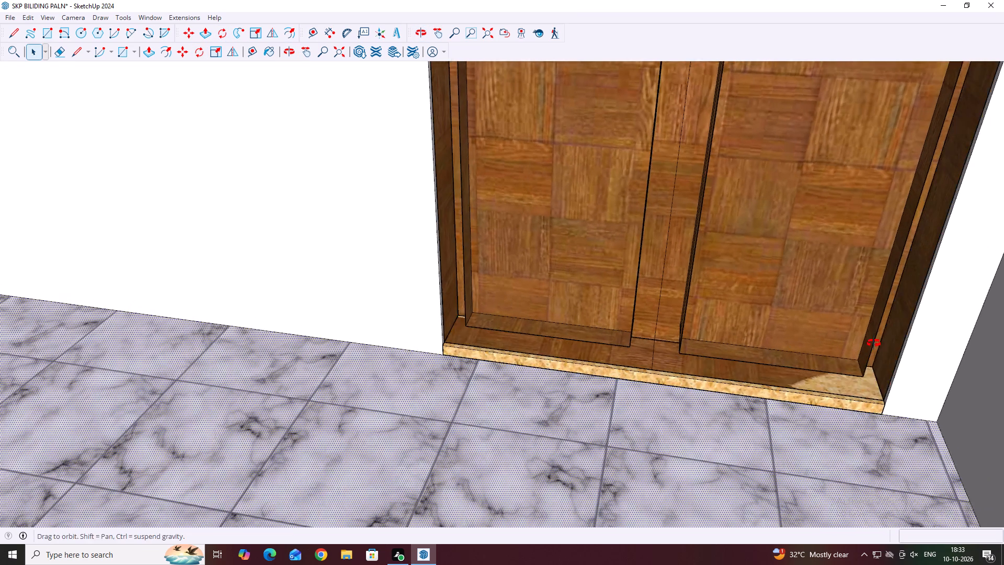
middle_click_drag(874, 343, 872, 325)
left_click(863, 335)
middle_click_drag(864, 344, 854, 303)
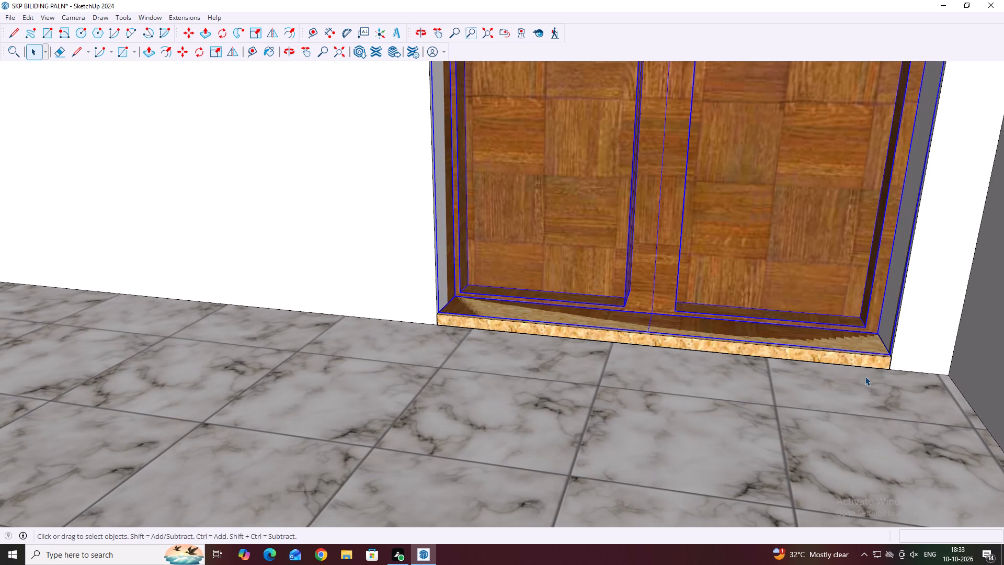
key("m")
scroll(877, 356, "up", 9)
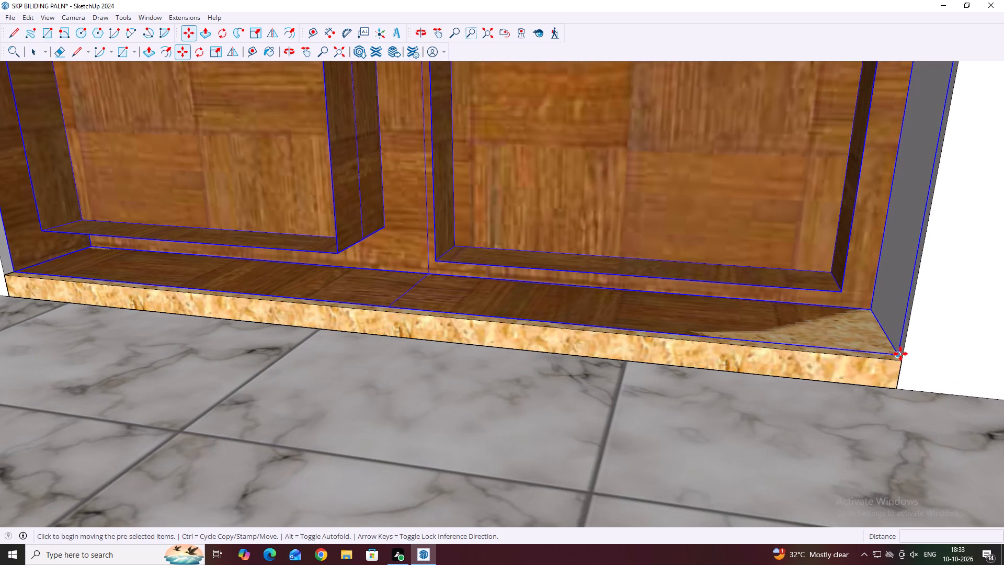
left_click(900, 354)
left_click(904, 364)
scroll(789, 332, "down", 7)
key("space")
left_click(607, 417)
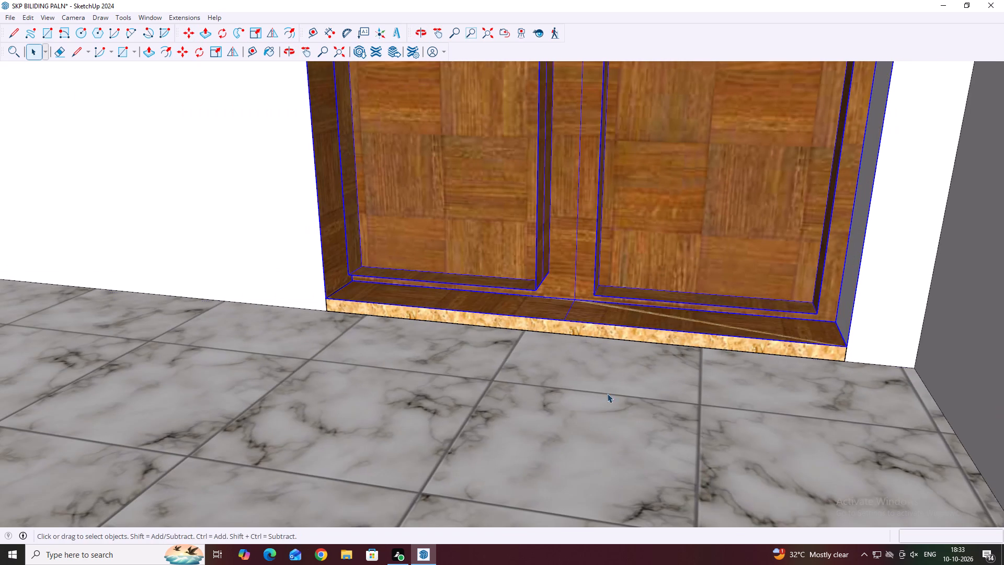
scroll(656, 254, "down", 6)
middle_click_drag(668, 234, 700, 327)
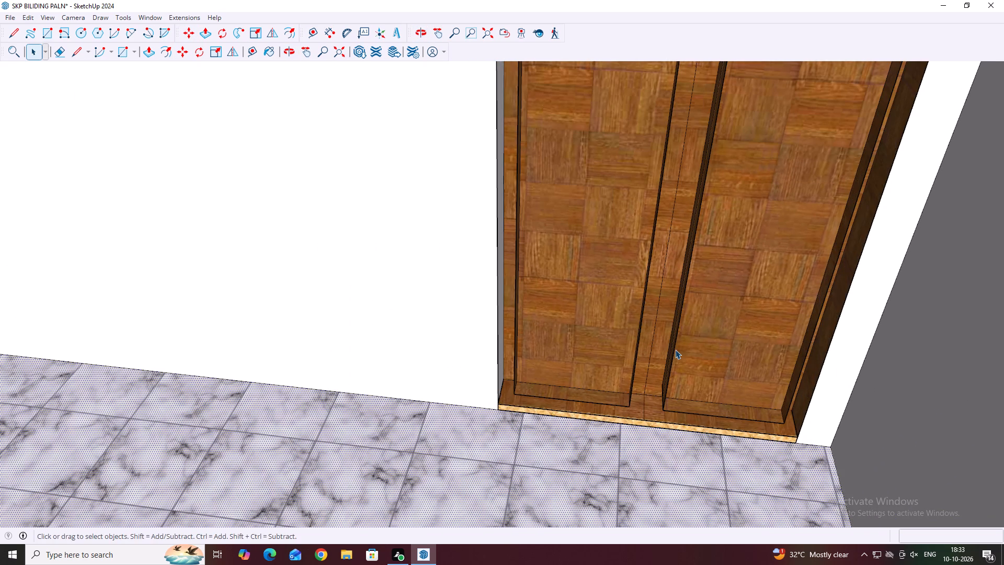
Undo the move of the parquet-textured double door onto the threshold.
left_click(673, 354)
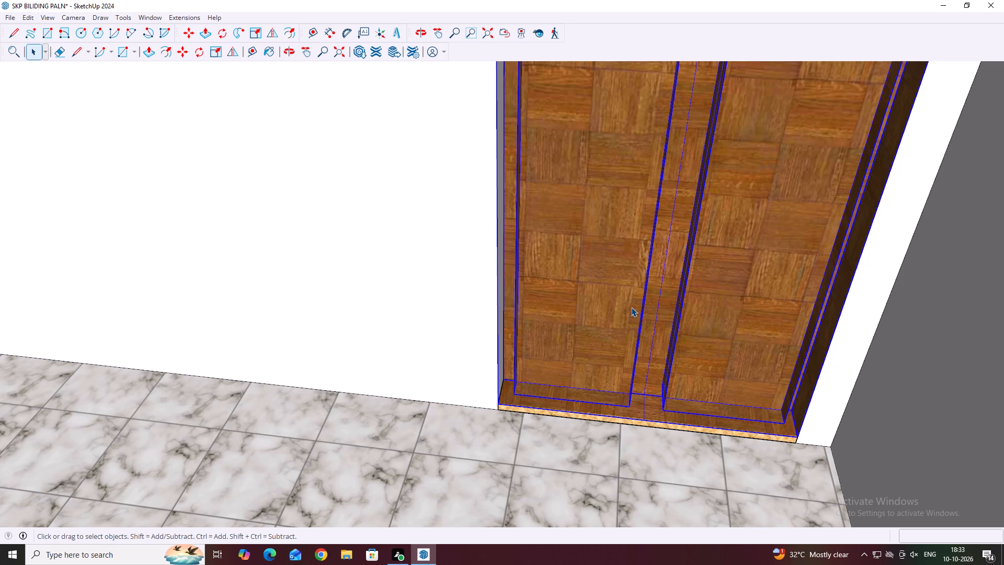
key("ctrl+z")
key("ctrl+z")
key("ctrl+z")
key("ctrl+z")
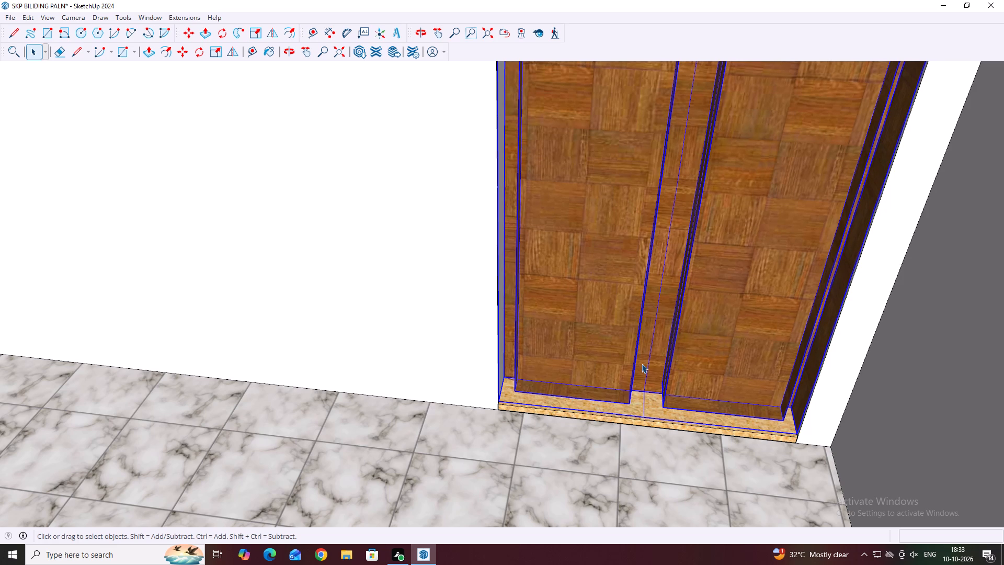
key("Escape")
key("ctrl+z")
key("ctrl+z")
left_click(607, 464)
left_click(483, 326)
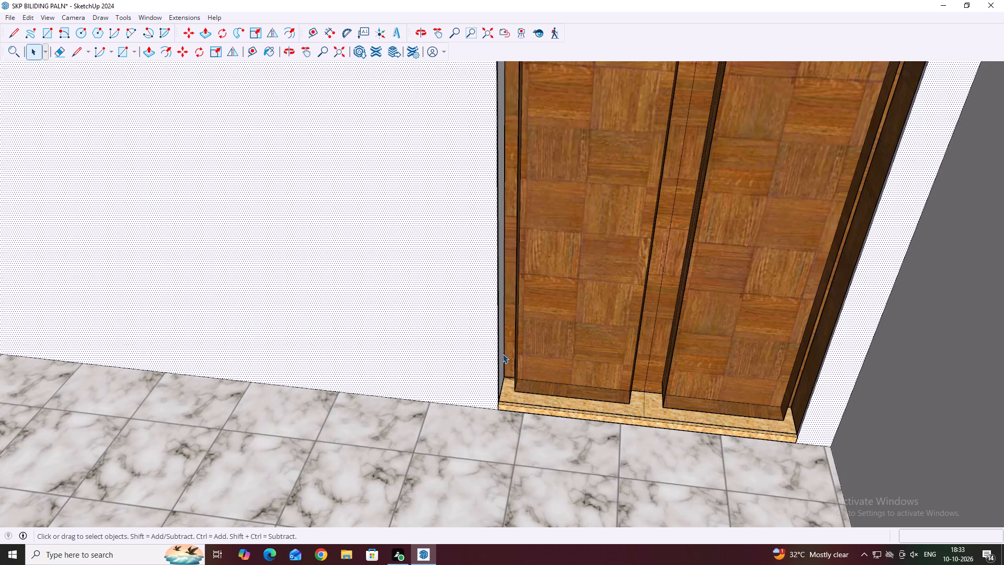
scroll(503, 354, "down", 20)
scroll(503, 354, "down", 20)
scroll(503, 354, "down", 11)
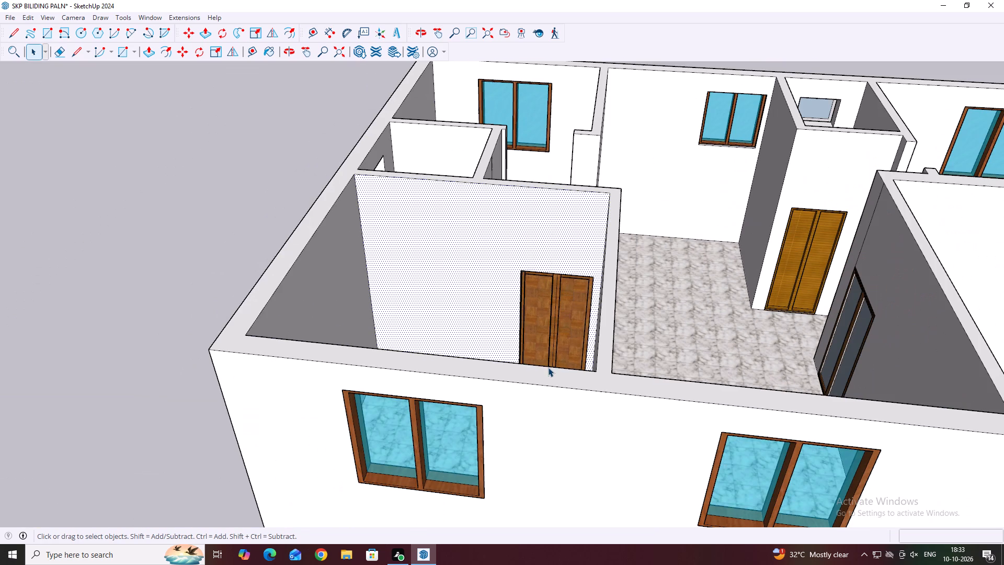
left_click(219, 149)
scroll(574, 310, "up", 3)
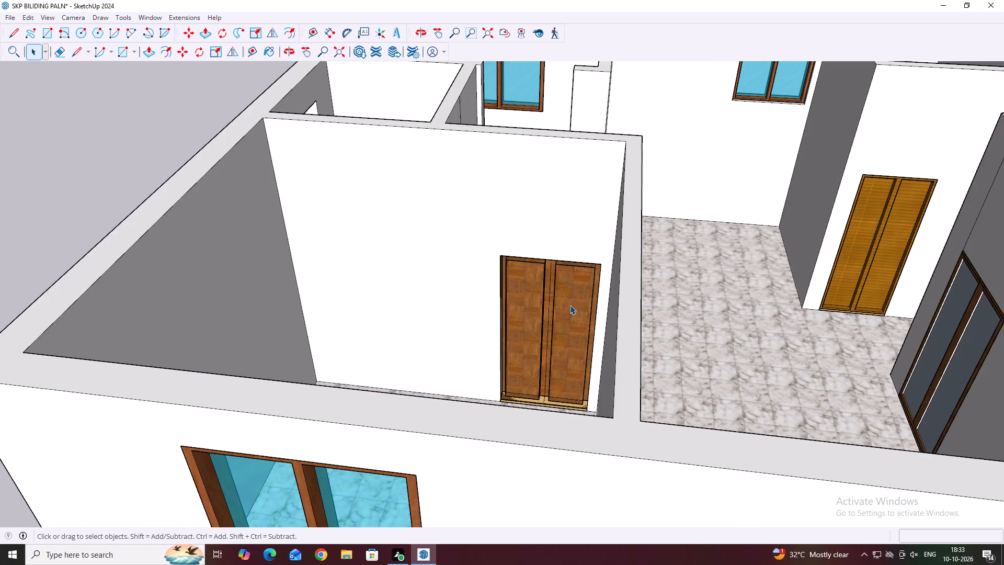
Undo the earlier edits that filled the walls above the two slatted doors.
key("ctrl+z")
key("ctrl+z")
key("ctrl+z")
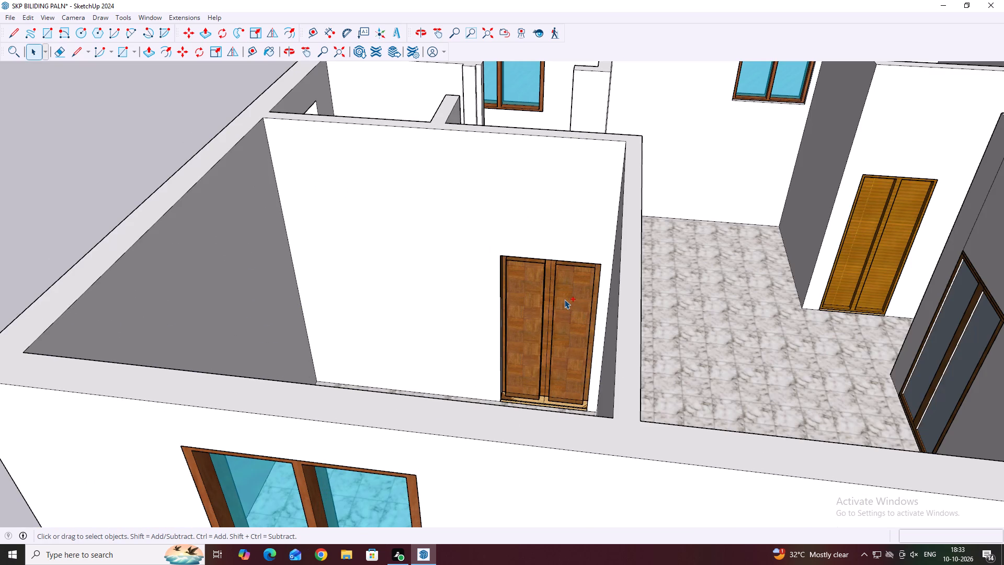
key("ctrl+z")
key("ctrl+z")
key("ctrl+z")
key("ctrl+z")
Delete the parquet-textured double door from the doorway of the enclosed room.
scroll(631, 299, "down", 1)
left_click(579, 302)
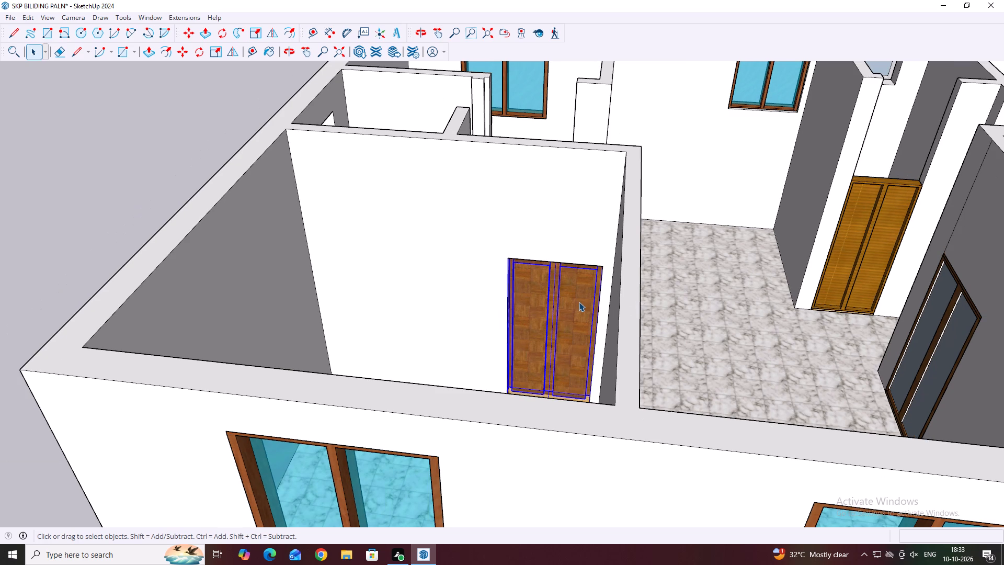
key("Delete")
Draw a 3' 11" by 5" rectangle on the wall end above the slatted door of the small room with the high window.
middle_click_drag(710, 286, 676, 296)
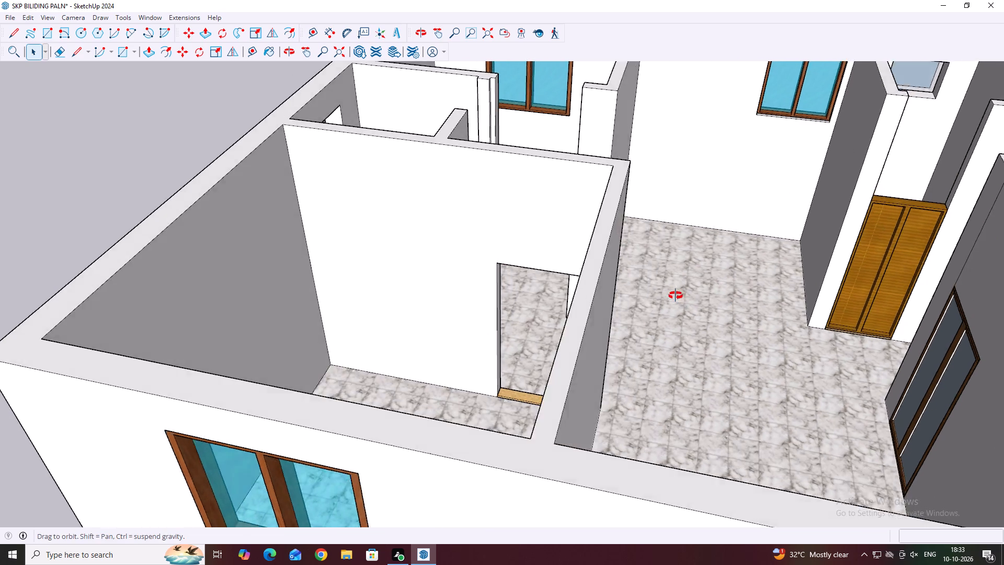
middle_click_drag(676, 296, 654, 297)
scroll(654, 297, "down", 6)
middle_click_drag(784, 227, 600, 254)
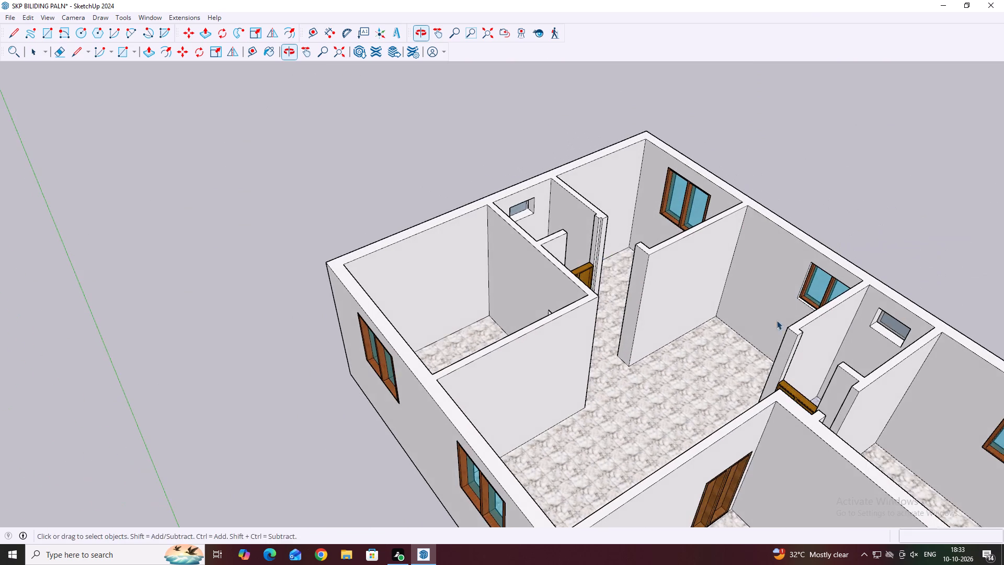
middle_click_drag(801, 342, 751, 342)
middle_click_drag(849, 421, 805, 382)
scroll(791, 401, "up", 3)
left_click(759, 417)
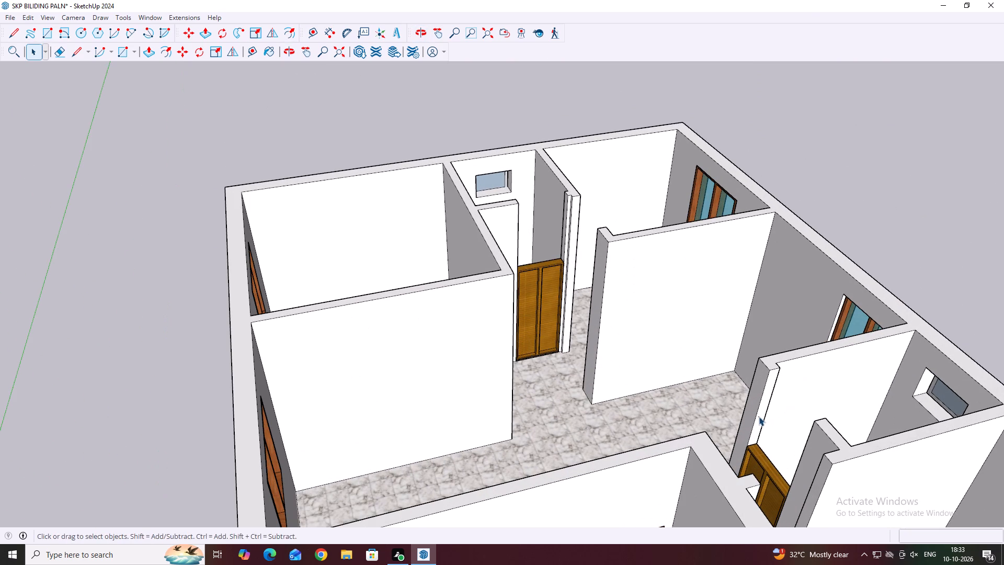
key("r")
scroll(768, 411, "up", 4)
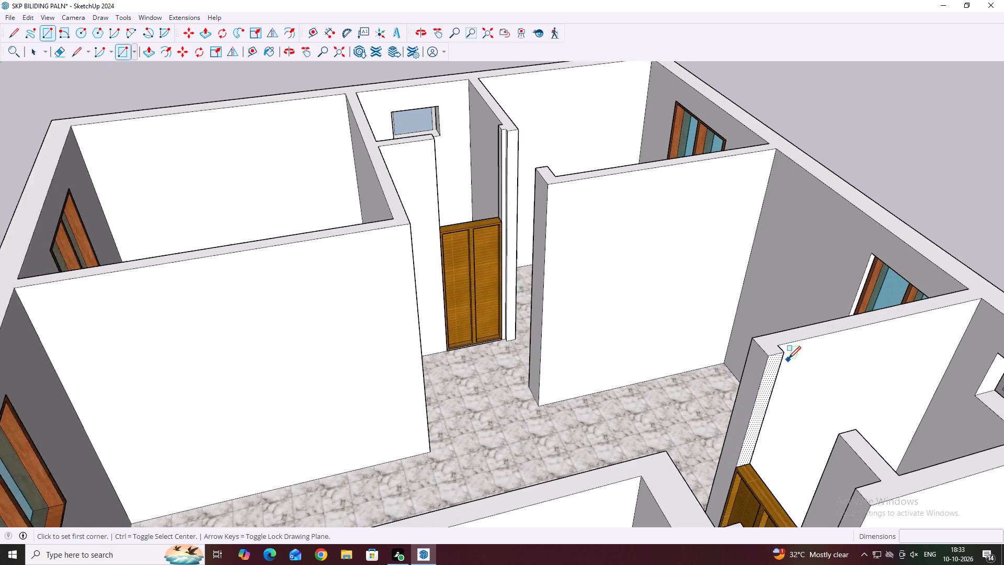
scroll(789, 358, "up", 1)
left_click(784, 353)
scroll(752, 463, "up", 5)
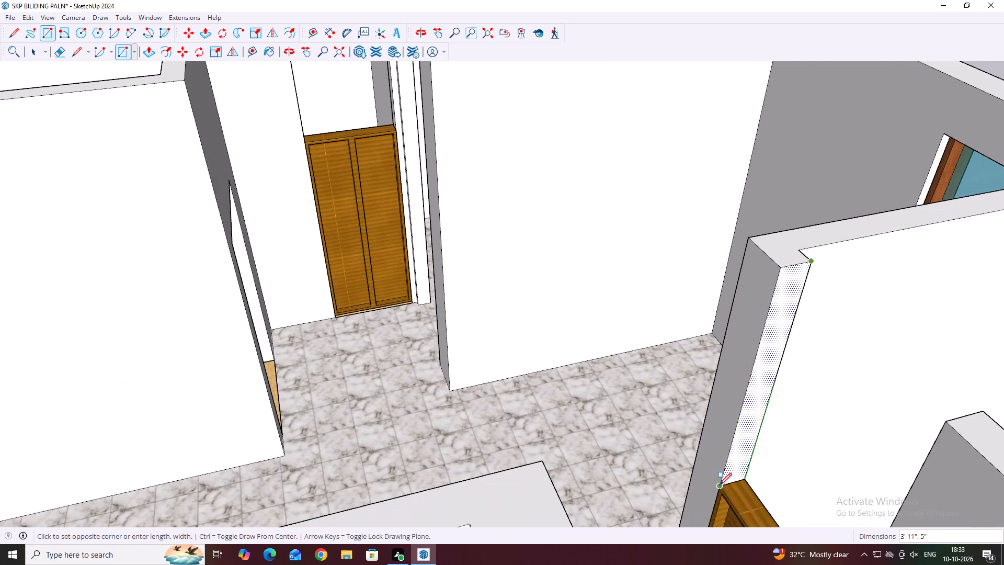
left_click(722, 484)
scroll(731, 445, "down", 8)
key("Escape")
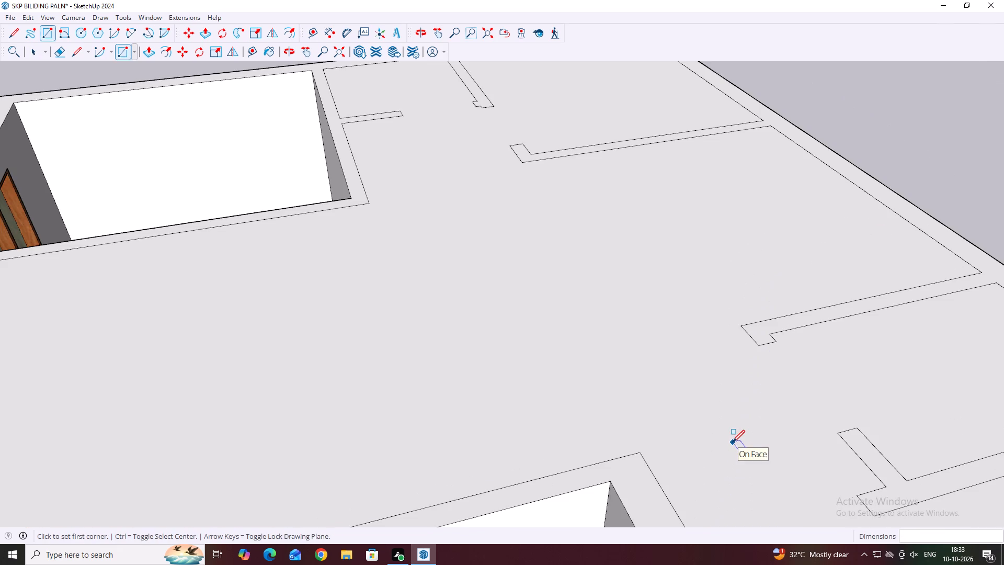
Delete the unwanted horizontal face covering the open rooms at wall-top level.
key("space")
left_click(664, 380)
key("Delete")
Push/Pull the wall-end face above the slatted door across the opening to the opposite wall to close the gap.
middle_click_drag(530, 280, 459, 318)
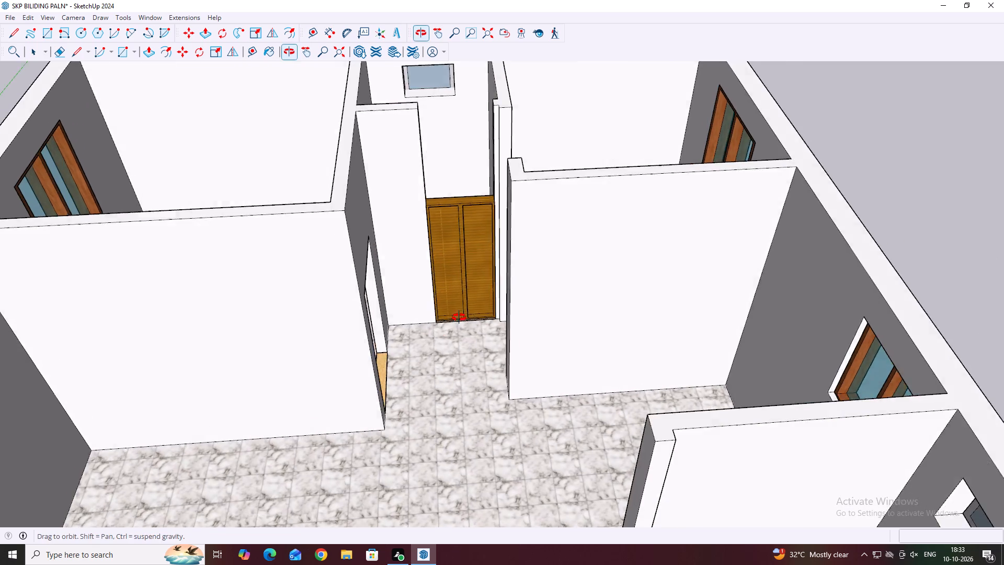
middle_click_drag(459, 318, 437, 325)
middle_click_drag(597, 366, 729, 276)
scroll(706, 297, "down", 5)
middle_click_drag(746, 282, 780, 358)
scroll(752, 333, "up", 3)
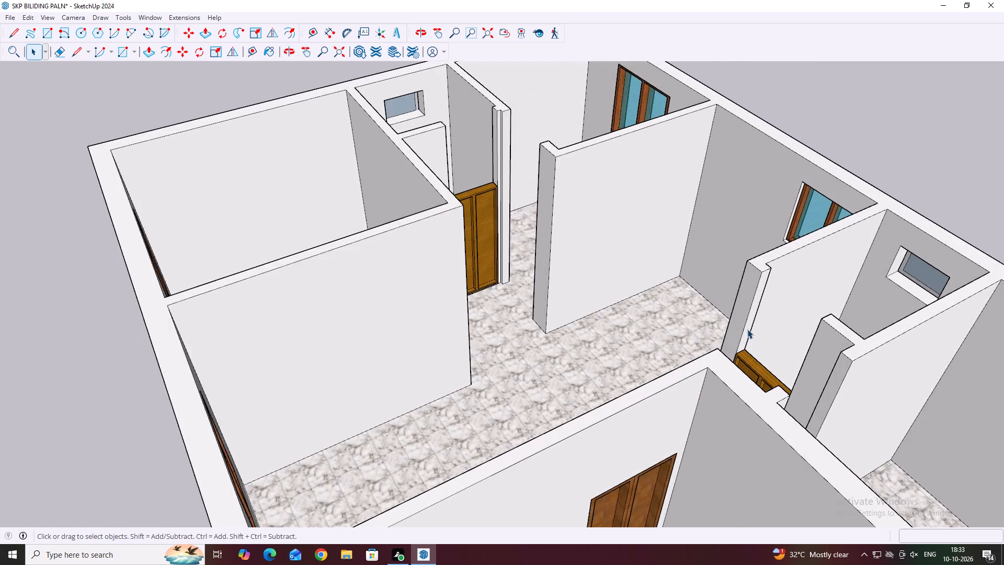
scroll(747, 329, "up", 2)
left_click(747, 332)
key("p")
scroll(745, 330, "up", 2)
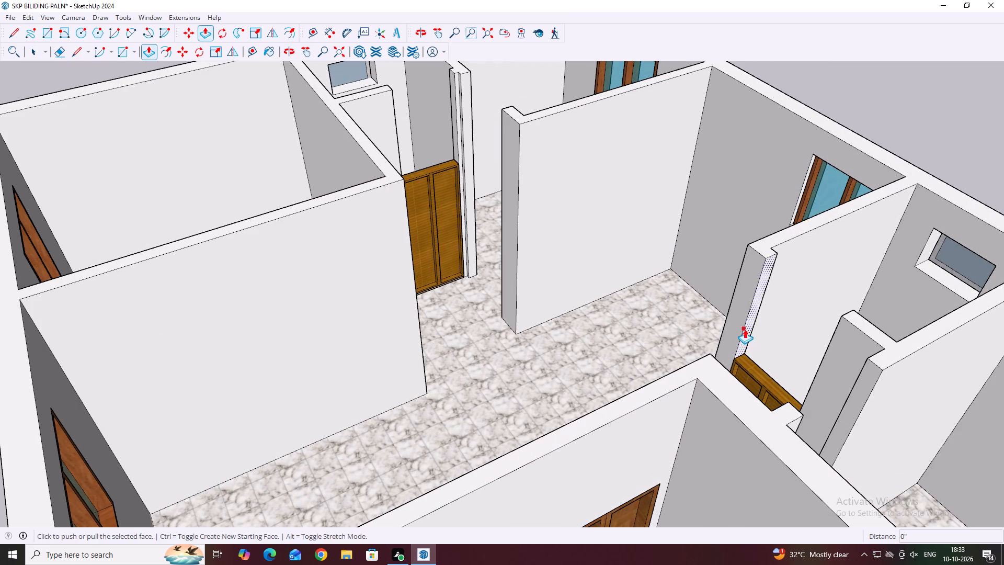
left_click(745, 325)
left_click(838, 377)
key("space")
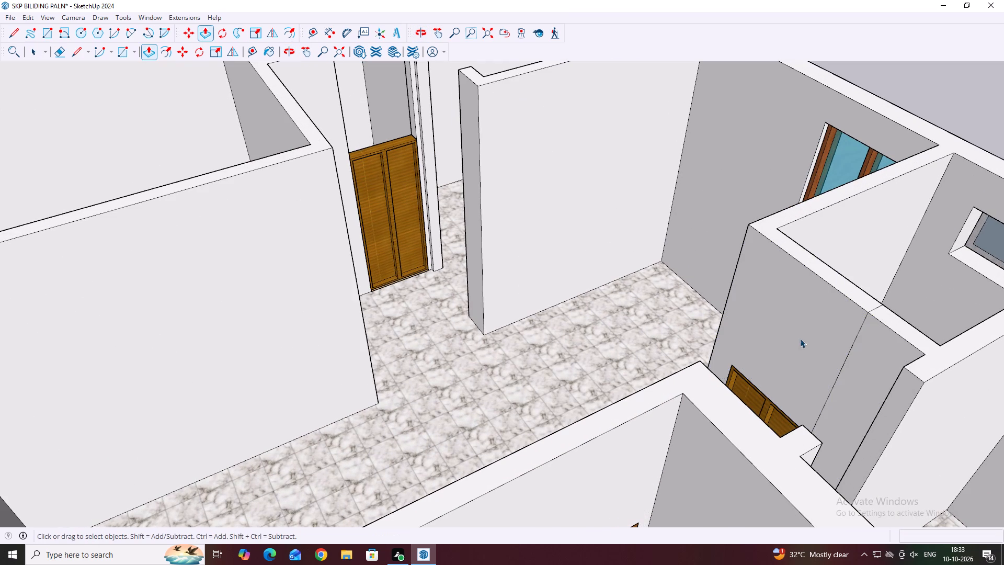
Delete the vertical and top seam edges where the new wall section above the slatted door meets the existing wall.
left_click(838, 378)
key("Delete")
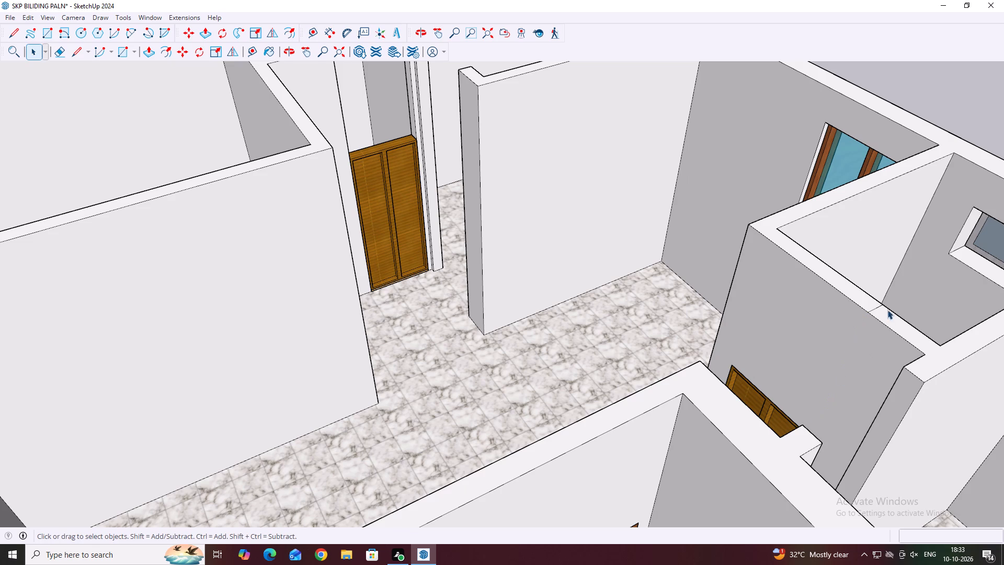
left_click(876, 307)
key("Delete")
Draw a 3' 11" by 5" rectangle on the wall end above the other slatted door, beside the empty doorway.
scroll(703, 332, "down", 7)
middle_click_drag(800, 260, 589, 338)
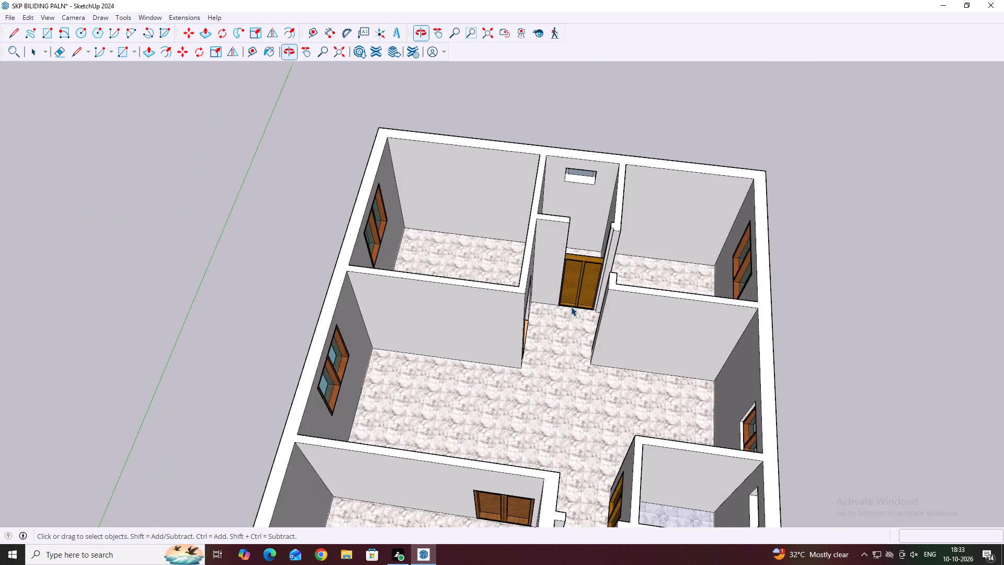
scroll(587, 246, "up", 3)
middle_click_drag(724, 270, 561, 272)
scroll(571, 263, "up", 1)
middle_click_drag(571, 263, 519, 259)
middle_click(579, 262)
scroll(579, 262, "up", 2)
middle_click_drag(587, 265, 519, 264)
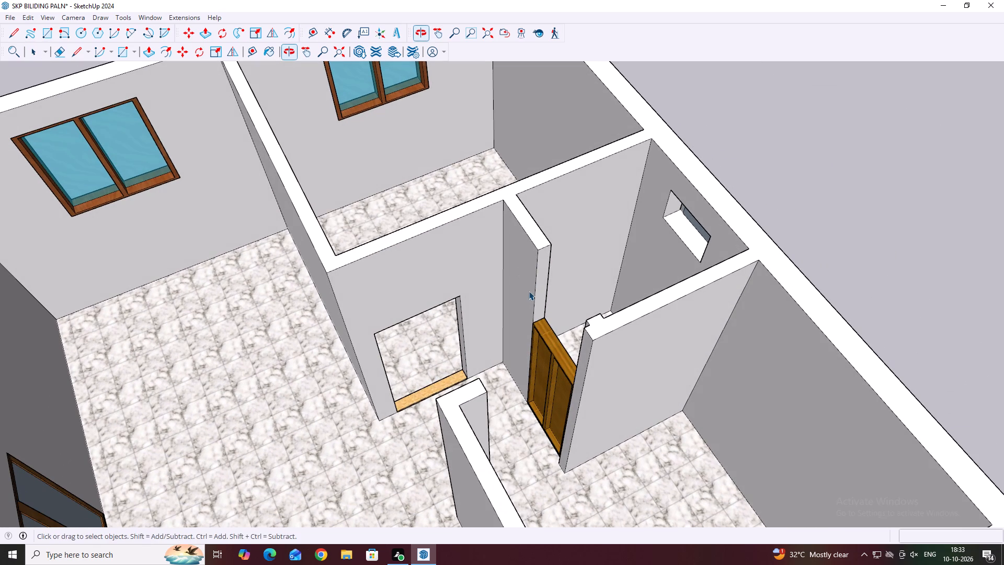
key("r")
scroll(530, 269, "up", 7)
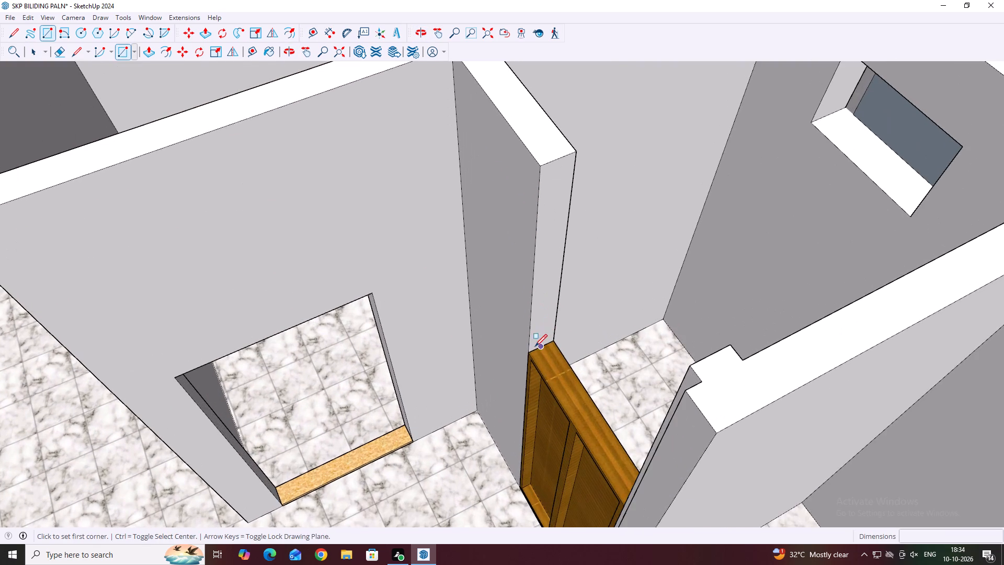
scroll(535, 346, "up", 2)
left_click(529, 354)
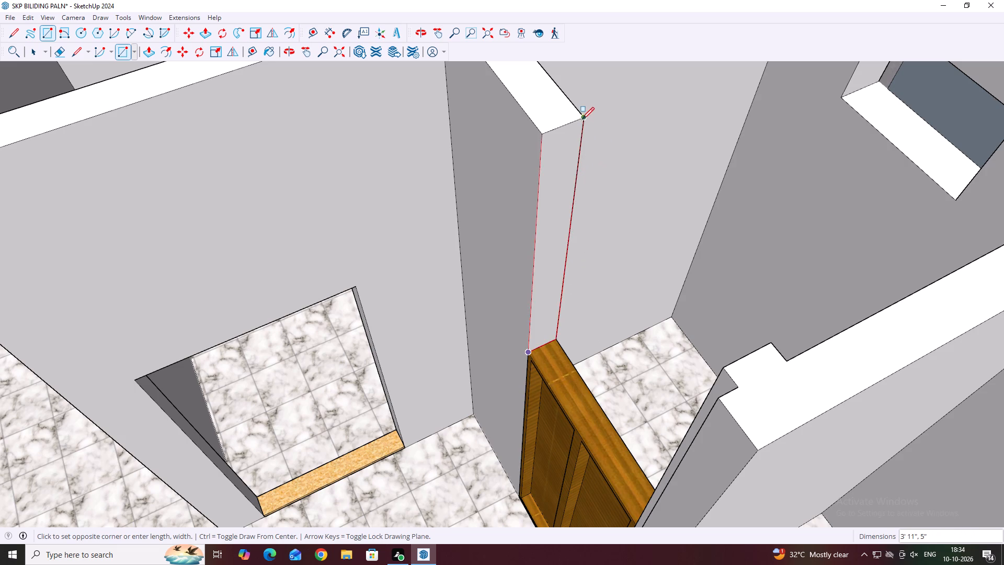
left_click(581, 119)
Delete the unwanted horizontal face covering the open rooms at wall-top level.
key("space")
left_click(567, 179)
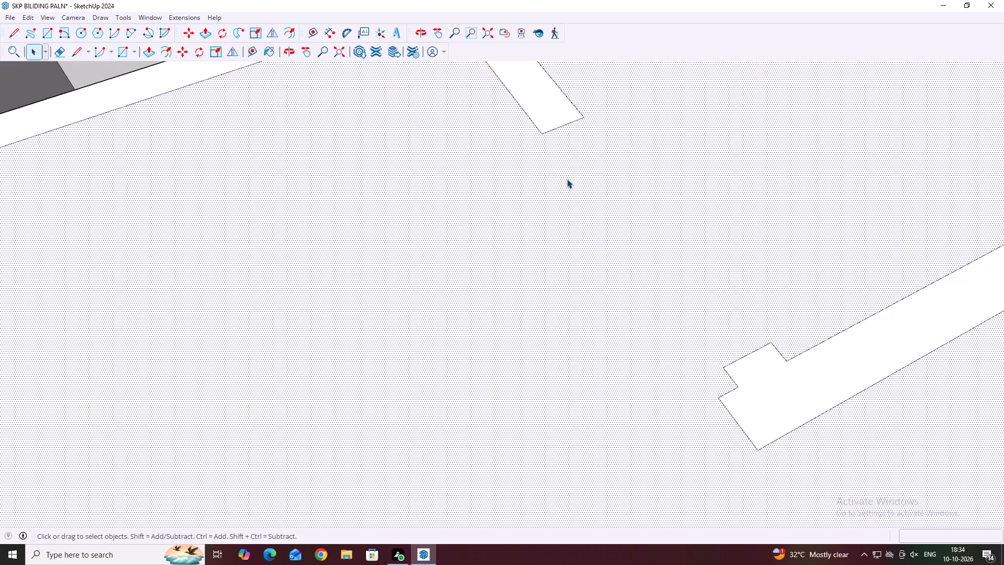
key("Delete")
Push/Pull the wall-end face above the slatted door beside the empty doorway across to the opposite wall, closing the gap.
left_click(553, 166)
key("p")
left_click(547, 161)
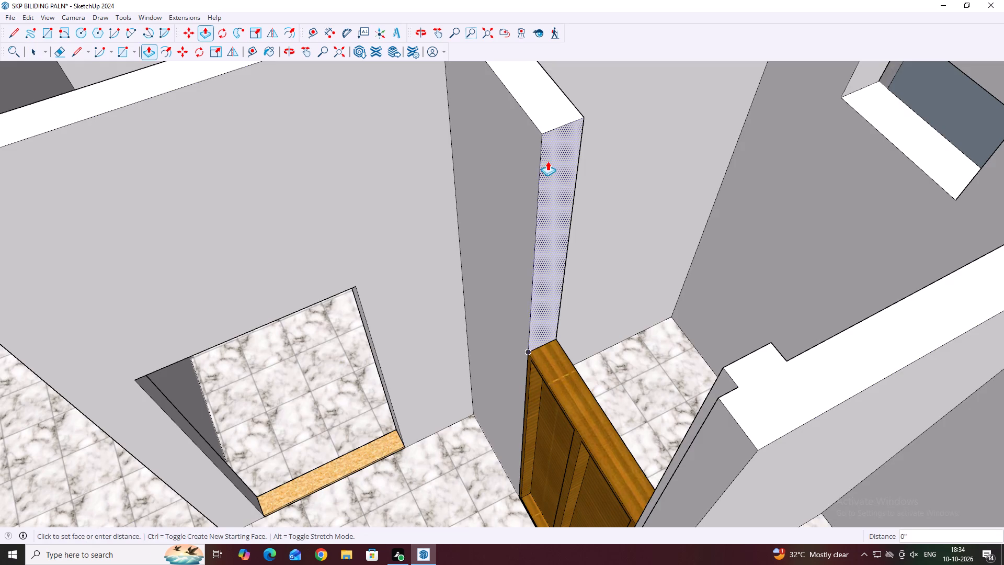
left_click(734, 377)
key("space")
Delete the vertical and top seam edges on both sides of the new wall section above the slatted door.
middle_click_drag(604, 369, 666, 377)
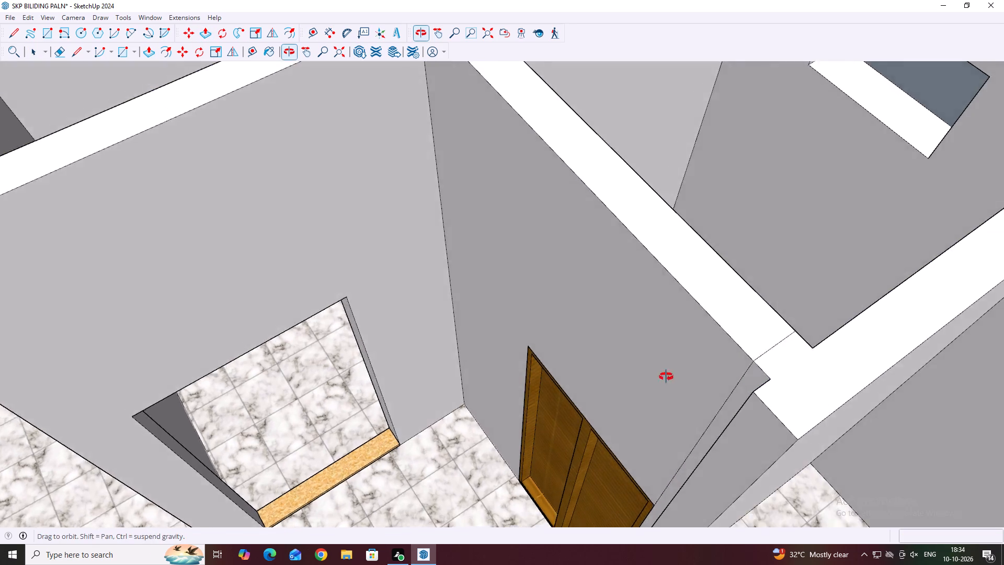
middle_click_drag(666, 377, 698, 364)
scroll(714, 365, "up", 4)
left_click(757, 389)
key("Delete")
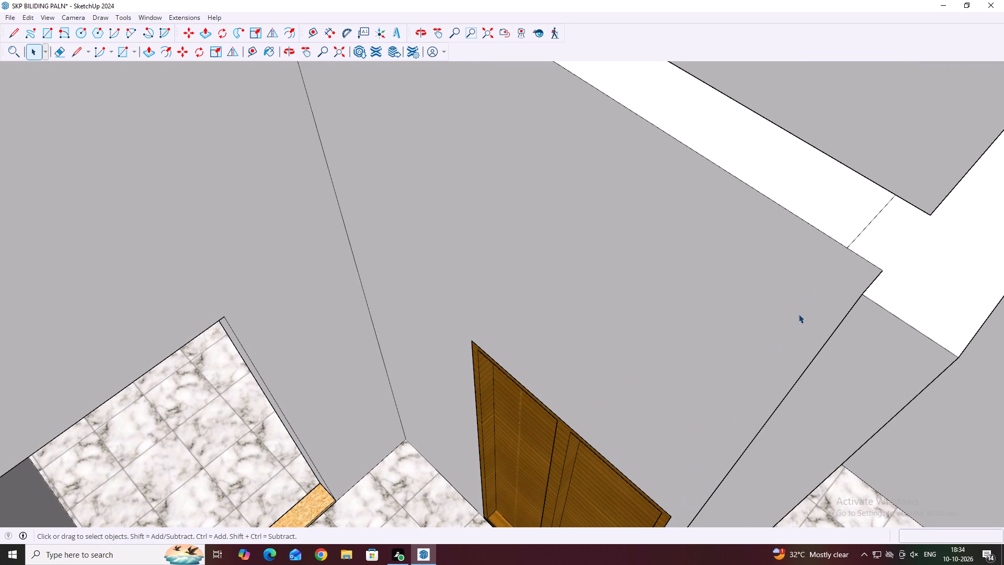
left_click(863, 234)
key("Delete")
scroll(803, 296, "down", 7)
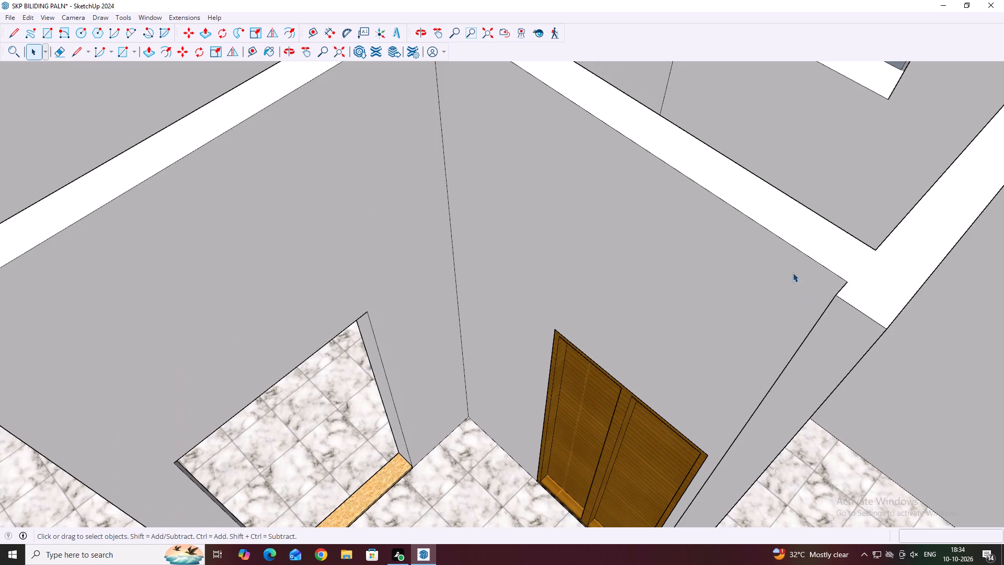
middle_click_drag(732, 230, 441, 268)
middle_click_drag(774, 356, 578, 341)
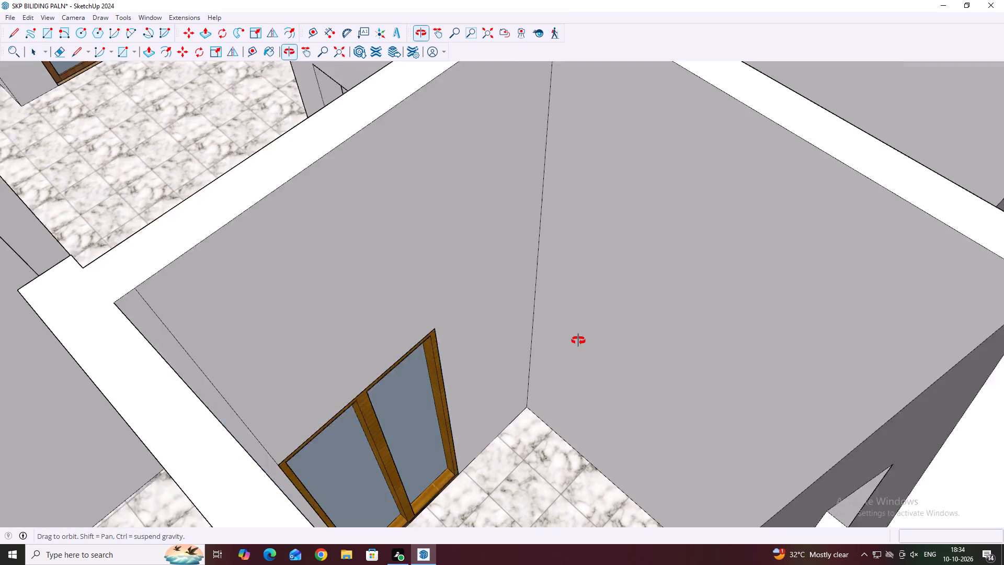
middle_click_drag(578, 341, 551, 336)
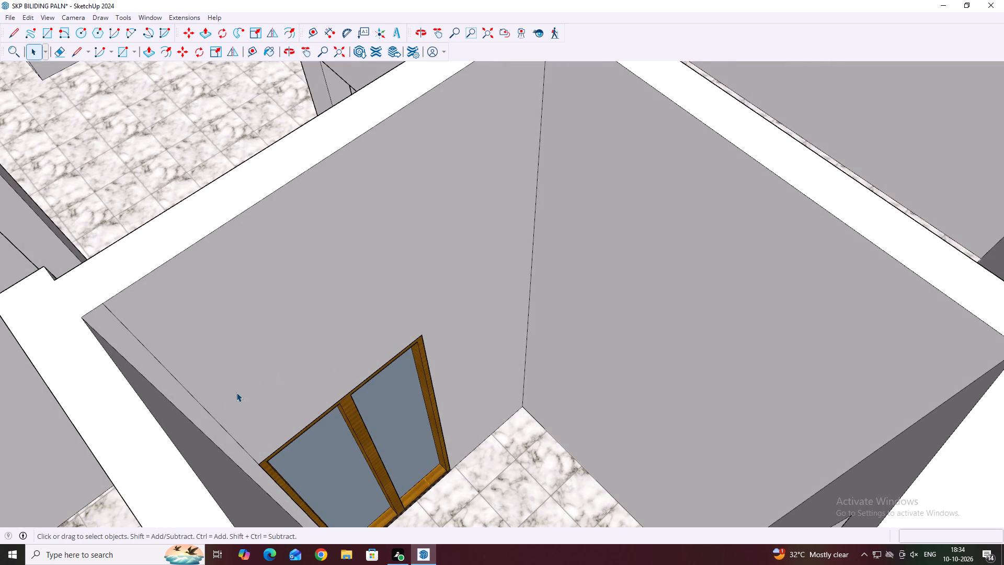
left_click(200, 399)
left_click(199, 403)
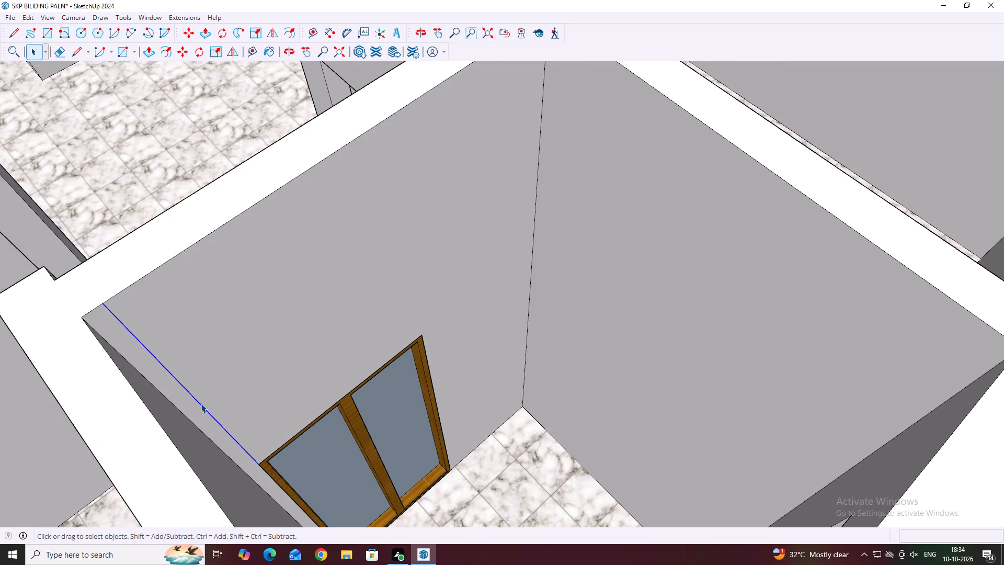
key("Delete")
Examine the walls, doors and doorways throughout the house, especially the empty doorway beside the slatted door.
scroll(231, 394, "down", 6)
middle_click_drag(502, 310, 551, 306)
scroll(553, 306, "down", 4)
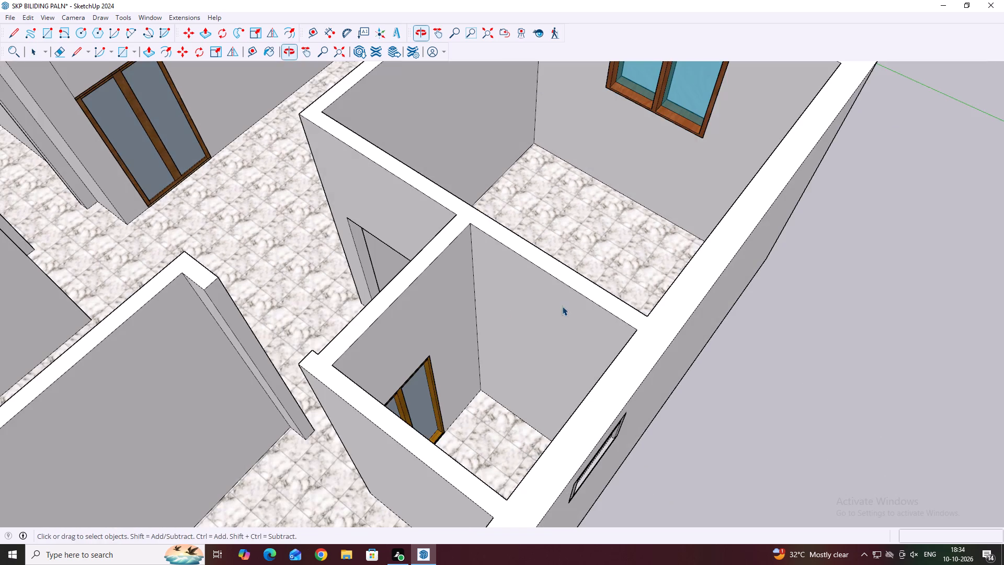
middle_click_drag(313, 305, 466, 235)
middle_click_drag(334, 267, 469, 253)
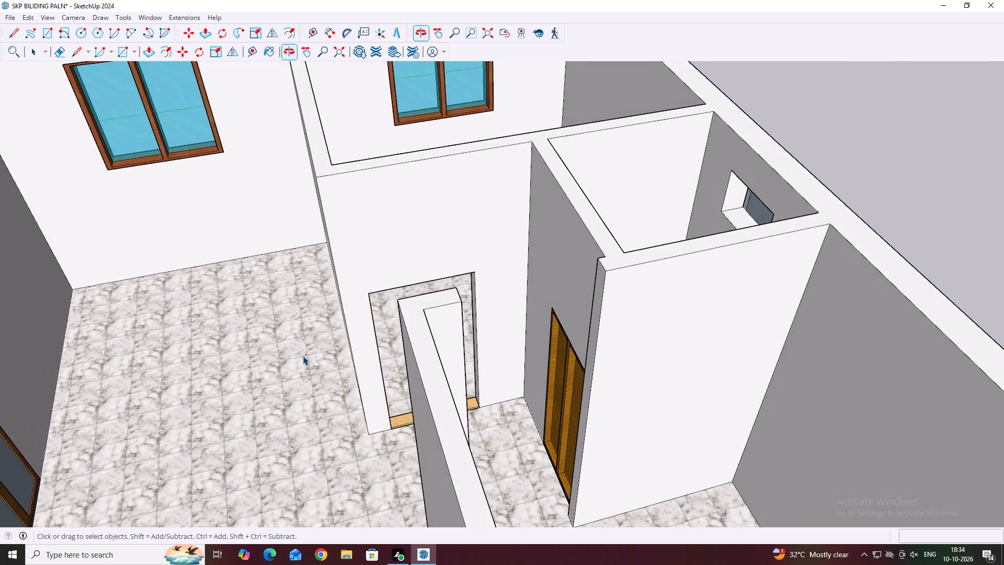
middle_click_drag(305, 356, 489, 329)
scroll(501, 333, "down", 5)
middle_click_drag(550, 307, 669, 366)
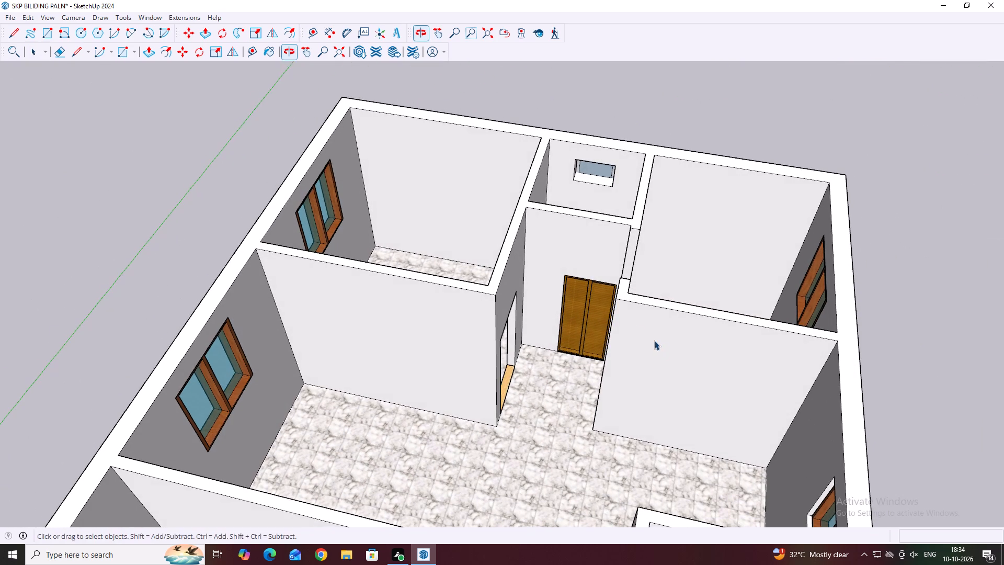
middle_click_drag(553, 315, 518, 301)
scroll(509, 297, "down", 6)
middle_click_drag(603, 356, 649, 356)
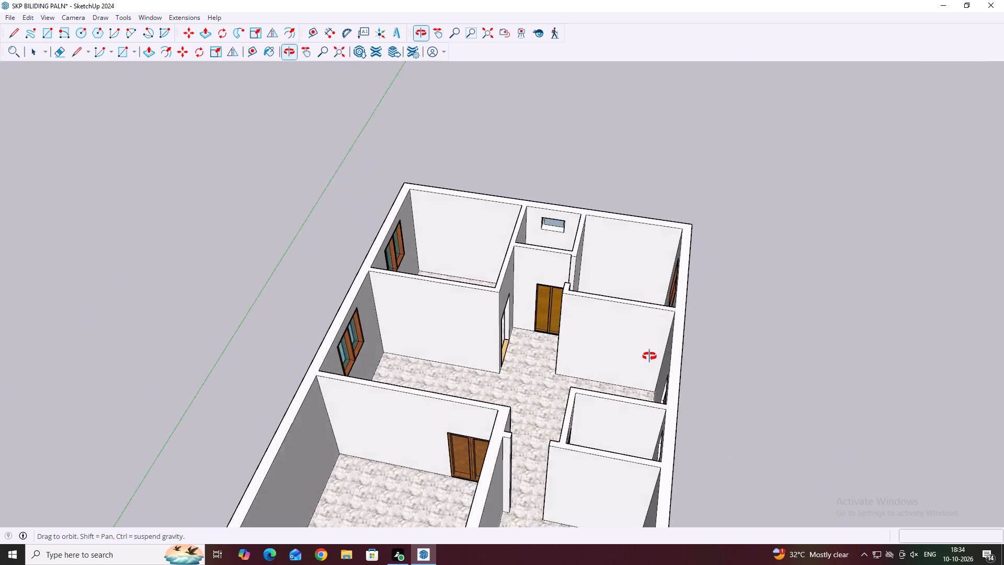
middle_click_drag(649, 356, 661, 354)
middle_click_drag(543, 352, 693, 348)
middle_click_drag(567, 404, 410, 422)
middle_click_drag(541, 372, 445, 364)
middle_click_drag(545, 353, 390, 328)
scroll(538, 330, "down", 4)
middle_click_drag(390, 354, 556, 423)
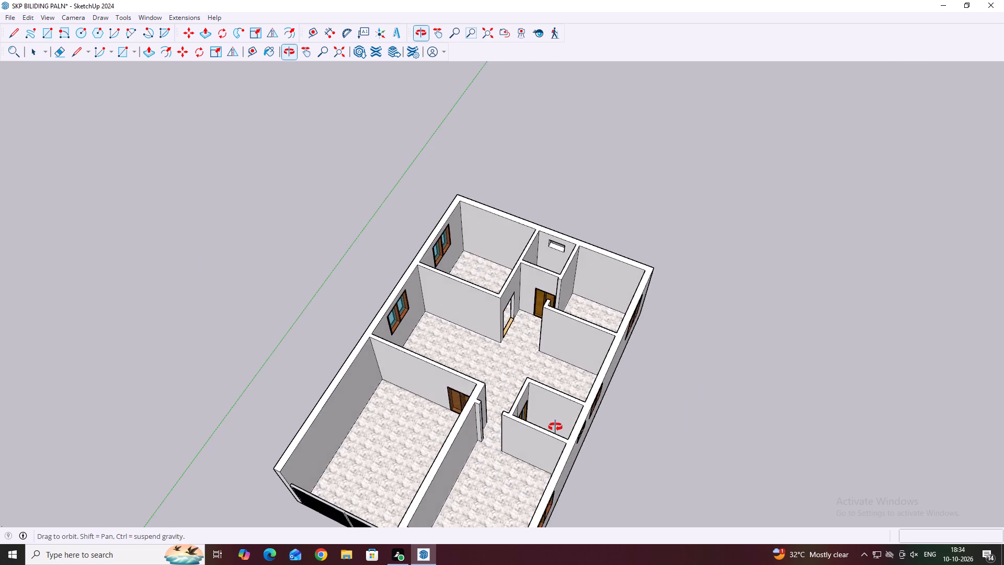
middle_click_drag(408, 385, 508, 356)
scroll(524, 295, "up", 5)
middle_click_drag(534, 321, 629, 295)
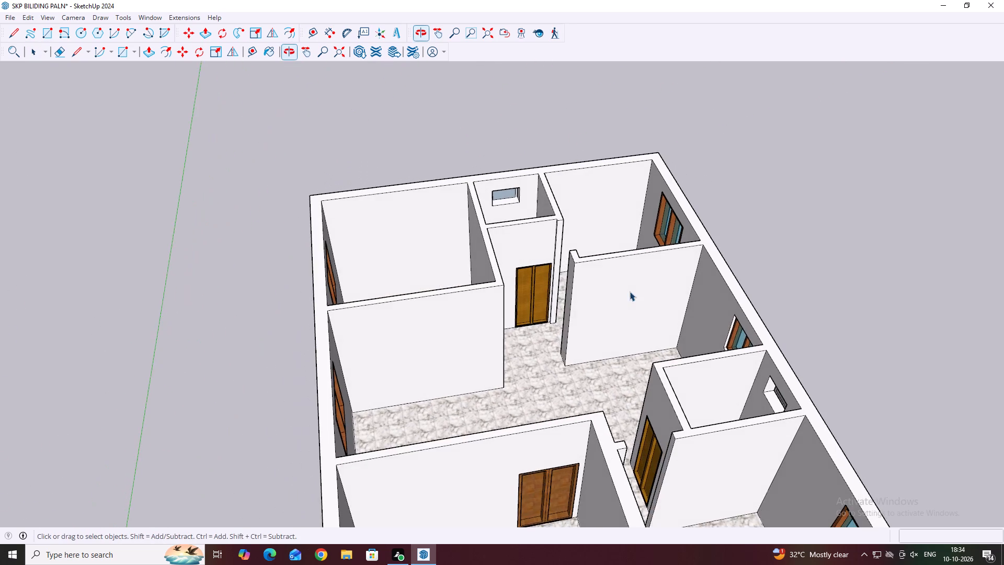
scroll(542, 289, "up", 2)
left_click(537, 291)
middle_click_drag(602, 317, 512, 343)
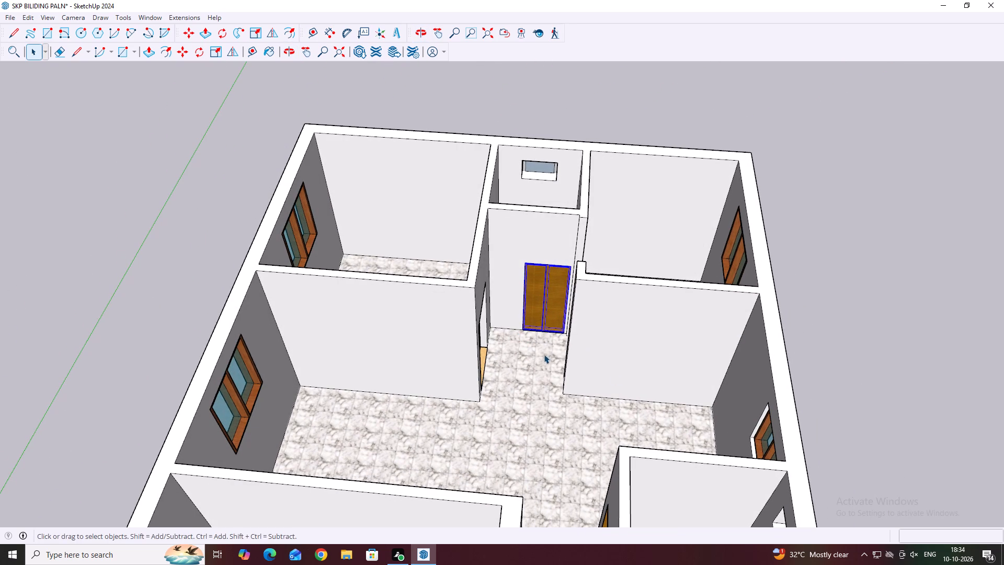
left_click(838, 387)
middle_click_drag(475, 332, 584, 301)
scroll(644, 282, "down", 6)
middle_click_drag(653, 414, 723, 439)
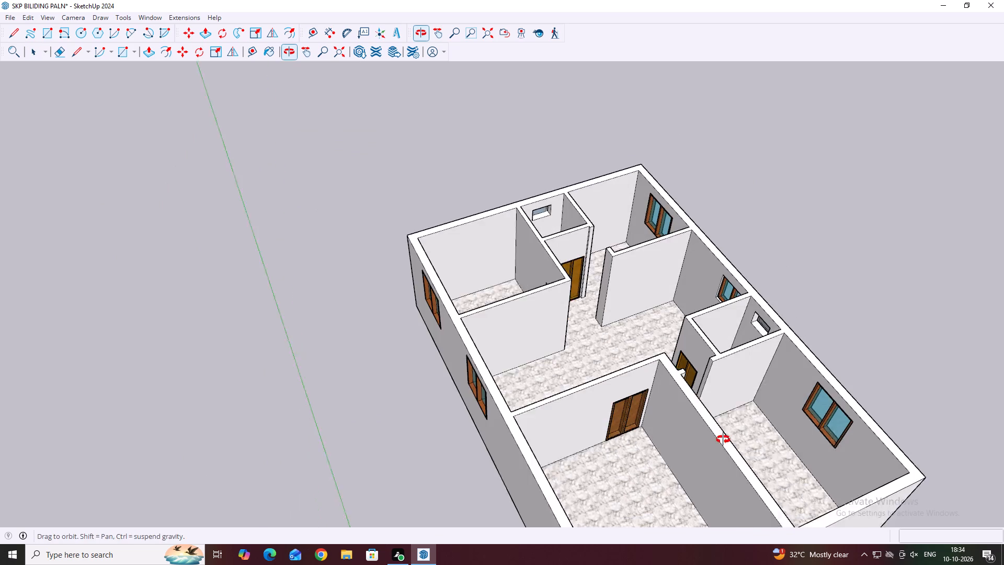
middle_click_drag(723, 439, 736, 436)
middle_click_drag(635, 392, 573, 398)
middle_click_drag(644, 374, 390, 369)
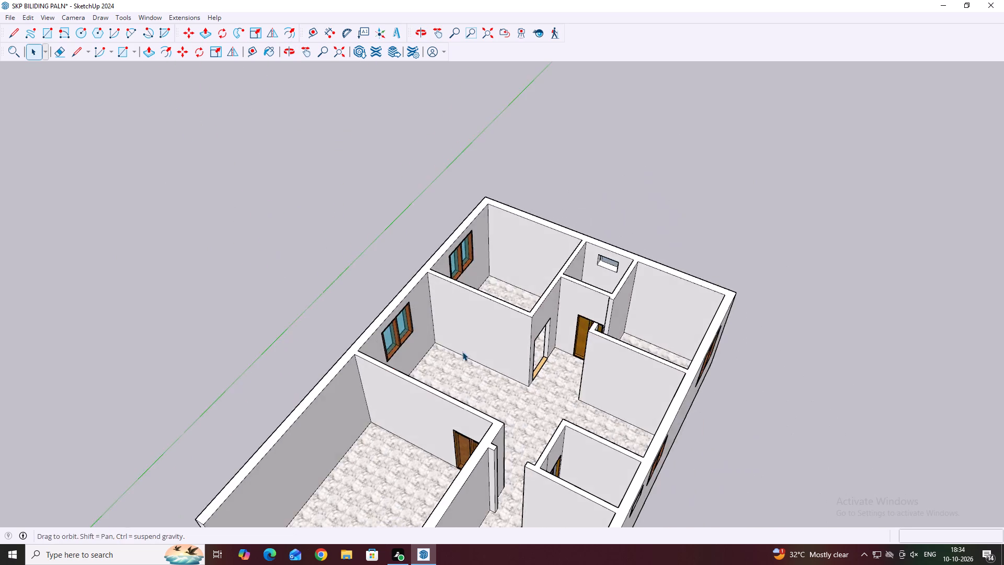
middle_click_drag(576, 337, 470, 329)
scroll(511, 346, "up", 3)
middle_click_drag(610, 342, 545, 323)
scroll(533, 357, "up", 3)
middle_click_drag(561, 387, 476, 387)
scroll(475, 398, "up", 3)
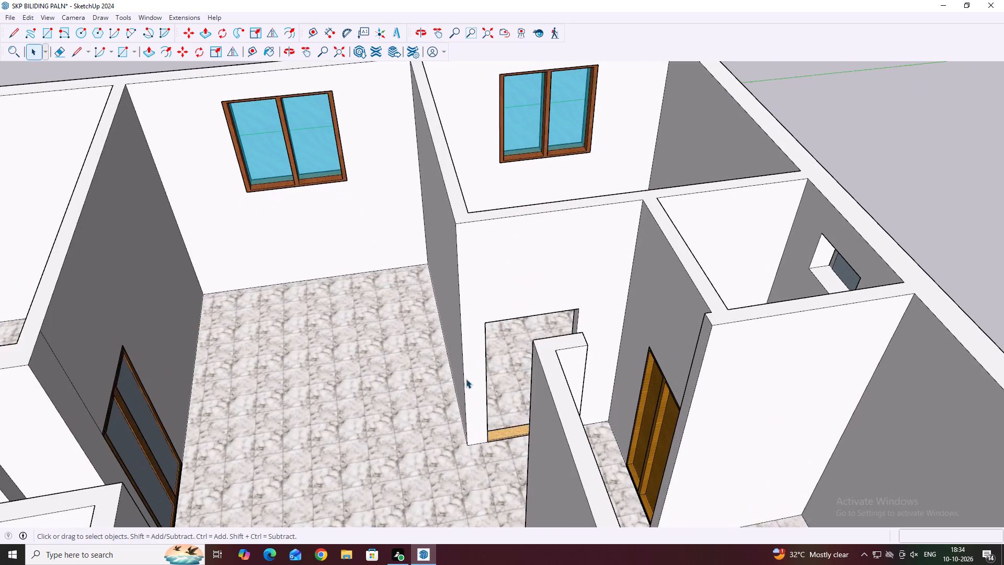
middle_click_drag(530, 339, 501, 307)
Undo the recent edits back through both wall closures above the slatted doors and the removal of the brown panelled double door.
key("ctrl+z")
key("ctrl+z")
key("ctrl+z")
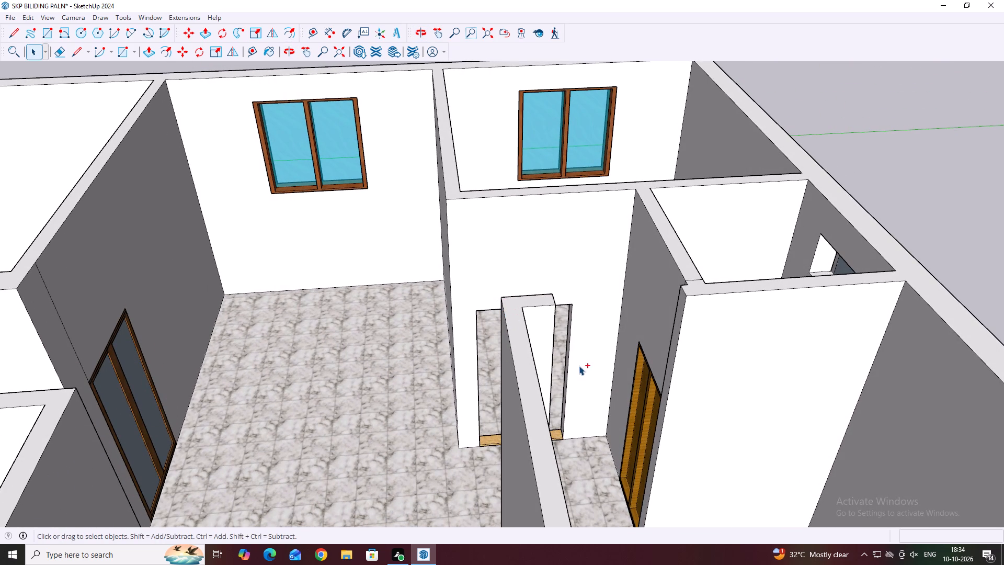
key("Escape")
key("ctrl+z")
key("ctrl+z")
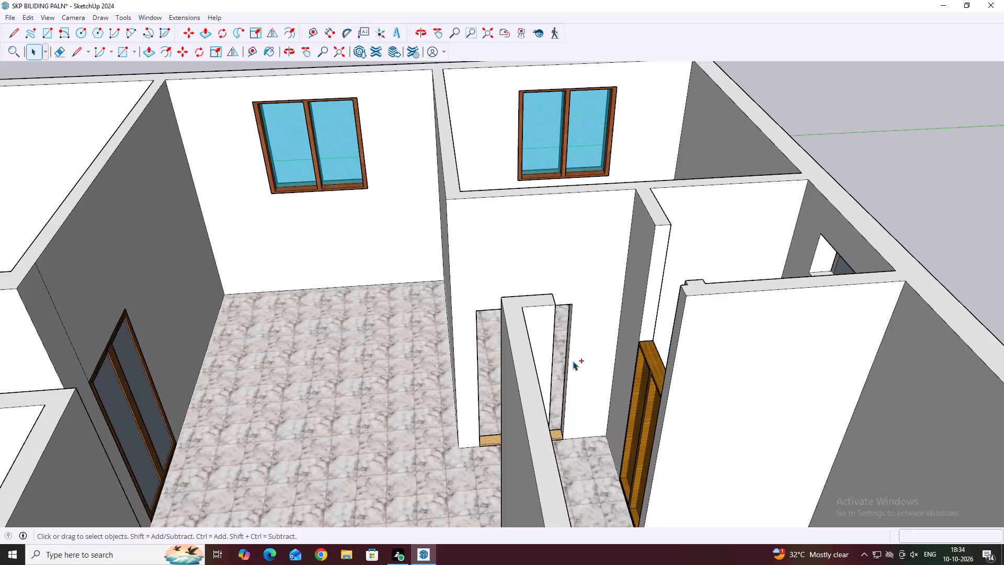
key("ctrl+z")
key("ctrl+z")
key("ctrl+z")
key("ctrl+z")
key("ctrl+z")
key("ctrl+z")
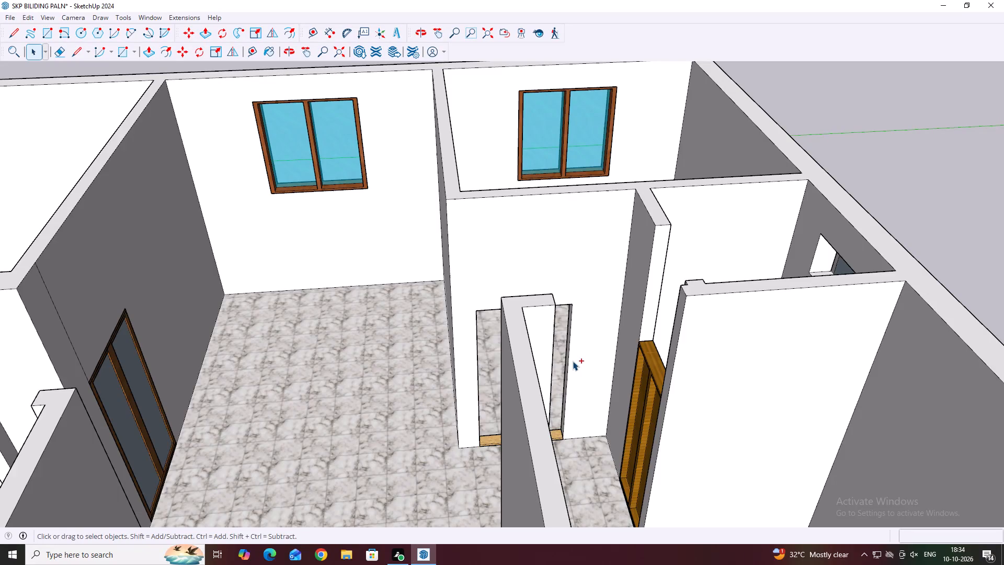
key("ctrl+z")
key("ctrl+z")
Delete the horizontal face covering the open rooms at wall-top level.
scroll(565, 356, "down", 4)
left_click(573, 342)
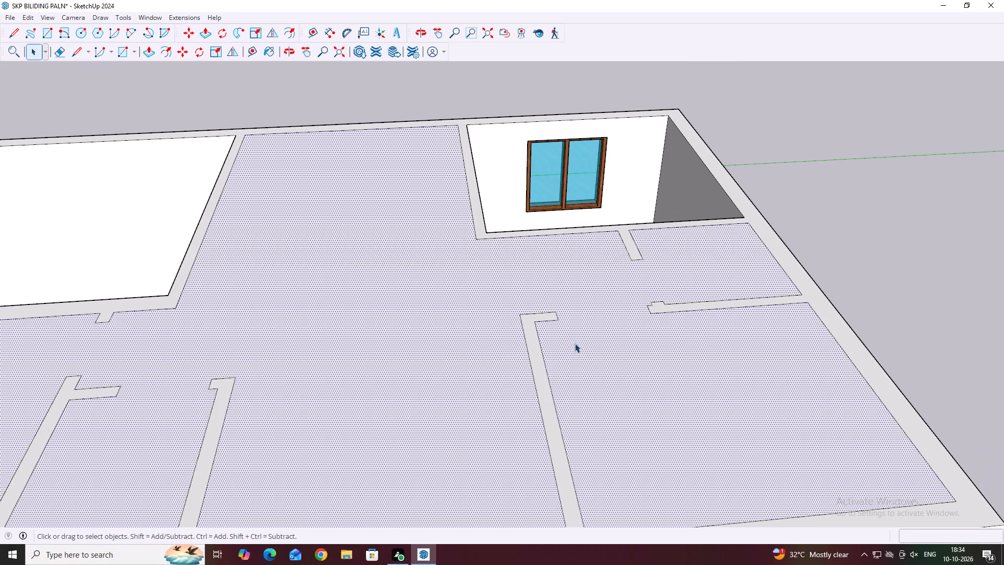
key("Delete")
Draw a 3' 11" by 5" rectangle on the wall end above the slatted door next to the brown panelled double door.
middle_click_drag(558, 355, 685, 395)
middle_click_drag(606, 340, 647, 371)
scroll(645, 276, "up", 2)
middle_click(647, 267)
scroll(647, 267, "up", 1)
middle_click_drag(671, 267, 618, 277)
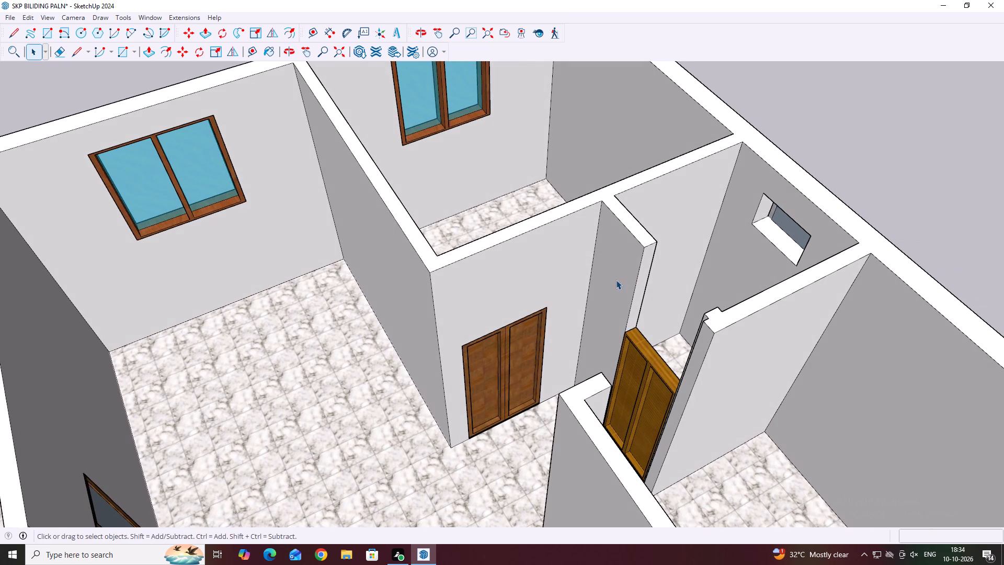
key("r")
scroll(642, 253, "up", 4)
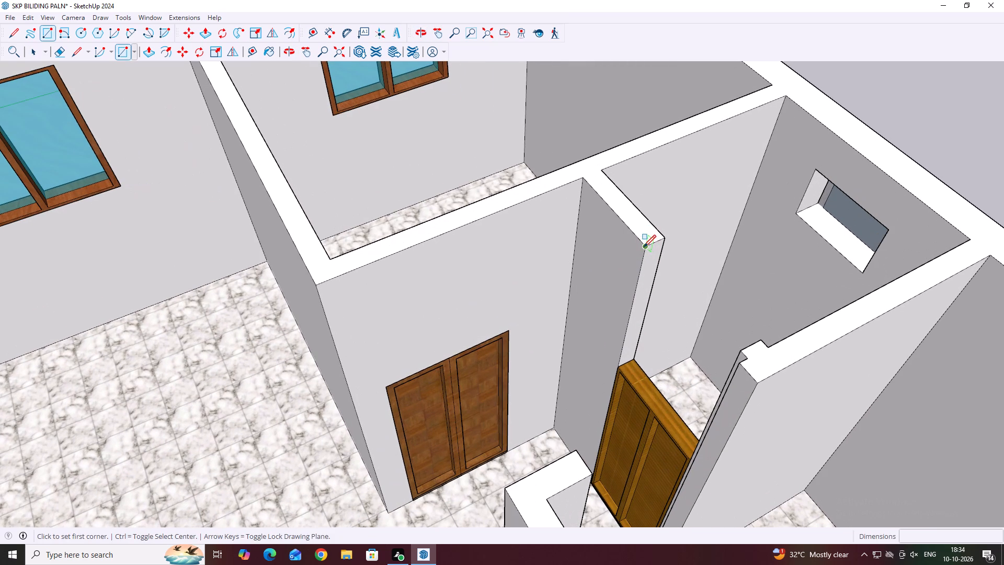
left_click(644, 247)
scroll(648, 354, "up", 5)
left_click(624, 365)
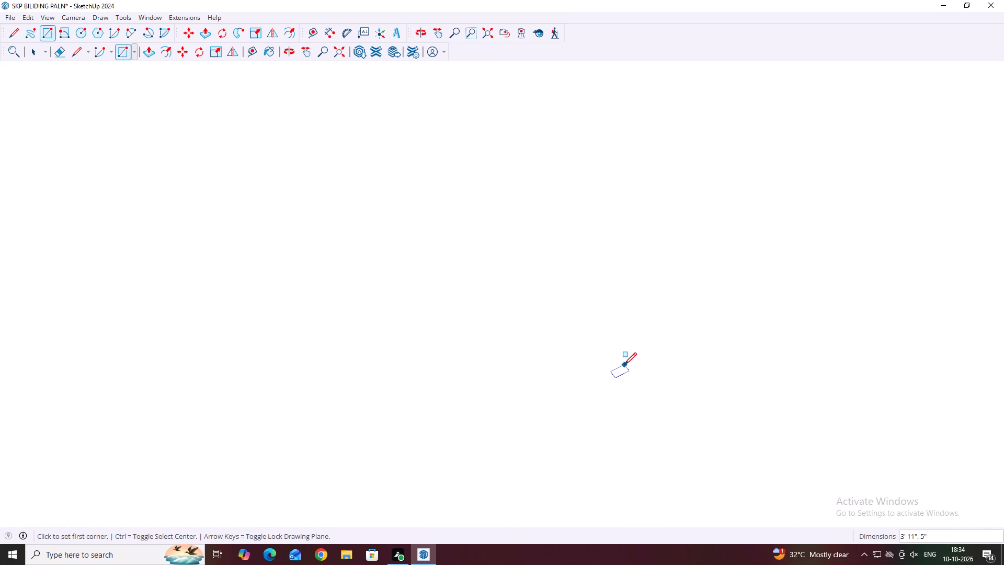
Delete the new horizontal face covering the rooms at wall-top level.
scroll(625, 363, "down", 6)
key("space")
left_click(869, 224)
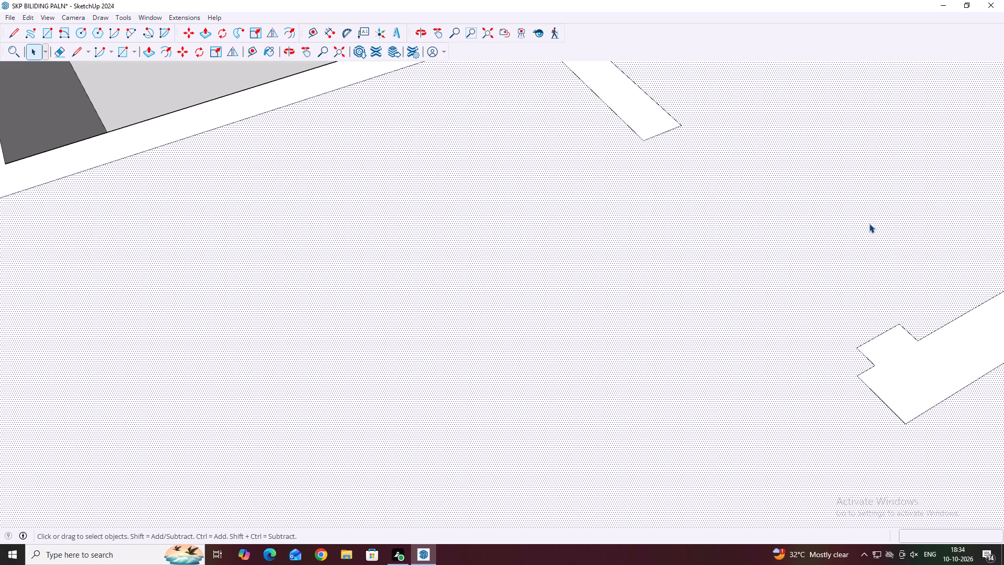
key("Delete")
Push/Pull the wall-end face above the slatted door 2' 6" across the opening to the opposite wall.
left_click(646, 242)
key("p")
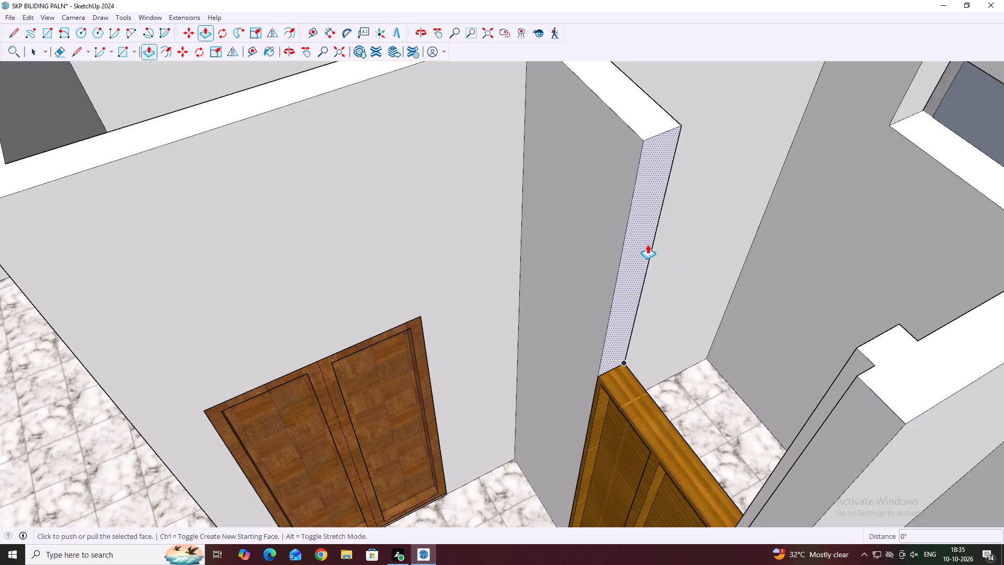
left_click(639, 233)
left_click(826, 431)
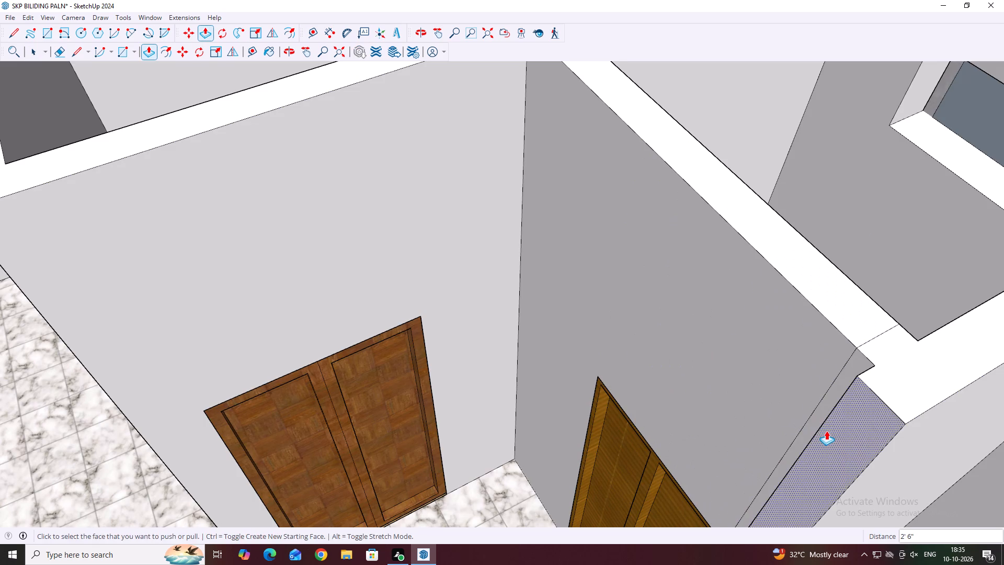
Delete the vertical and top seam edges where the new wall section above the slatted door meets the existing wall.
key("space")
left_click(814, 406)
left_click(818, 411)
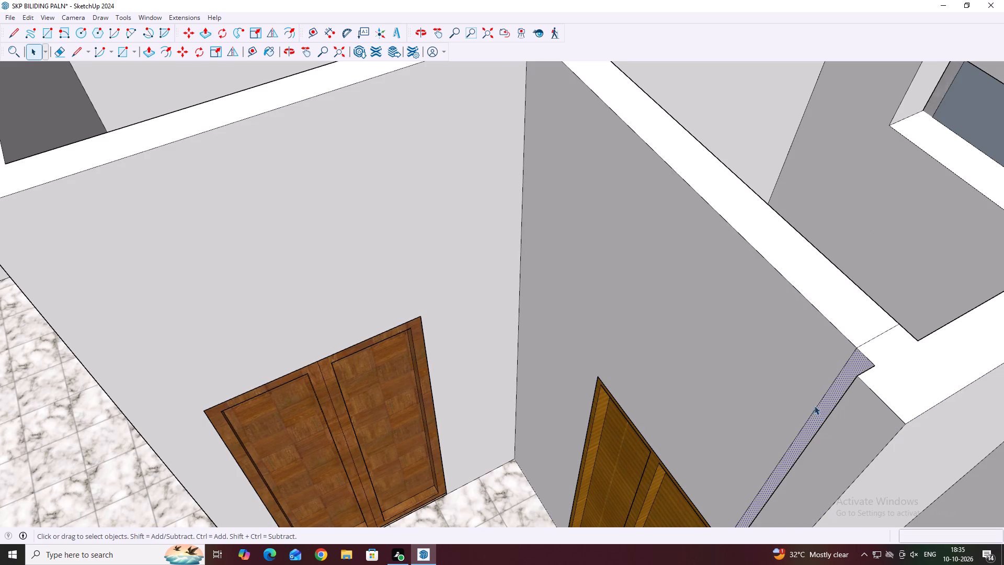
left_click(812, 403)
left_click(817, 411)
left_click(815, 409)
key("Delete")
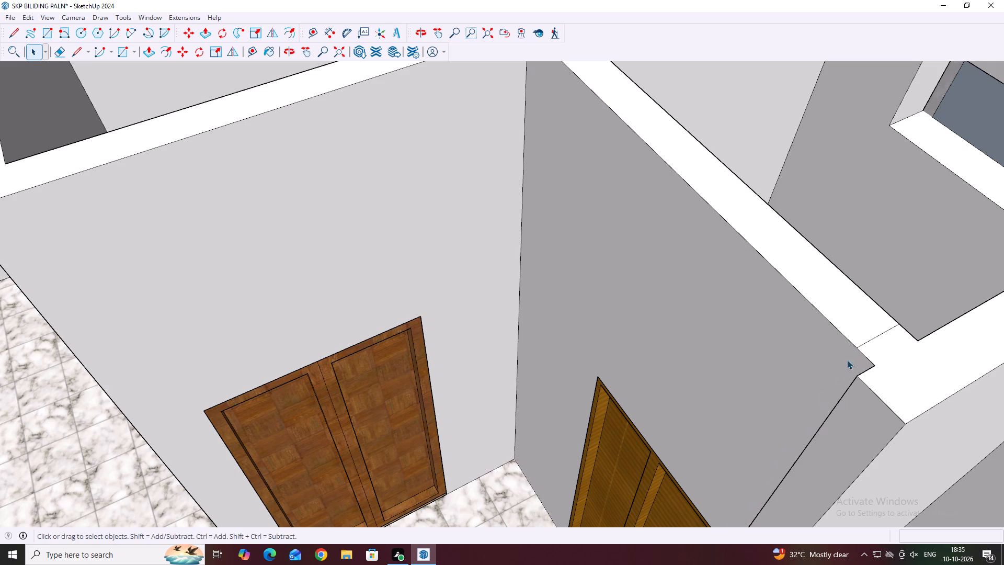
left_click(867, 343)
key("Delete")
left_click(847, 381)
scroll(847, 381, "down", 5)
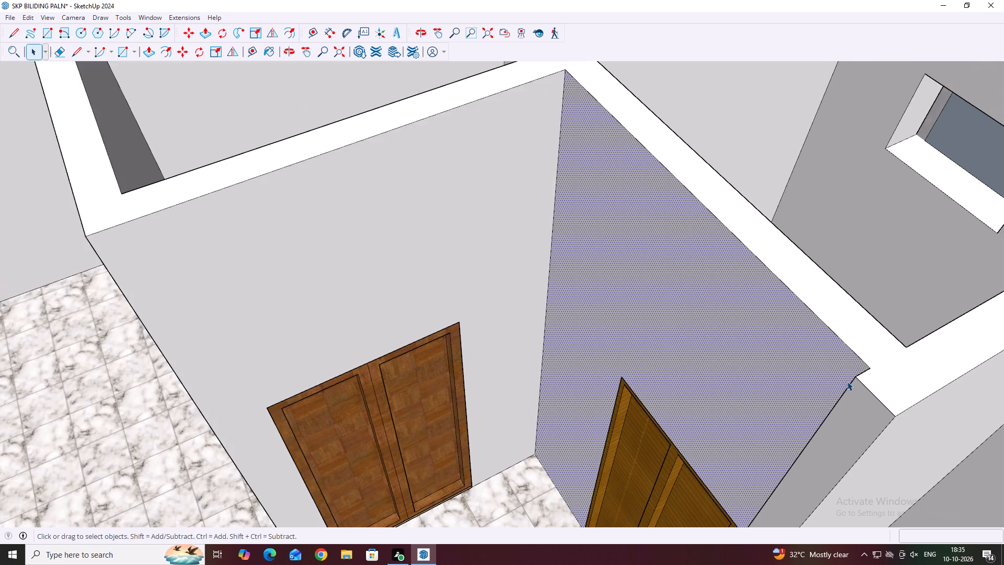
scroll(847, 381, "down", 8)
left_click(888, 449)
scroll(699, 361, "down", 6)
key("Escape")
scroll(603, 277, "down", 1)
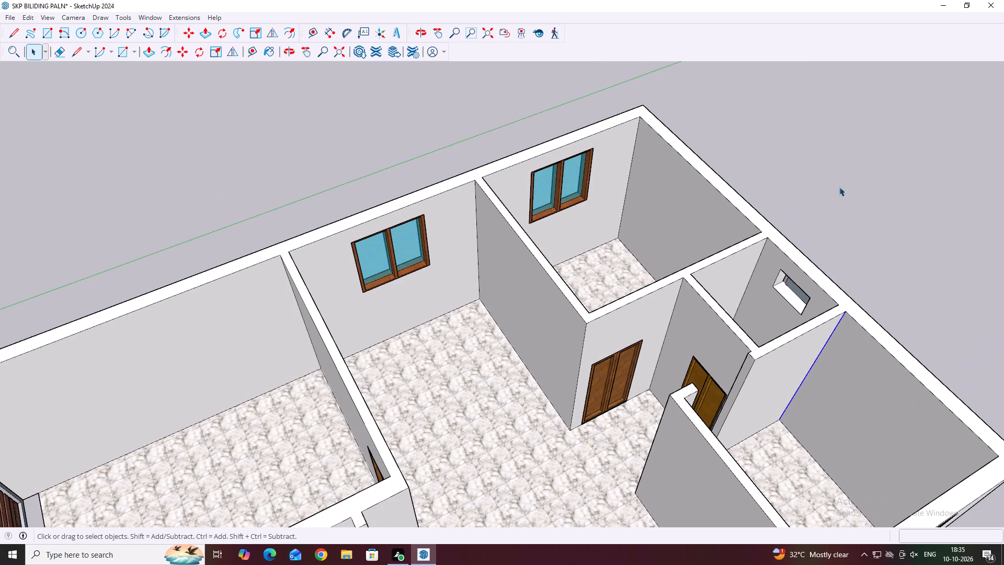
left_click(864, 176)
Examine the rooms and doors around the house, checking the wall openings above the slatted doors.
middle_click_drag(486, 405, 586, 218)
middle_click_drag(439, 297, 648, 380)
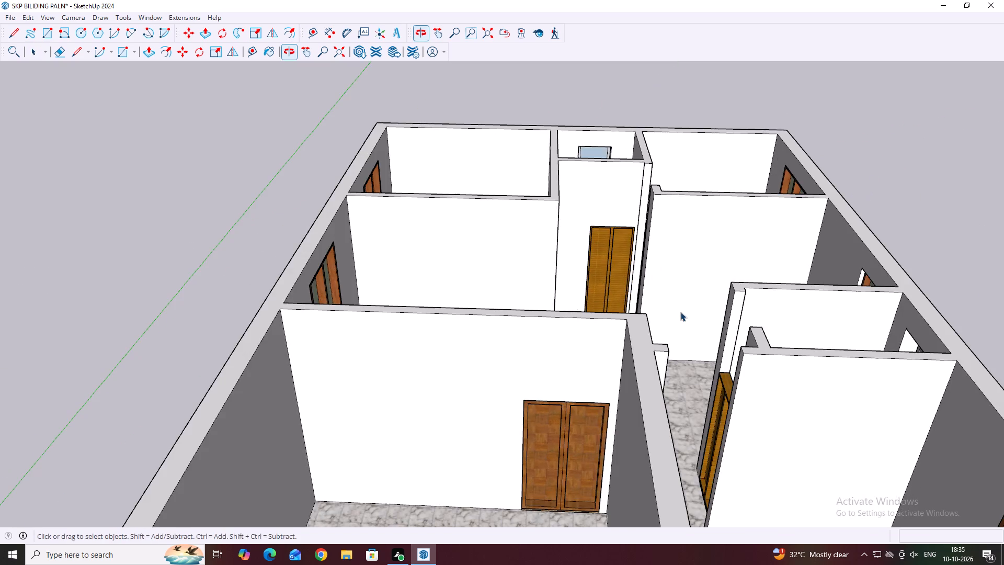
middle_click_drag(690, 324, 772, 418)
middle_click_drag(484, 402, 654, 366)
middle_click_drag(499, 262, 212, 311)
middle_click_drag(541, 261, 413, 263)
middle_click_drag(479, 284, 663, 351)
middle_click_drag(431, 236, 526, 245)
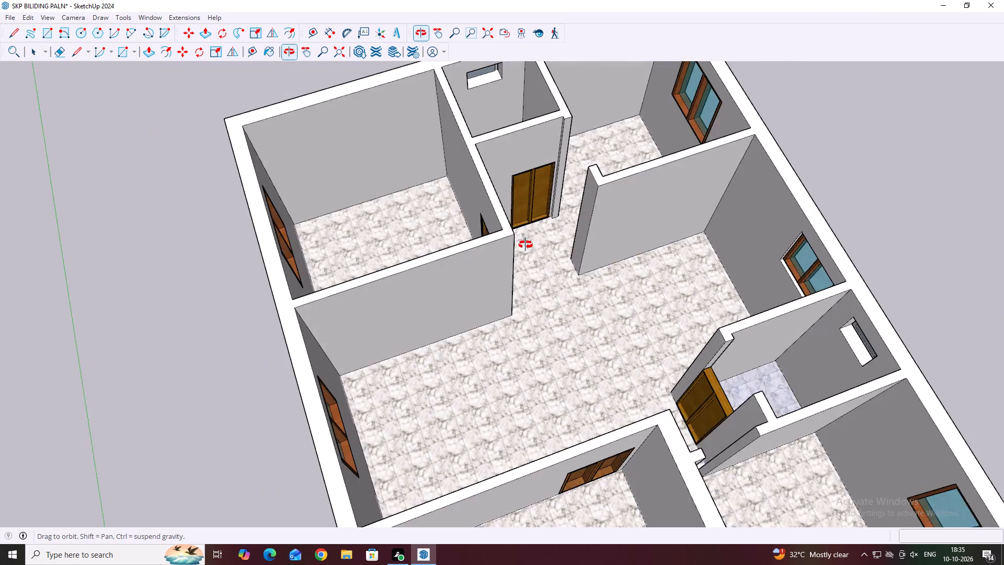
middle_click_drag(526, 245, 330, 295)
middle_click_drag(667, 281, 440, 260)
middle_click_drag(644, 322, 602, 307)
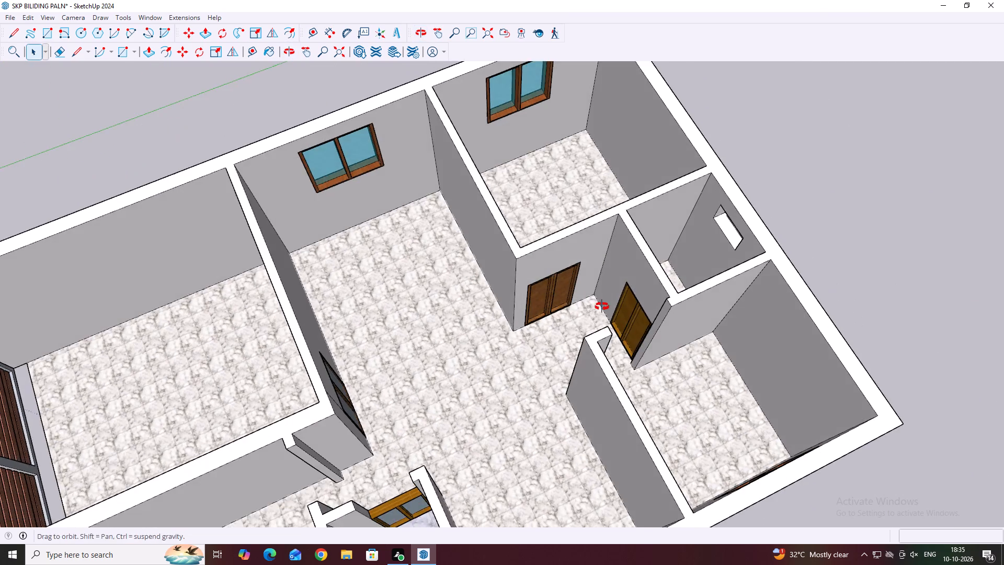
Copy the brown panelled double door with its bottom edge about 14' 3" away, onto the open ground outside the house.
middle_click_drag(602, 307, 518, 277)
middle_click_drag(608, 348, 482, 275)
scroll(547, 378, "up", 11)
middle_click_drag(553, 361, 552, 357)
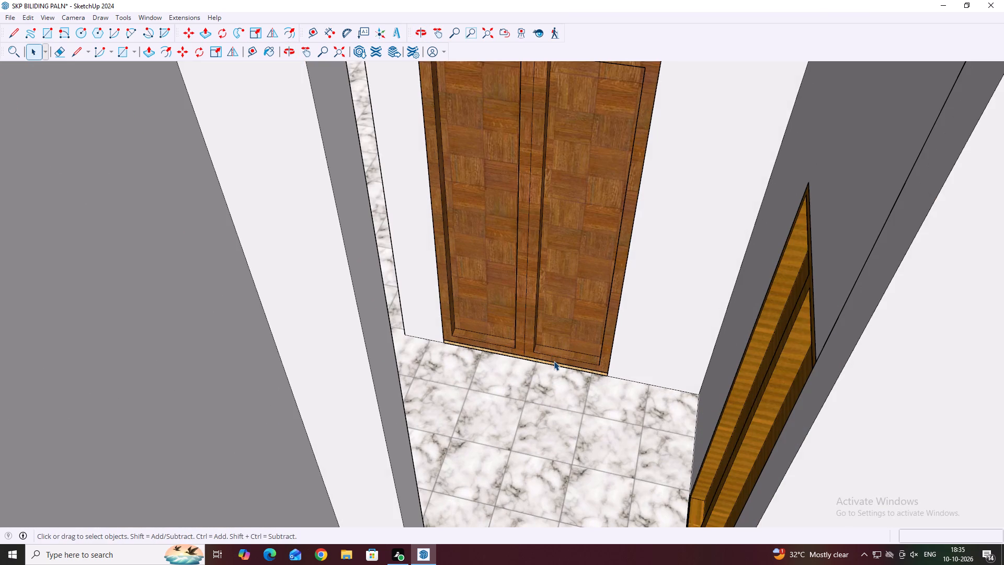
left_click(554, 362)
scroll(554, 362, "up", 3)
left_click(557, 352)
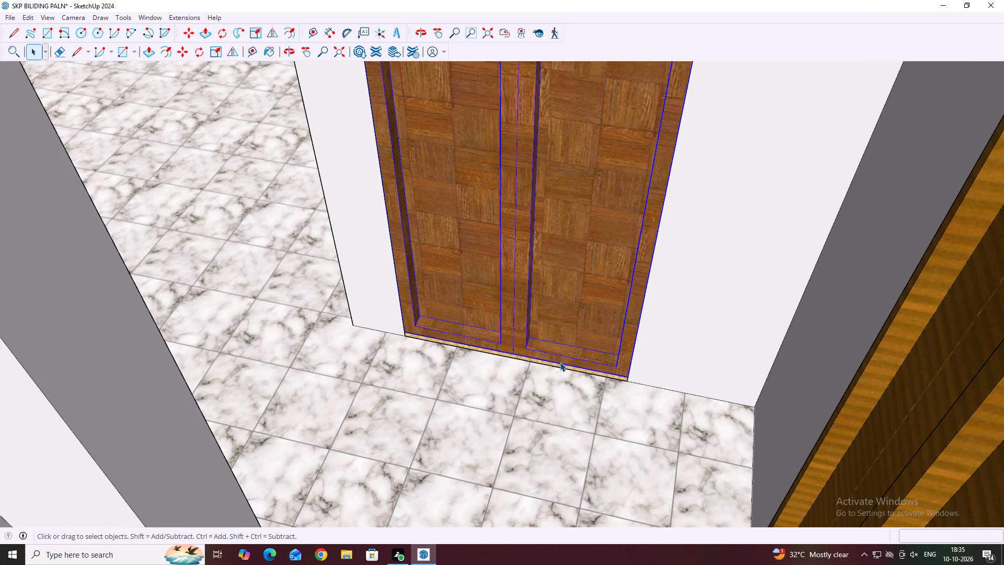
left_click(559, 367, "shift")
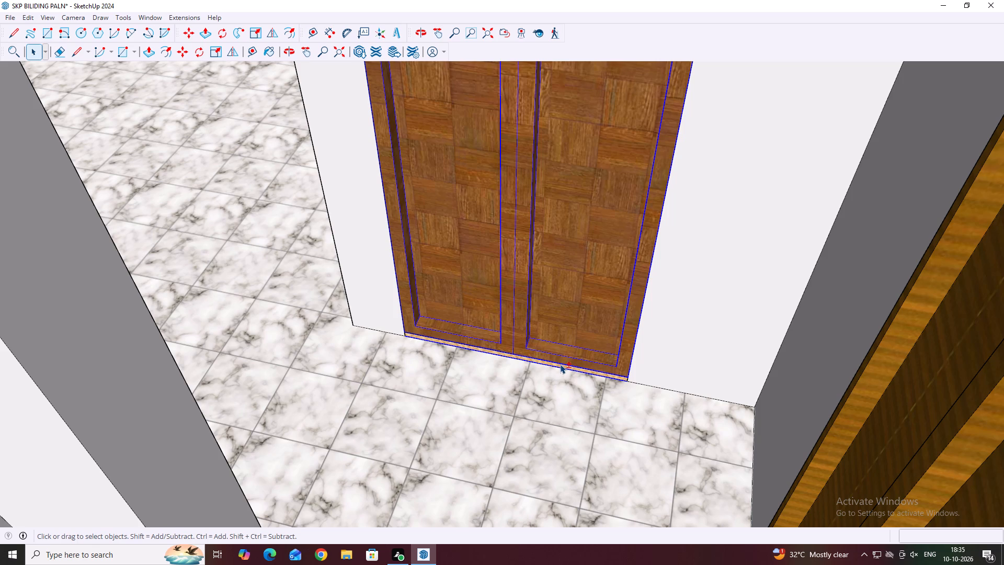
scroll(564, 364, "down", 5)
key("m")
left_click(560, 349)
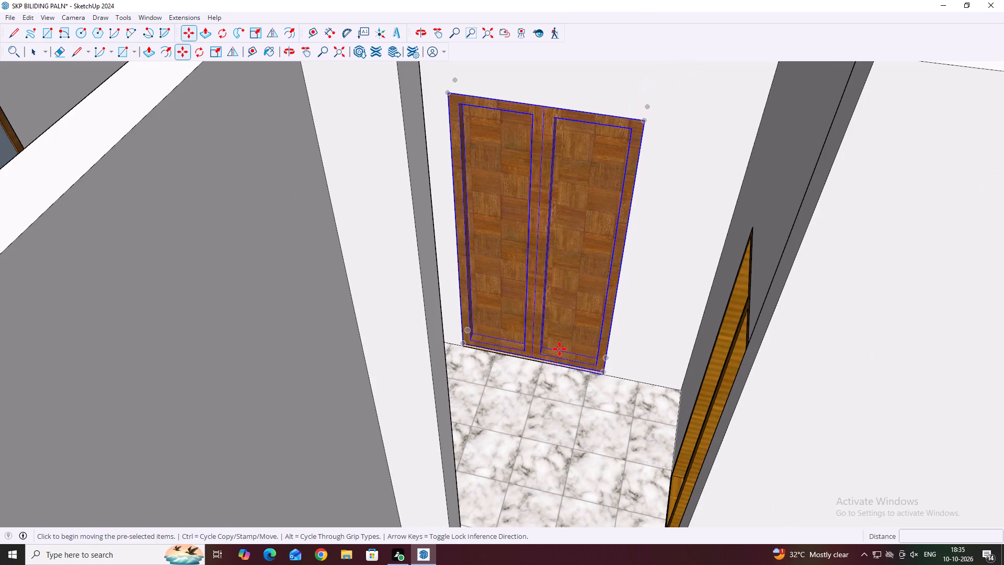
scroll(566, 297, "down", 6)
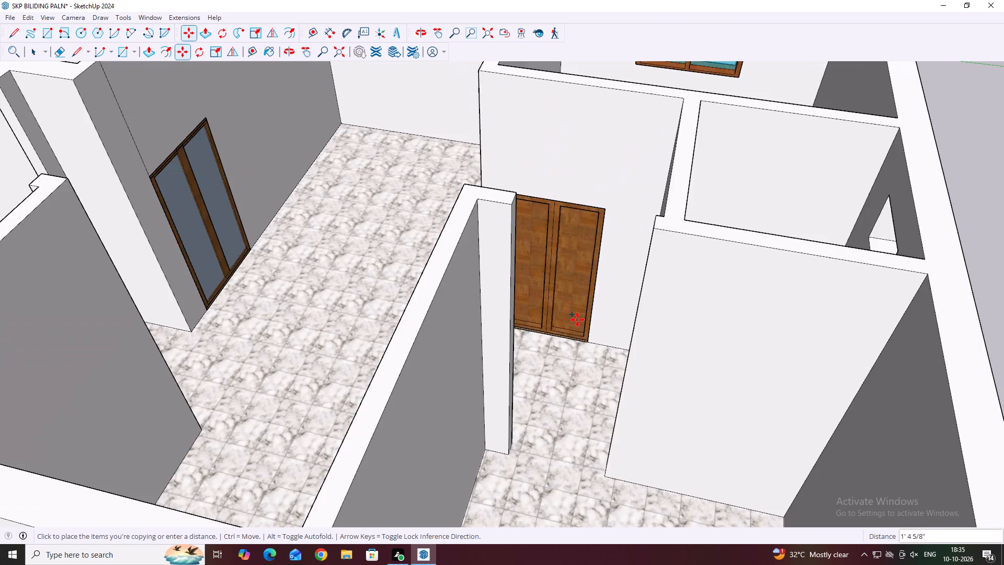
scroll(584, 337, "down", 6)
scroll(835, 380, "up", 2)
left_click(835, 388)
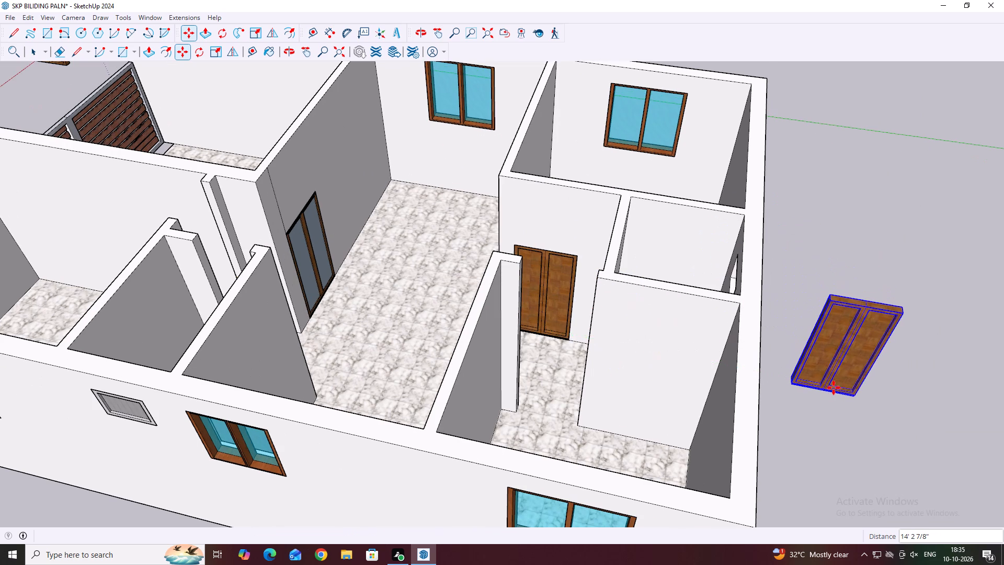
Delete the stray line beneath the copied double door outside the house.
scroll(828, 401, "up", 4)
key("space")
scroll(818, 393, "up", 8)
middle_click_drag(811, 352, 739, 285)
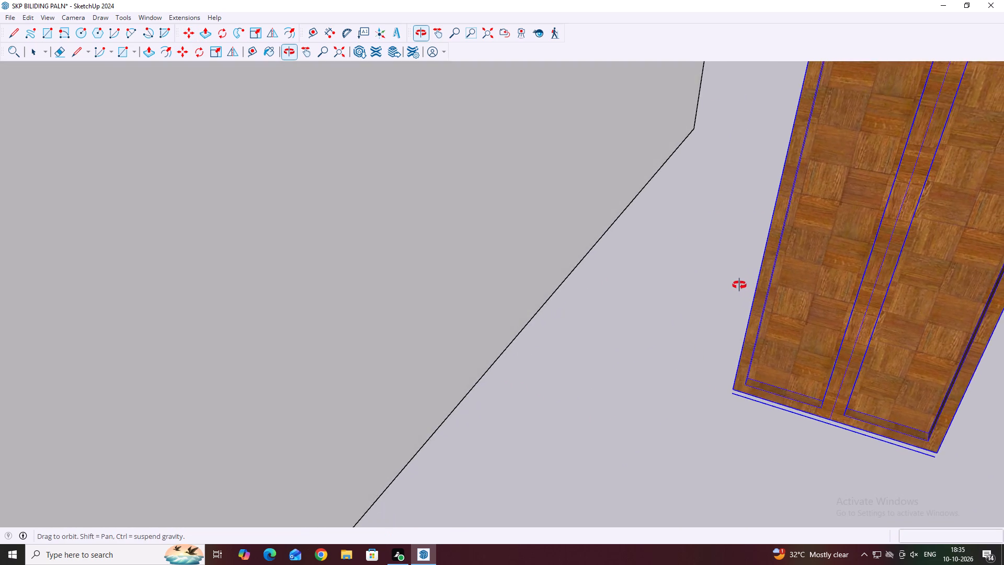
middle_click_drag(739, 285, 744, 226)
left_click(799, 363)
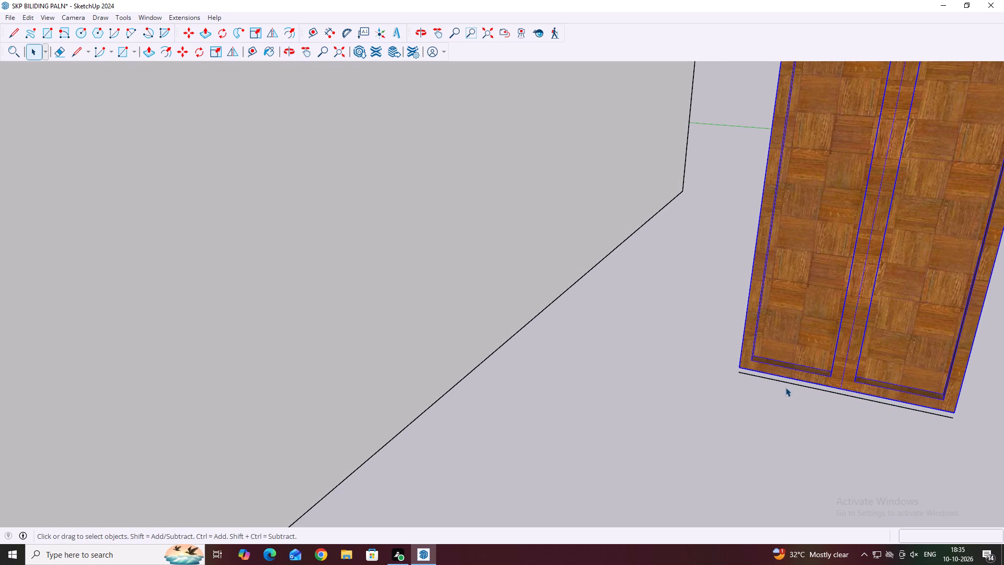
left_click(785, 383)
left_click(785, 383)
key("Delete")
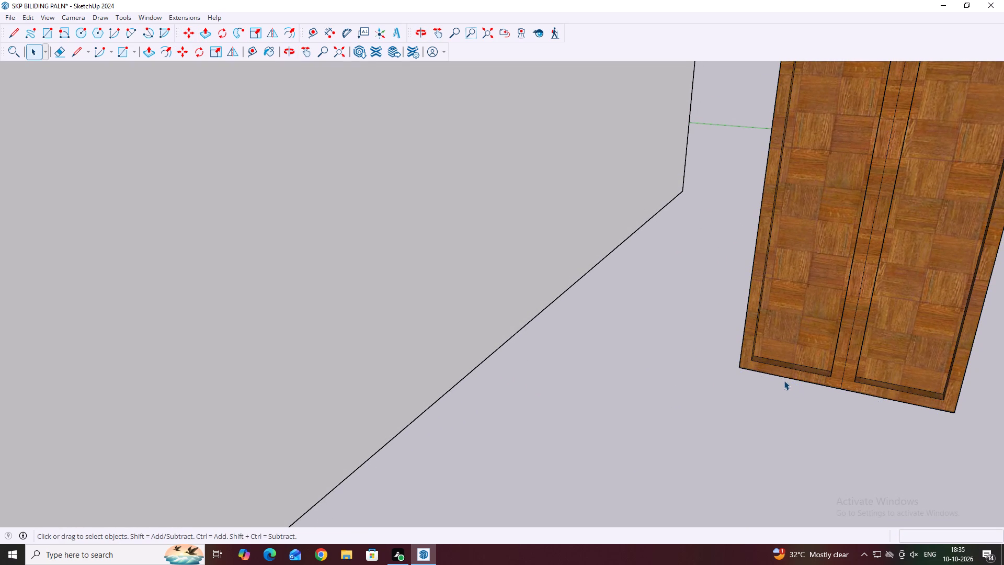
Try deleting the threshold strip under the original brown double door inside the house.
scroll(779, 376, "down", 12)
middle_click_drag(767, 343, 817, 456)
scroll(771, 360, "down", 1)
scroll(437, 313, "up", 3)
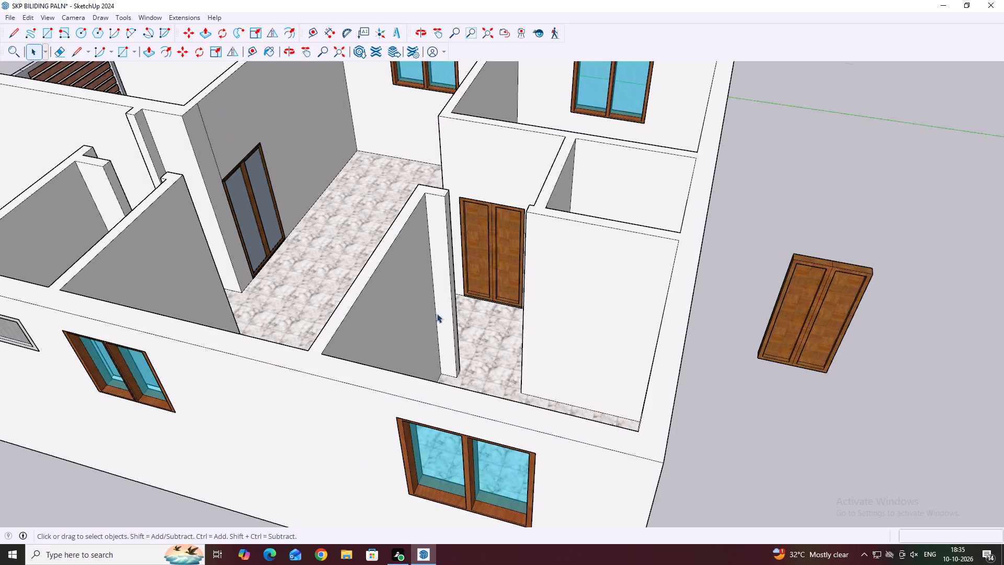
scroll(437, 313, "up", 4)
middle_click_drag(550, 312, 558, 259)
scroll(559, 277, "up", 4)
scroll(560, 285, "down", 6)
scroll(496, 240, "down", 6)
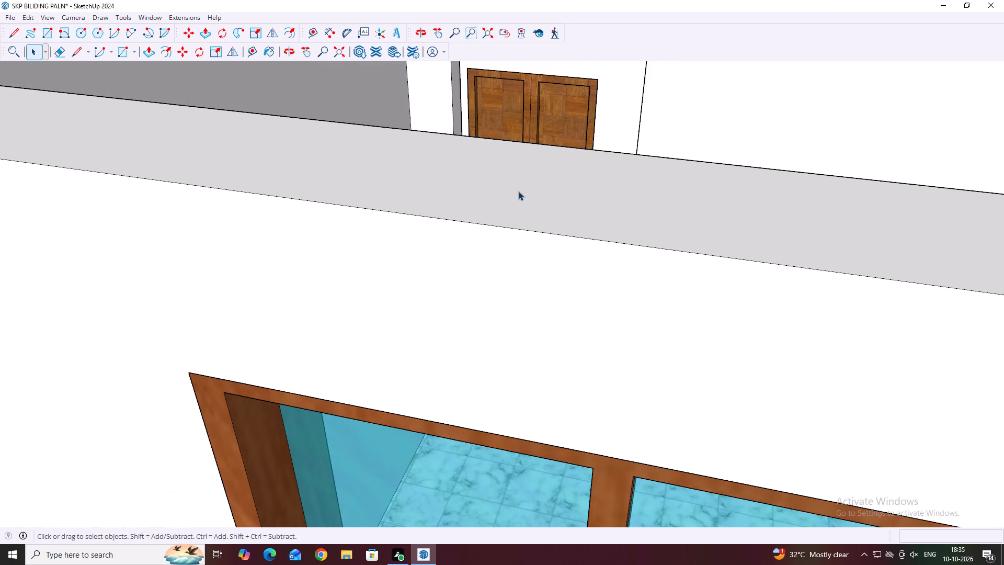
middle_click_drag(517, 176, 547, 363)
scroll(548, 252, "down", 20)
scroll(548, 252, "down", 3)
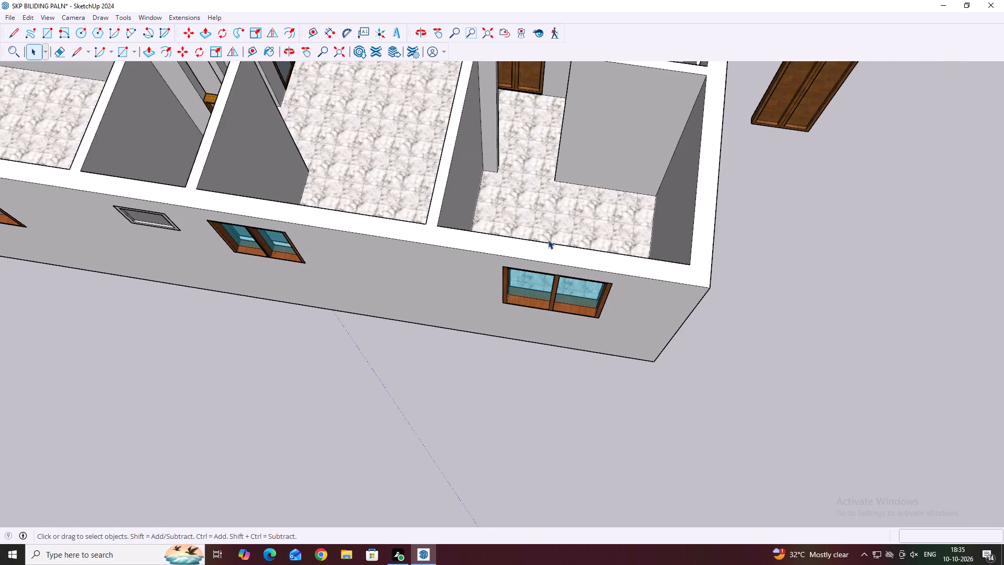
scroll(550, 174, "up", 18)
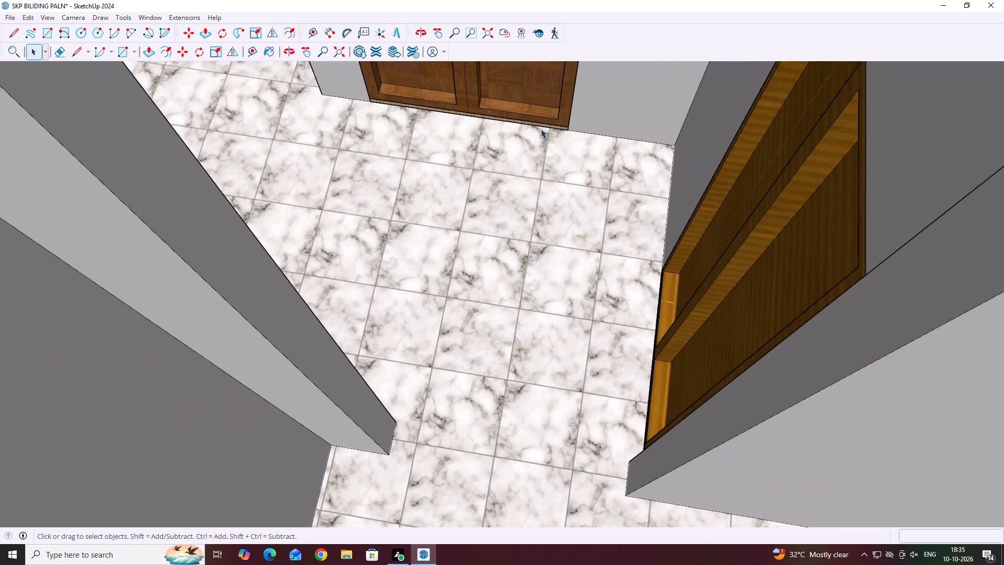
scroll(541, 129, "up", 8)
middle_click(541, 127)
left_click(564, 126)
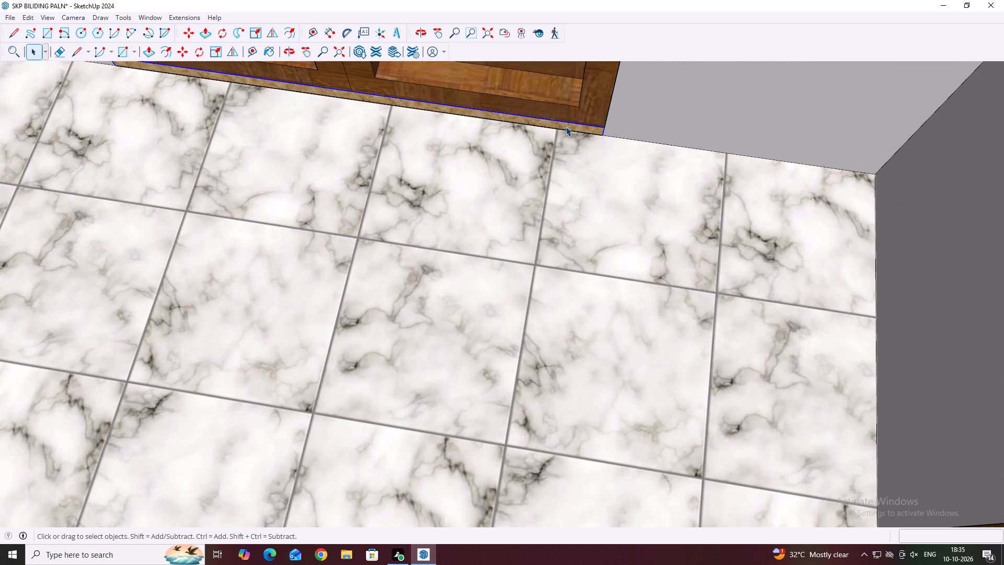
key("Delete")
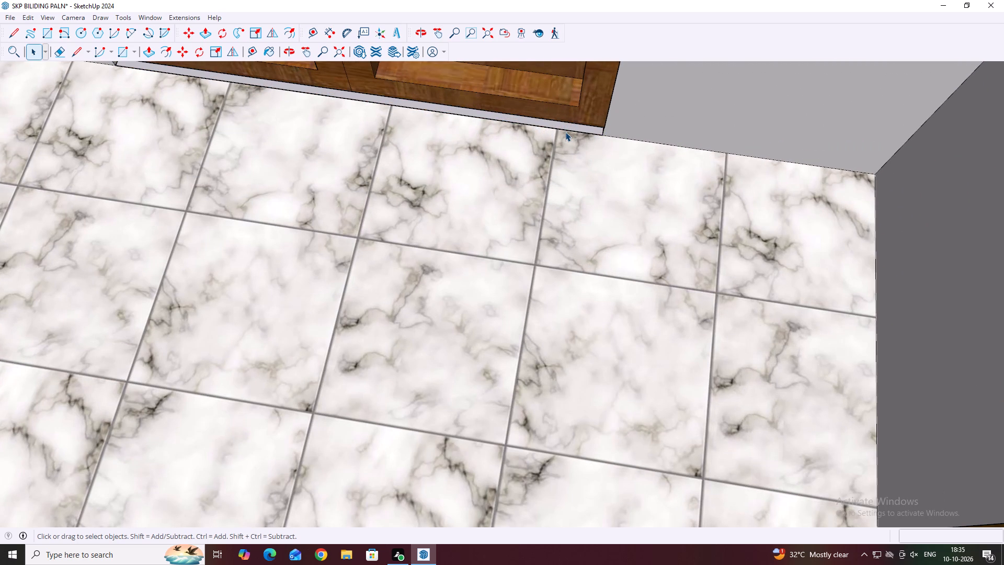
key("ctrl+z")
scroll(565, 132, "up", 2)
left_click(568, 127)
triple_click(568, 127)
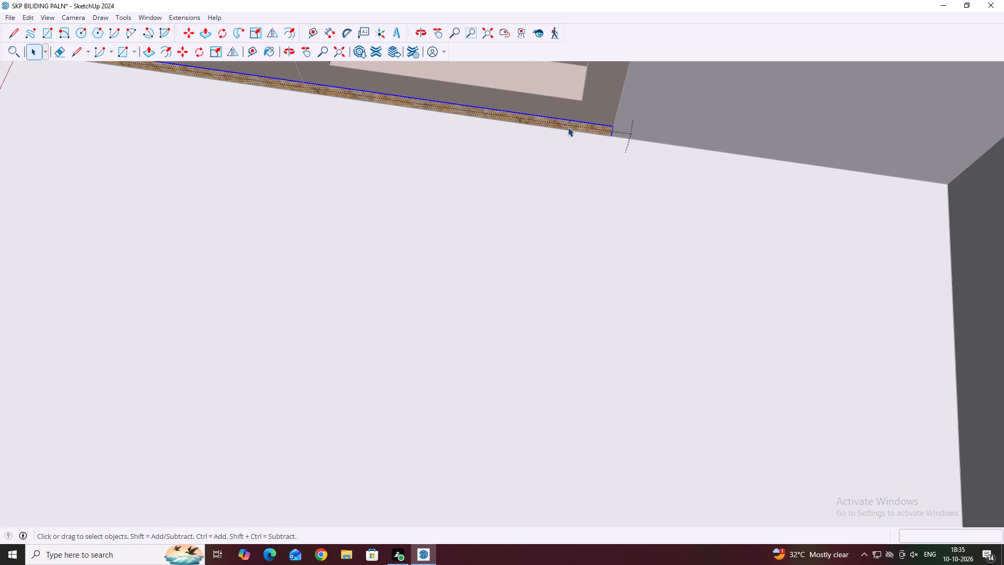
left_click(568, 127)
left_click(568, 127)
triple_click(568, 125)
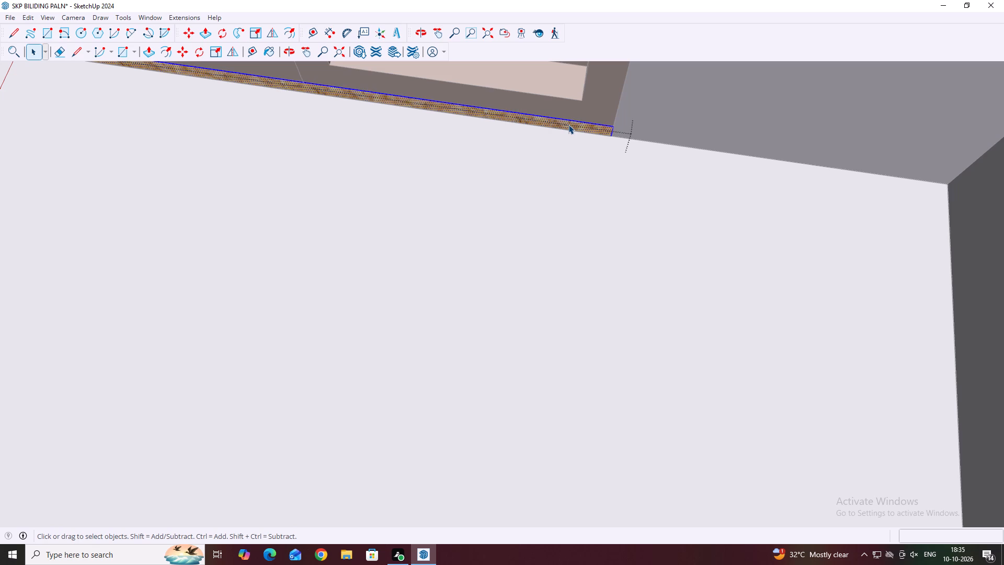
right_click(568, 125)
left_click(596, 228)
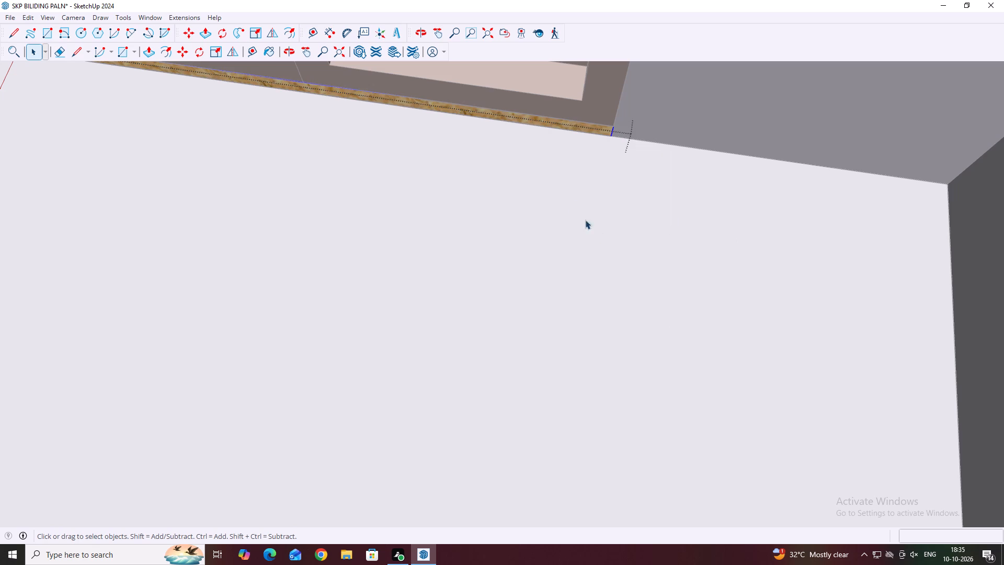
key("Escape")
Copy the threshold strip under the original double door about 16' 4" away, beside the door copy outside the house.
left_click(567, 125)
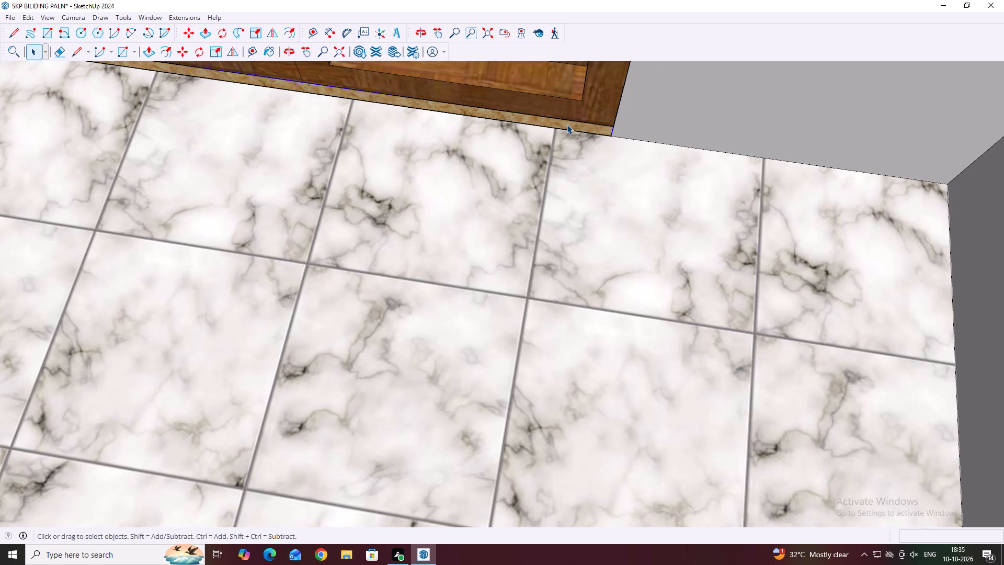
scroll(575, 146, "down", 10)
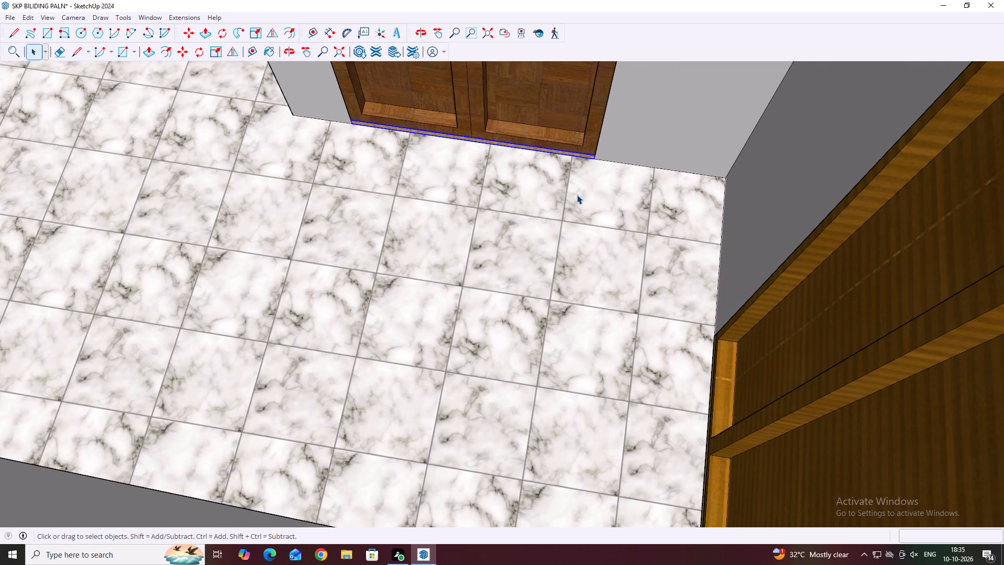
key("m")
left_click(548, 160)
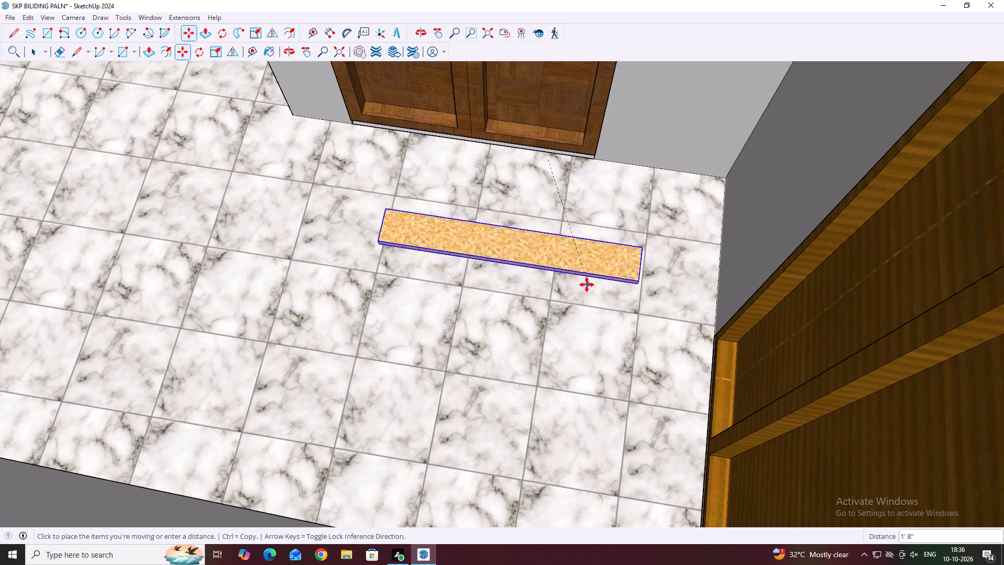
scroll(559, 282, "down", 13)
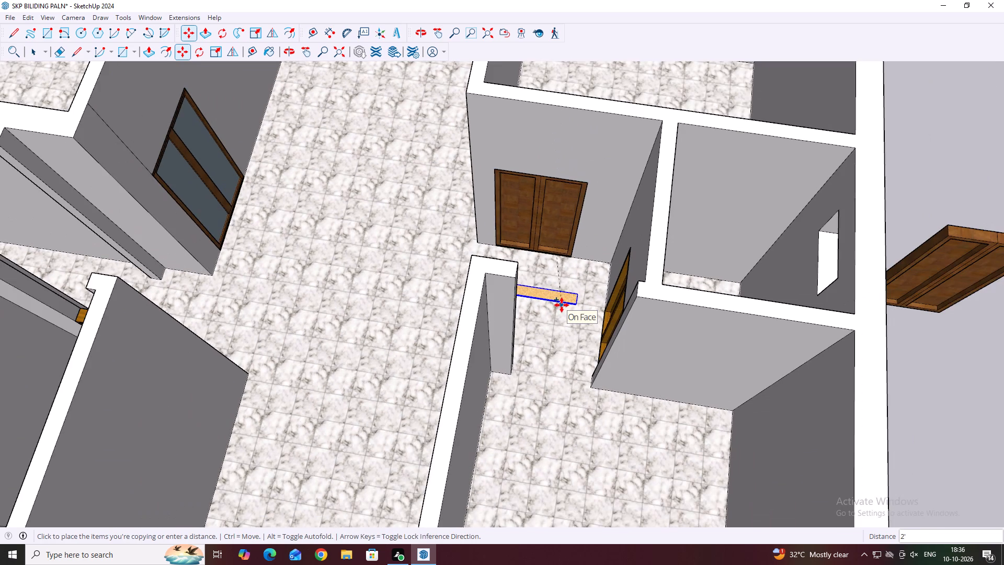
scroll(577, 321, "down", 3)
left_click(892, 340)
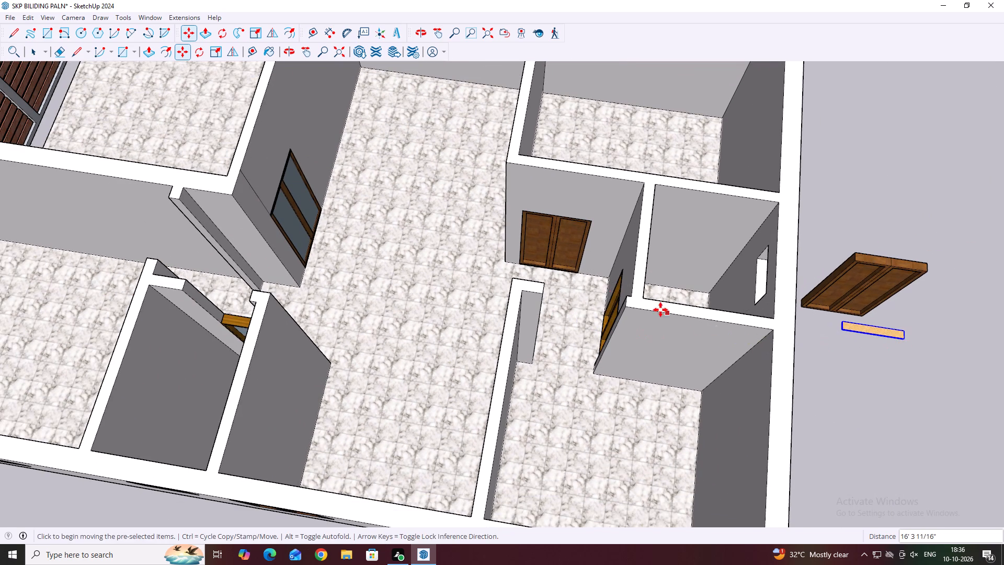
key("space")
Move the copied threshold strip about 2' 3" by its corner to align with the bottom corner of the copied double door.
scroll(583, 292, "up", 5)
middle_click_drag(561, 276, 577, 196)
middle_click_drag(555, 302, 547, 218)
scroll(494, 276, "down", 5)
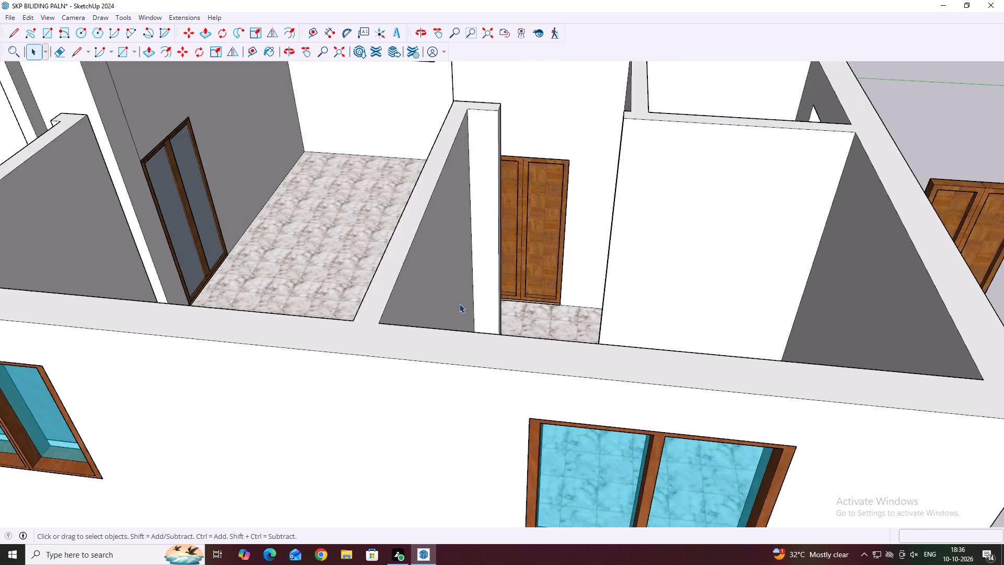
scroll(359, 298, "down", 6)
left_click(698, 329)
scroll(648, 332, "up", 9)
middle_click_drag(635, 320, 638, 314)
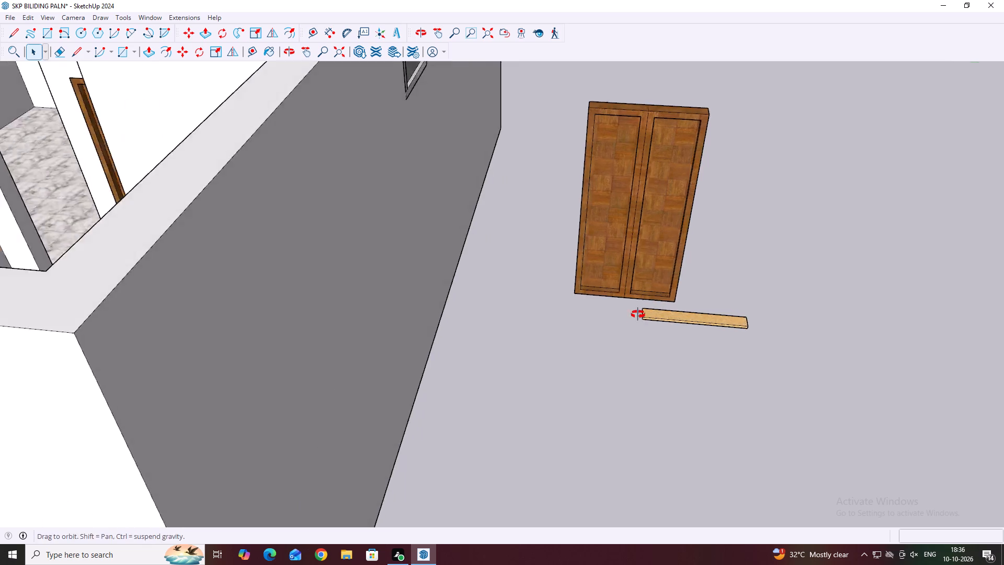
middle_click_drag(638, 314, 661, 274)
scroll(647, 315, "up", 9)
middle_click_drag(638, 324, 638, 315)
key("m")
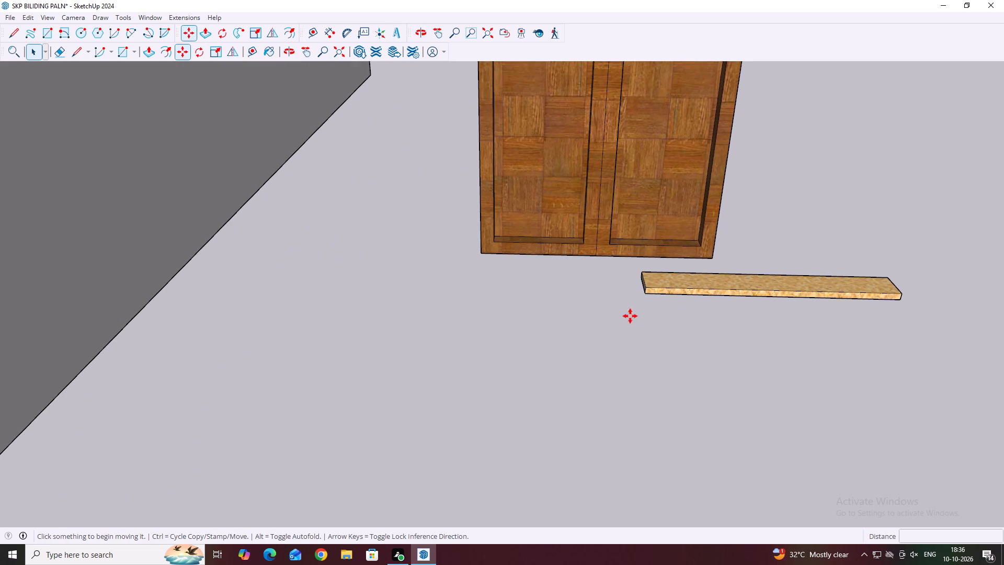
scroll(648, 304, "up", 3)
left_click(645, 281)
scroll(446, 246, "up", 2)
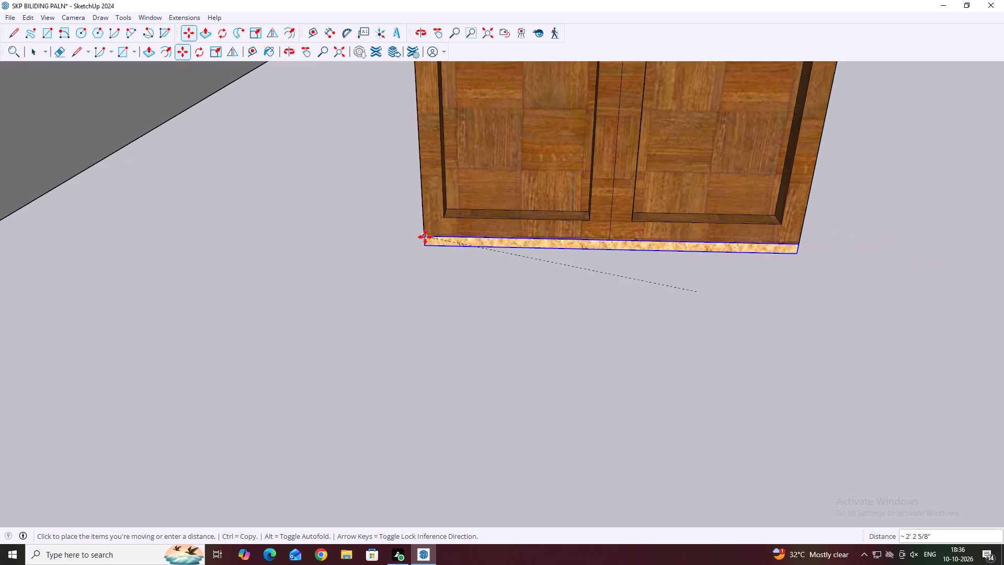
left_click(425, 237)
key("space")
Select the copied brown double door together with its threshold strip outside the house.
scroll(554, 271, "down", 12)
scroll(696, 209, "down", 3)
middle_click_drag(699, 214, 701, 227)
scroll(701, 234, "down", 20)
scroll(701, 234, "down", 1)
middle_click_drag(665, 262, 552, 332)
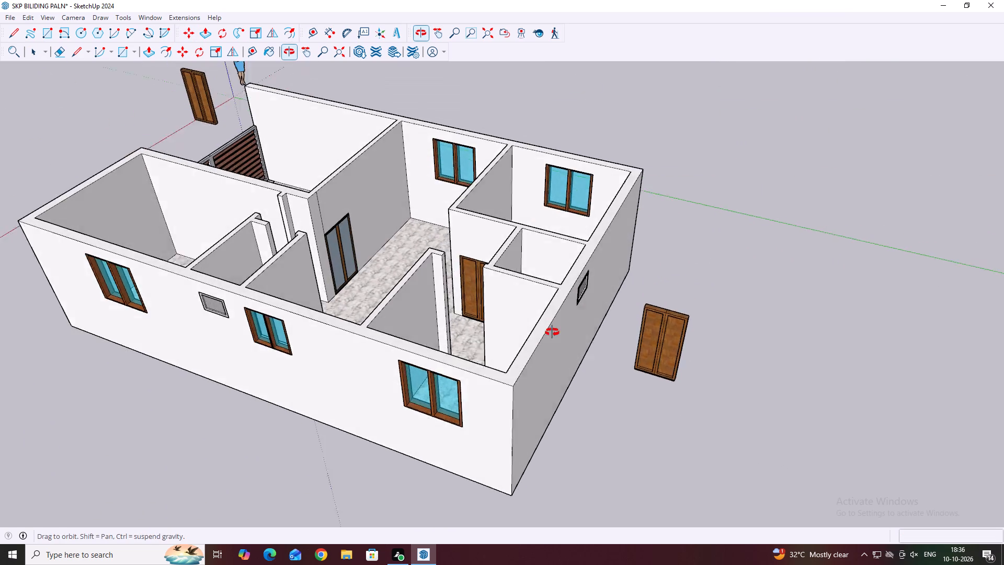
middle_click_drag(552, 332, 551, 395)
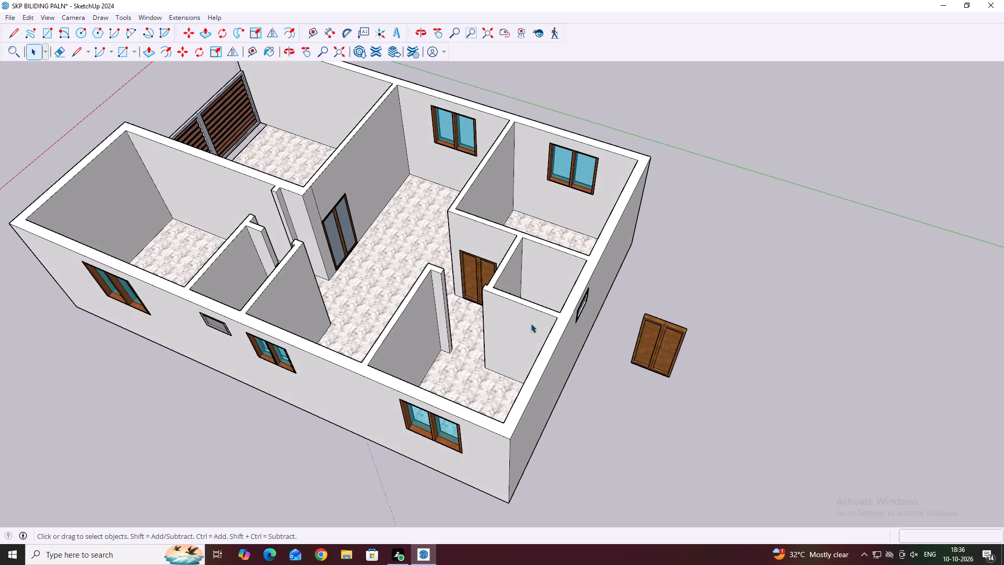
middle_click_drag(531, 324, 523, 361)
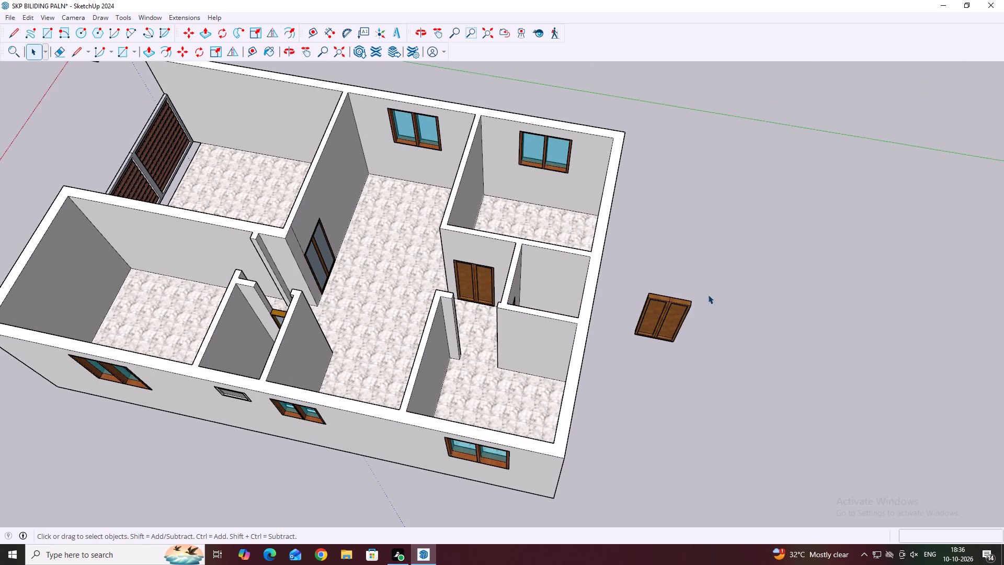
middle_click_drag(689, 312, 647, 270)
left_click_drag(712, 304, 625, 405)
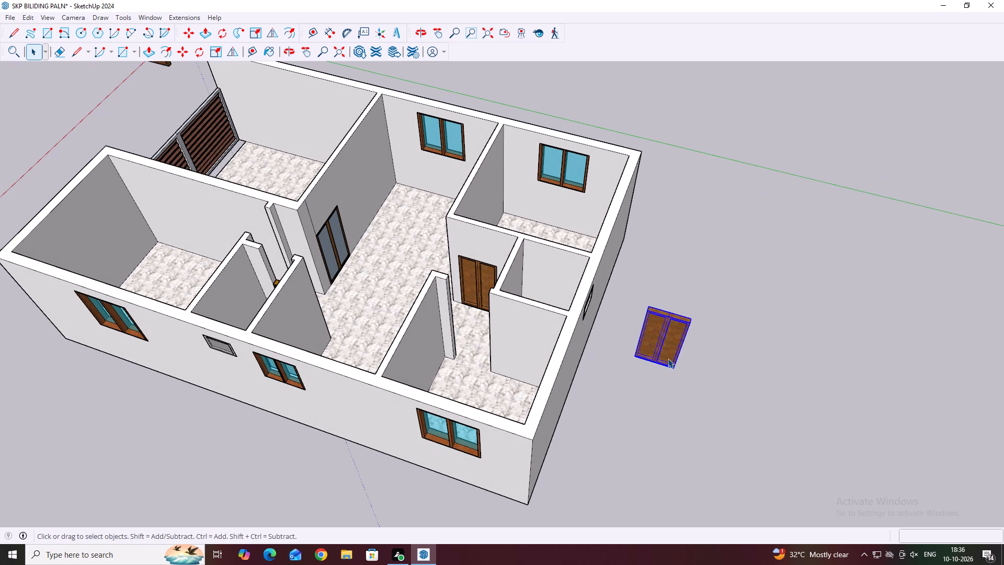
middle_click_drag(674, 351, 635, 351)
middle_click_drag(678, 379, 622, 383)
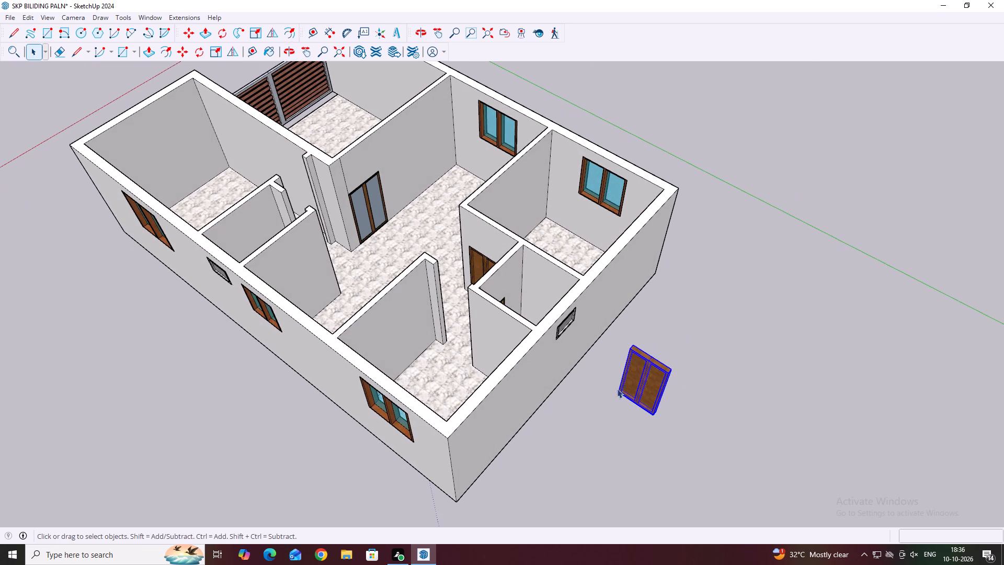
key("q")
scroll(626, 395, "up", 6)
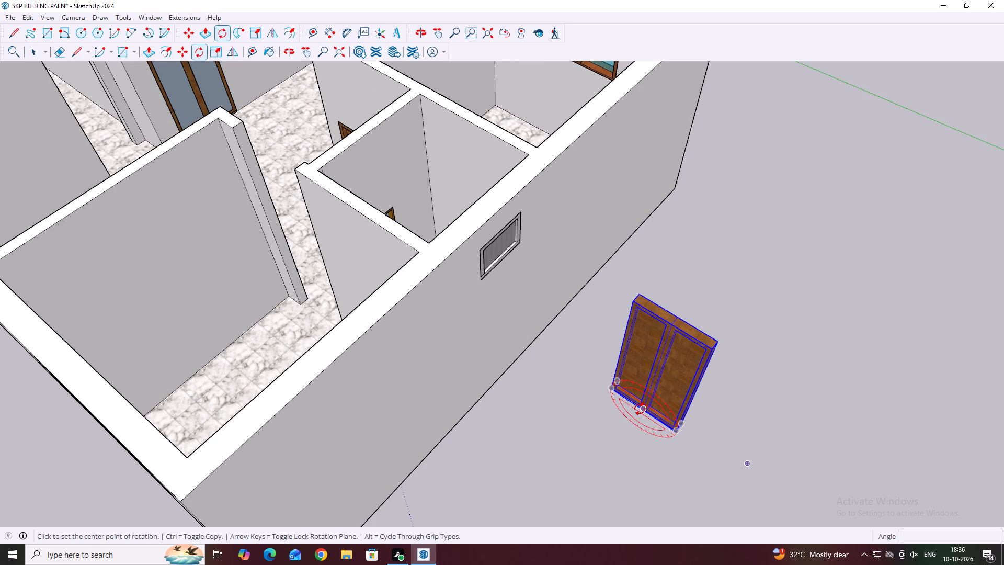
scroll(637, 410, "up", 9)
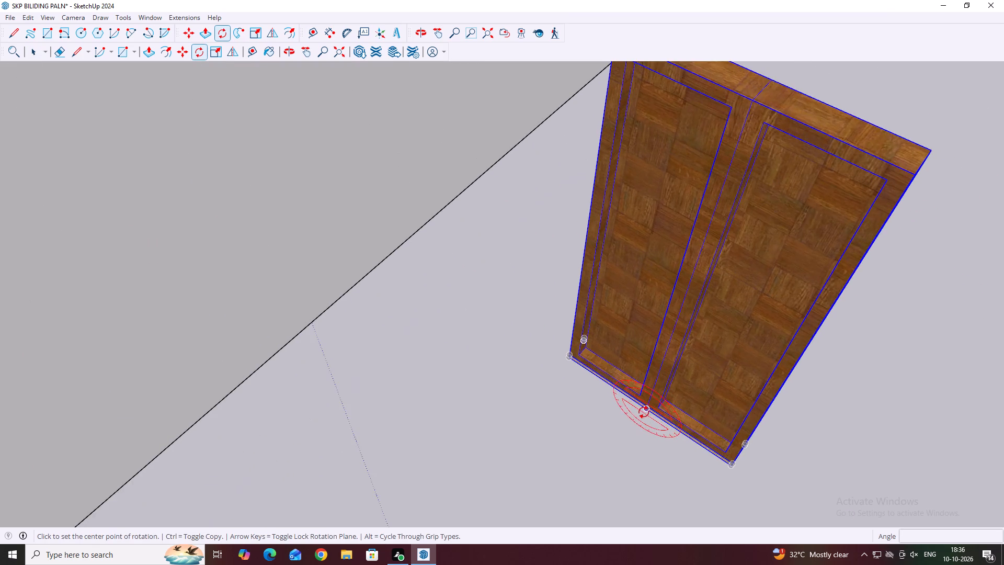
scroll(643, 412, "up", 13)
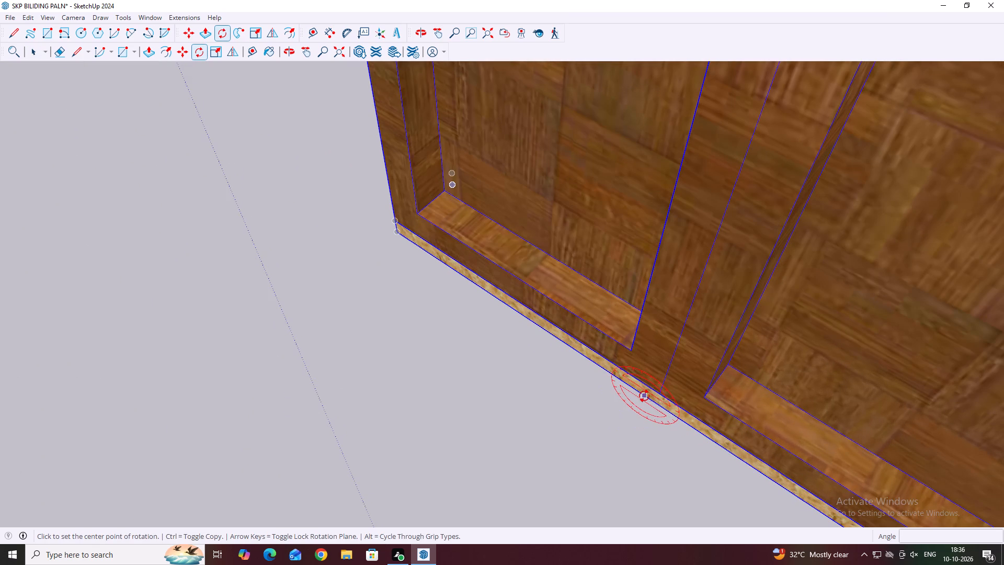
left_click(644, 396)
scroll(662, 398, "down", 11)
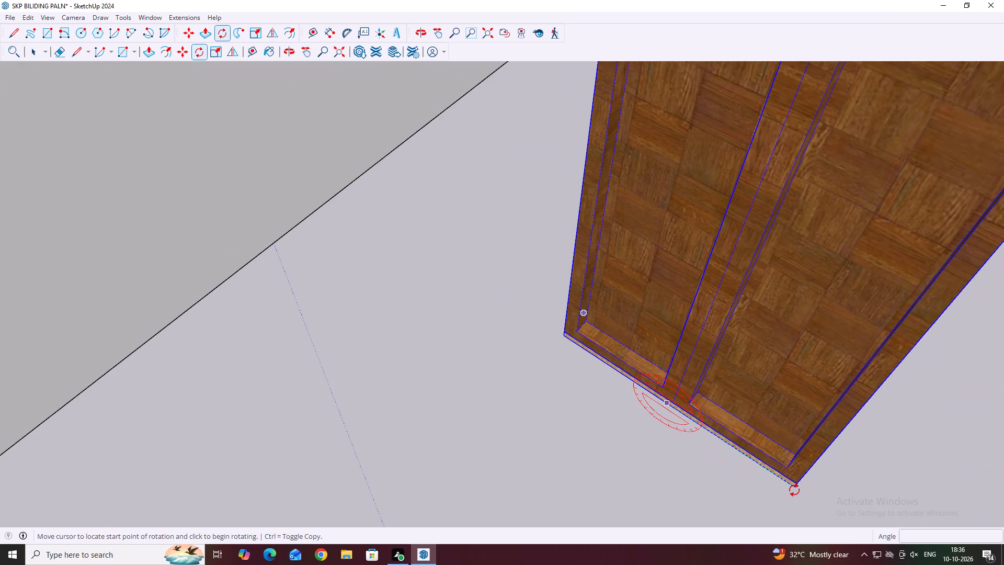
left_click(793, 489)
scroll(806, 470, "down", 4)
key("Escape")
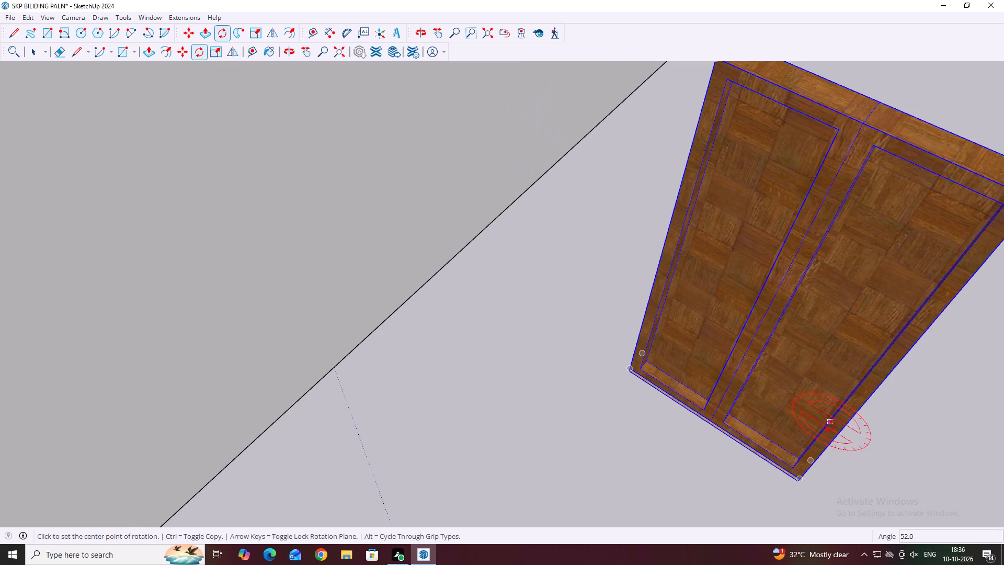
Rotate the copied double door and threshold 180 degrees about the vertical axis, around the midpoint of the threshold's bottom edge.
scroll(694, 438, "up", 3)
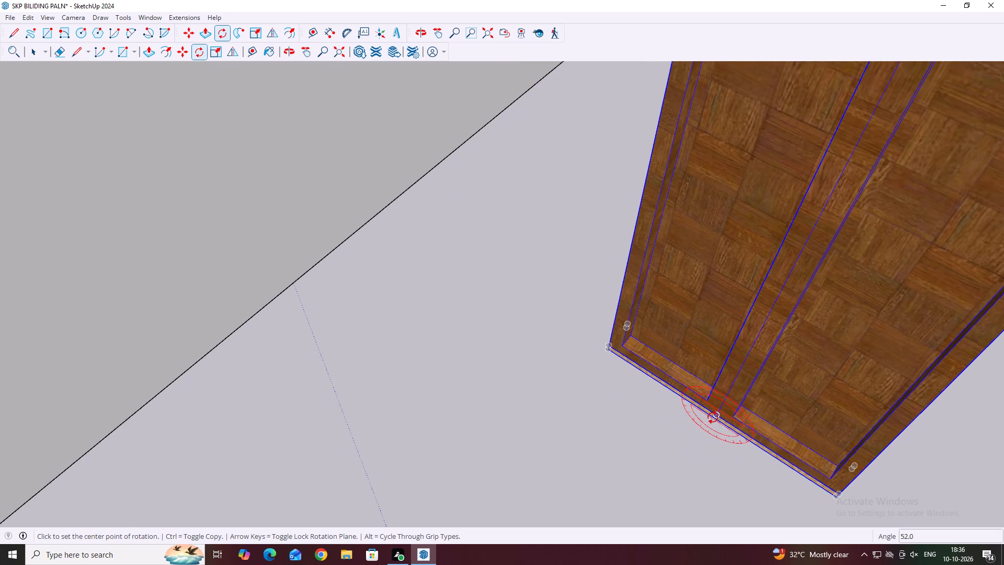
scroll(711, 422, "up", 5)
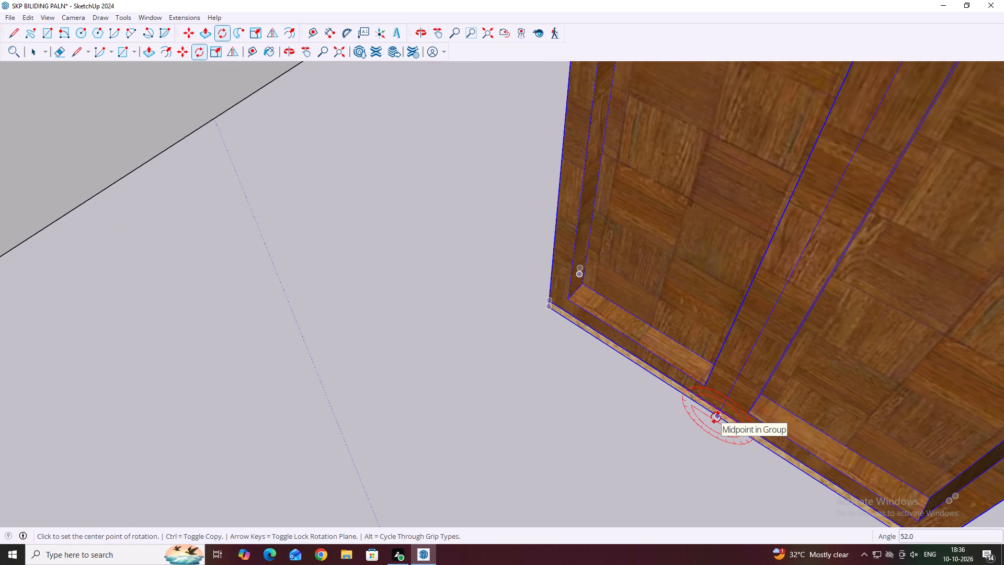
scroll(716, 417, "up", 2)
key("Up")
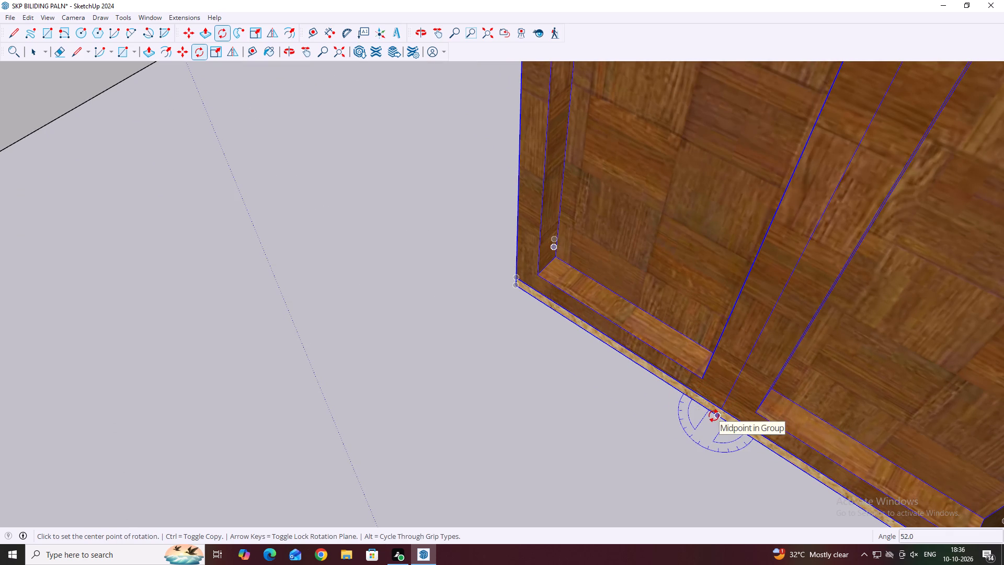
left_click(718, 414)
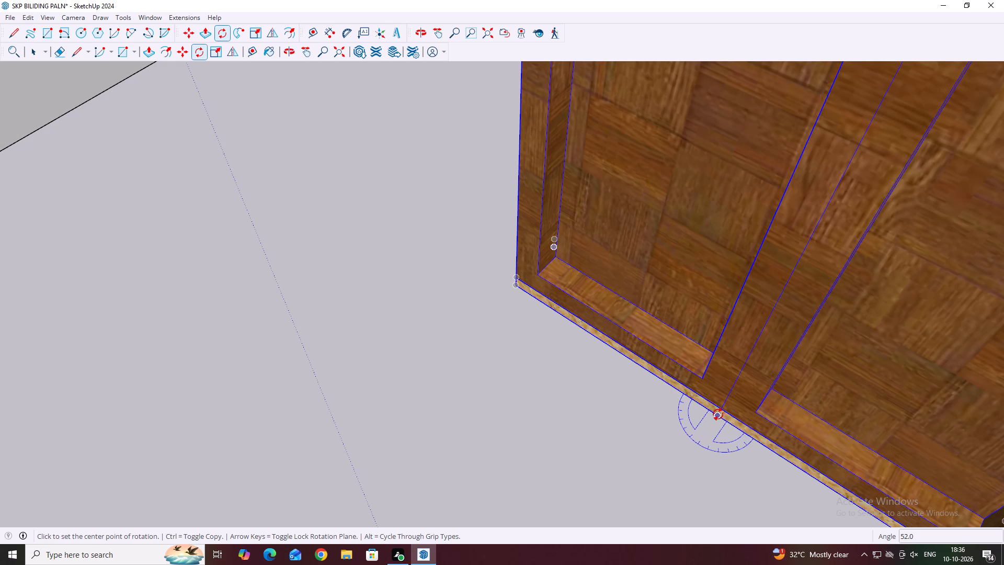
scroll(726, 417, "down", 12)
scroll(782, 473, "up", 5)
scroll(854, 483, "up", 2)
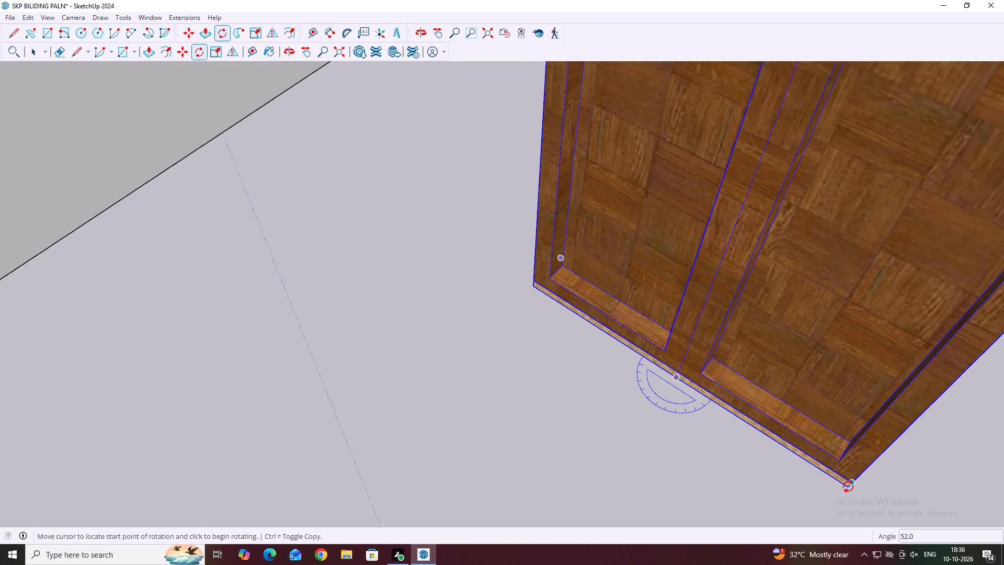
scroll(848, 487, "up", 5)
left_click(852, 485)
scroll(859, 449, "down", 3)
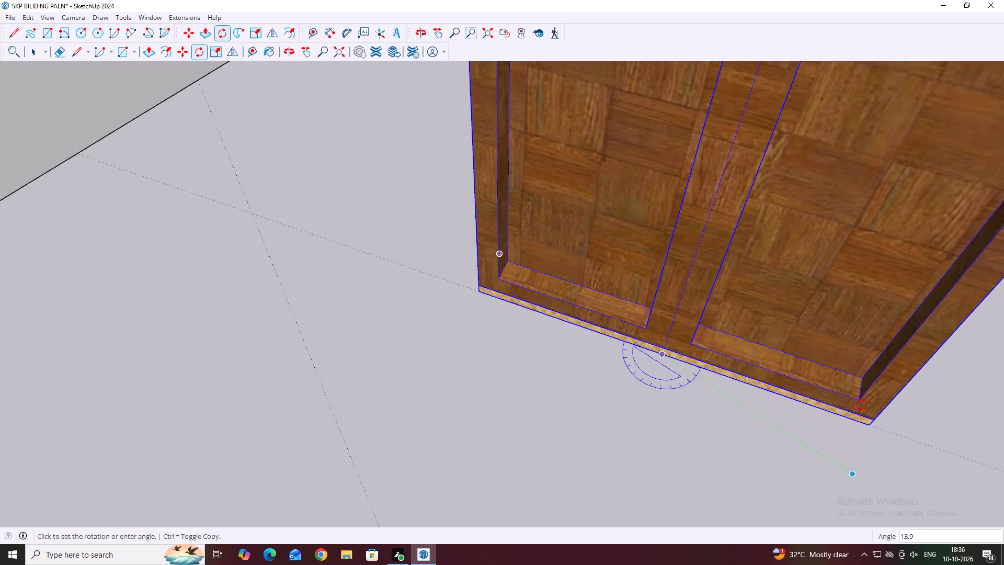
scroll(862, 405, "down", 16)
middle_click_drag(847, 292, 688, 303)
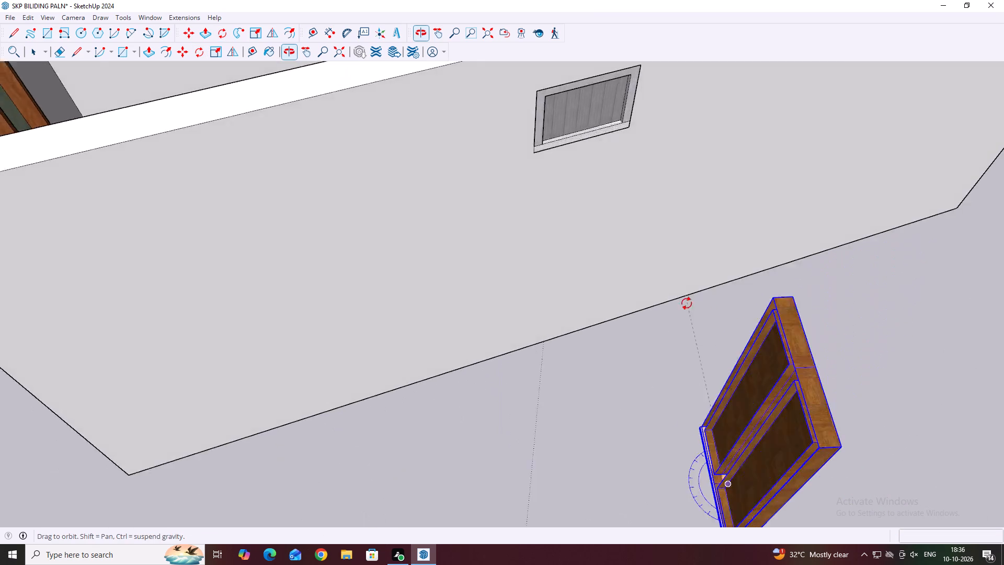
scroll(687, 303, "down", 3)
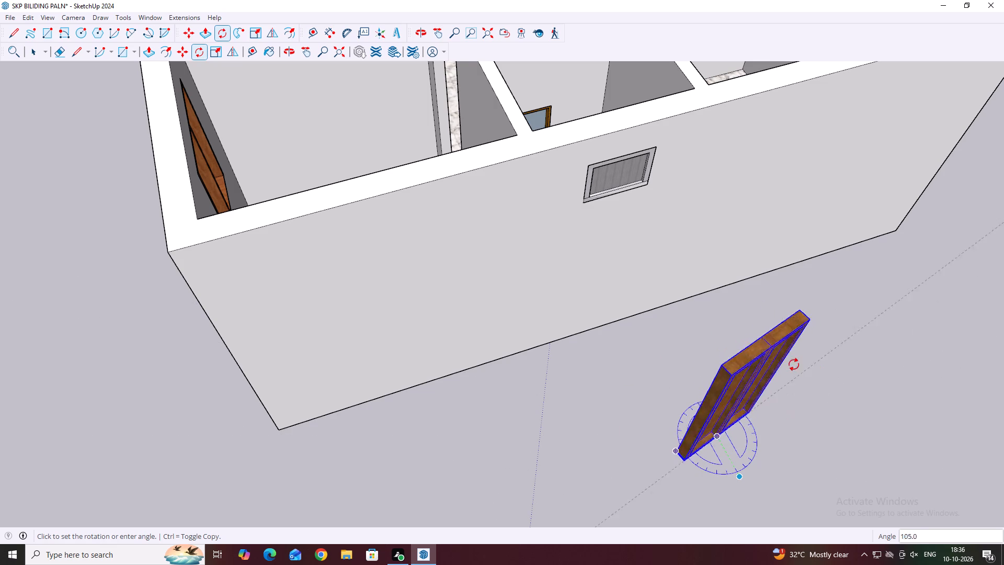
middle_click_drag(712, 352, 659, 319)
middle_click_drag(766, 368, 699, 350)
scroll(699, 351, "down", 5)
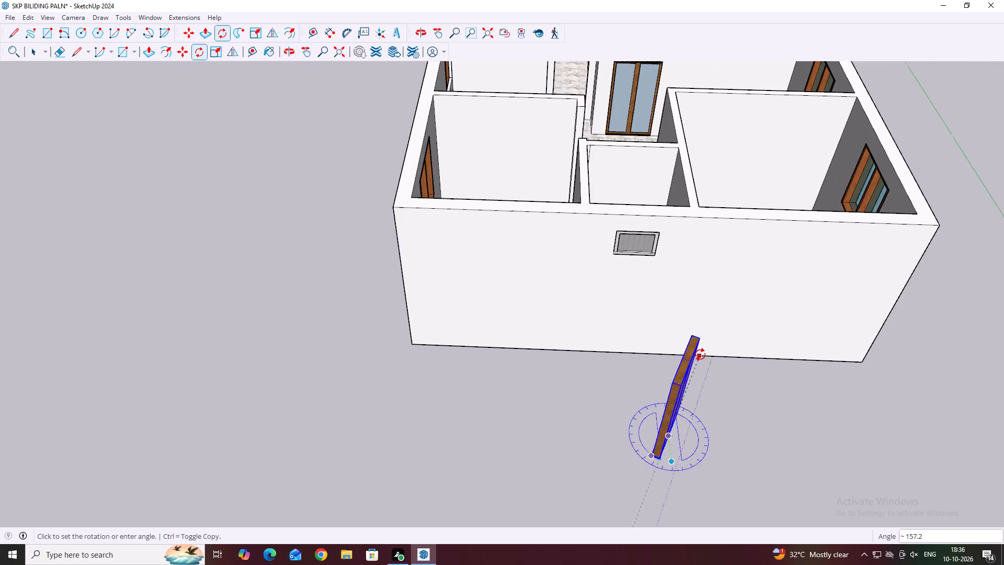
middle_click_drag(749, 361, 542, 315)
scroll(572, 406, "up", 3)
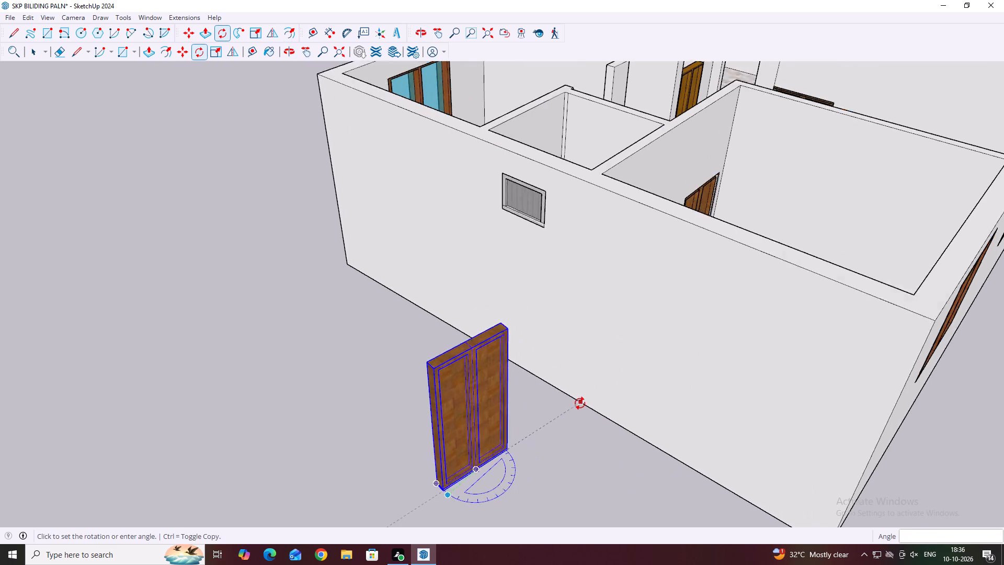
scroll(580, 403, "up", 1)
key("Up")
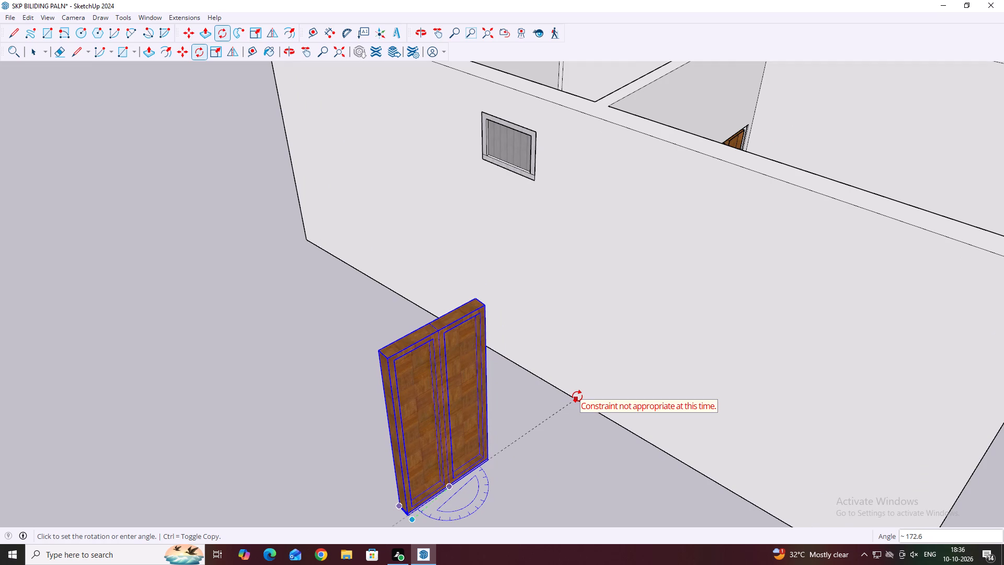
key("Left")
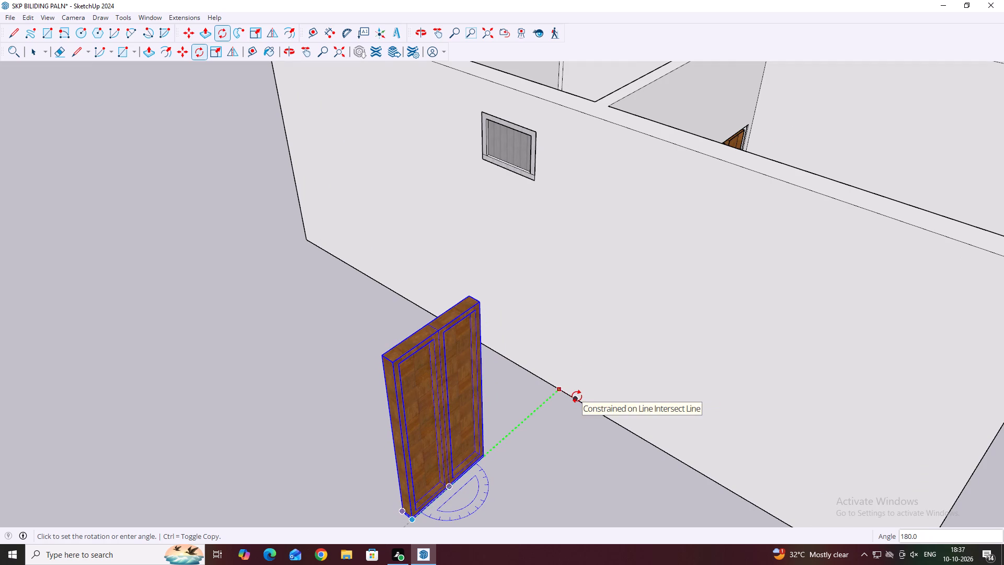
left_click(561, 386)
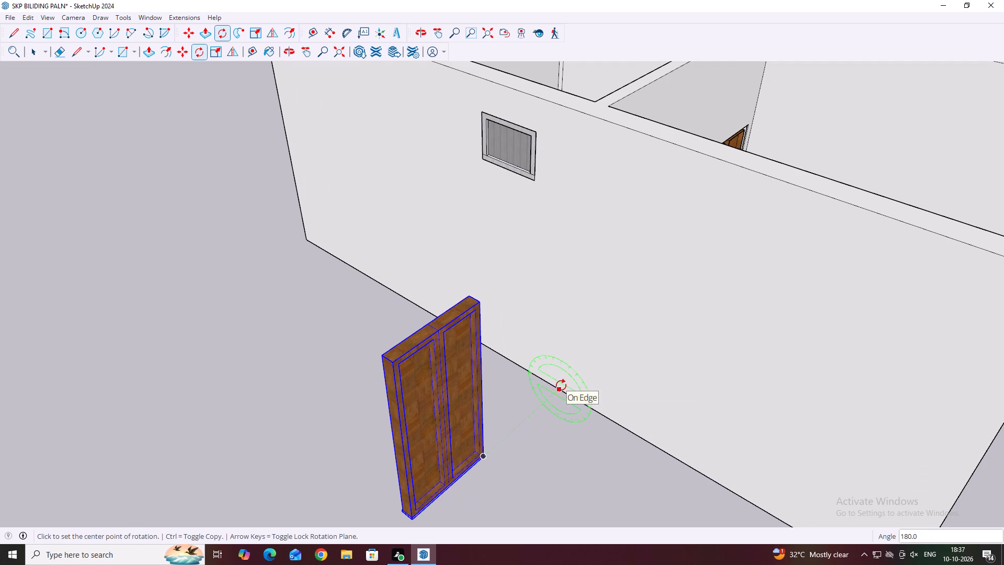
key("space")
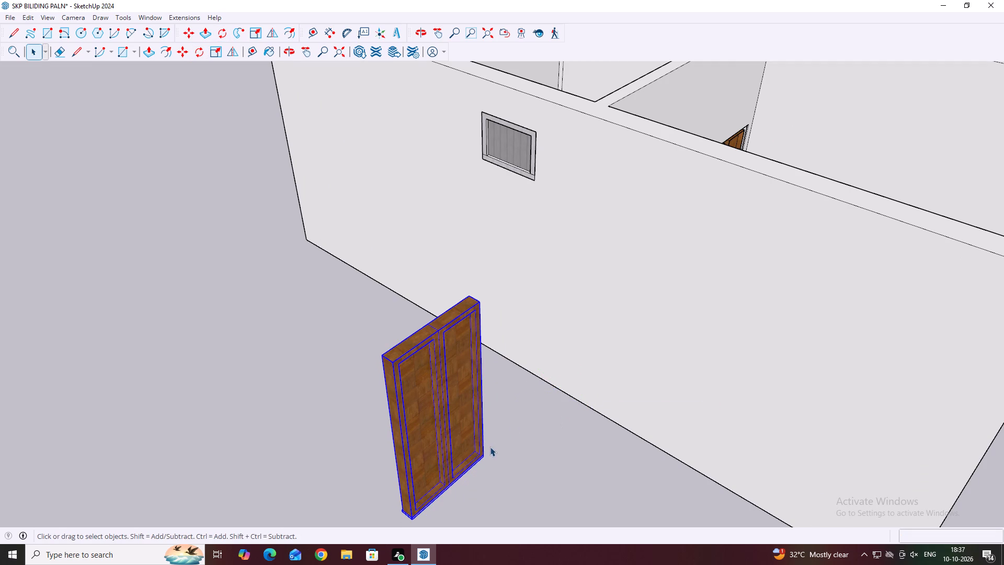
Move the rotated door and threshold about 13' 8" by their bottom corner into the open doorway beside the yellow-brown door.
key("m")
scroll(414, 508, "up", 3)
middle_click_drag(416, 511, 423, 403)
scroll(415, 417, "up", 6)
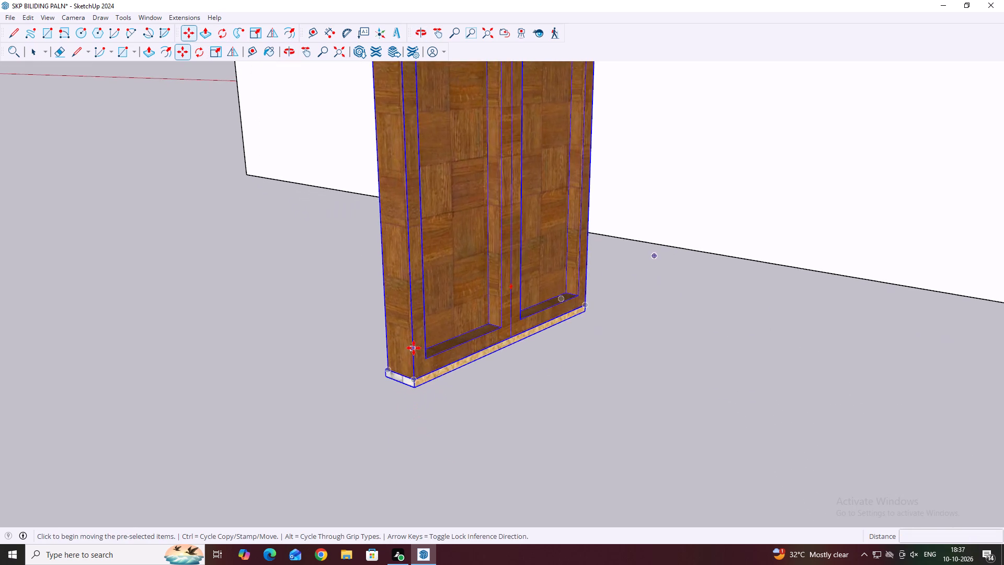
scroll(414, 348, "up", 6)
left_click(415, 391)
scroll(455, 381, "down", 2)
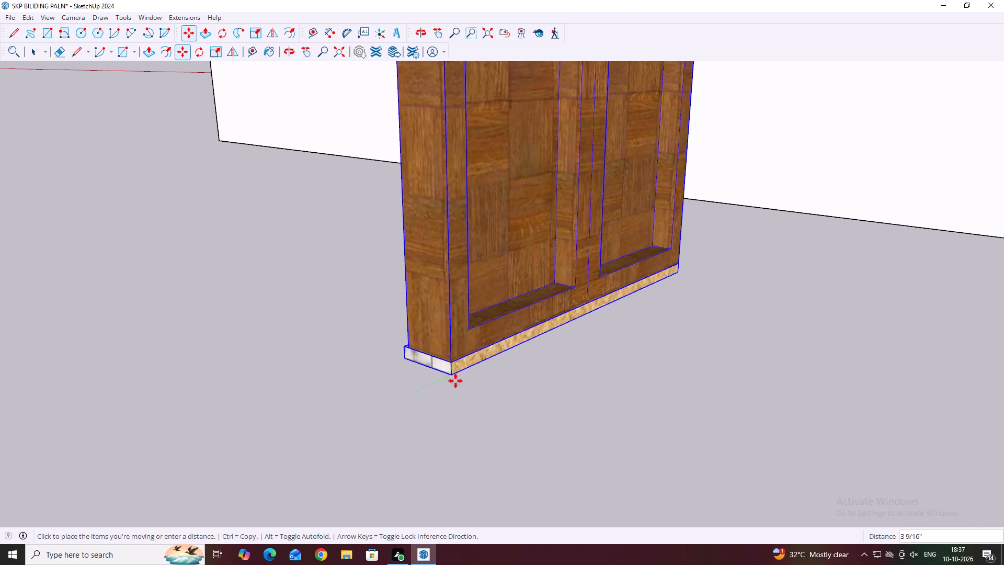
scroll(455, 381, "down", 20)
scroll(455, 381, "down", 9)
middle_click_drag(632, 241, 607, 291)
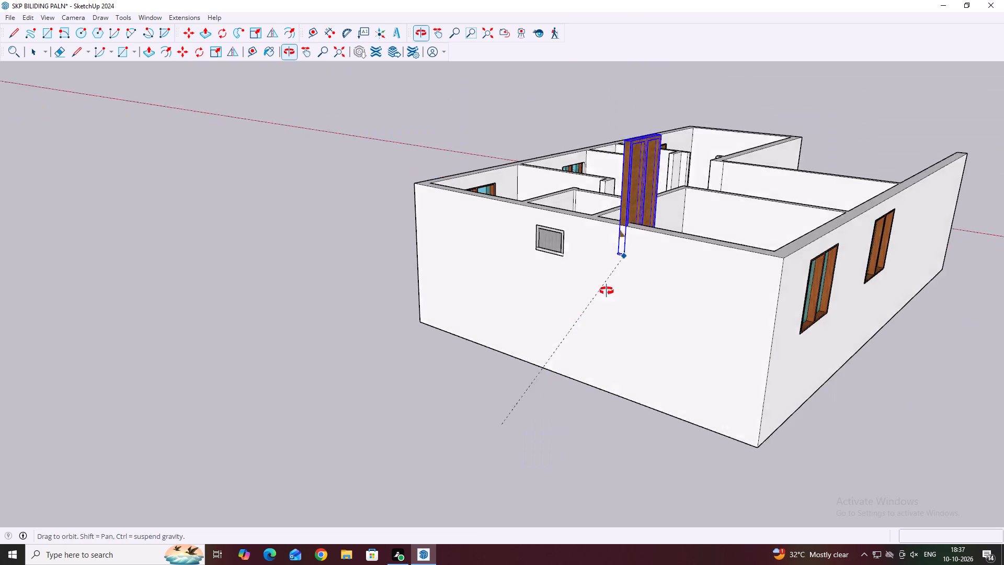
middle_click_drag(607, 291, 485, 483)
scroll(551, 378, "up", 2)
middle_click_drag(594, 353, 500, 383)
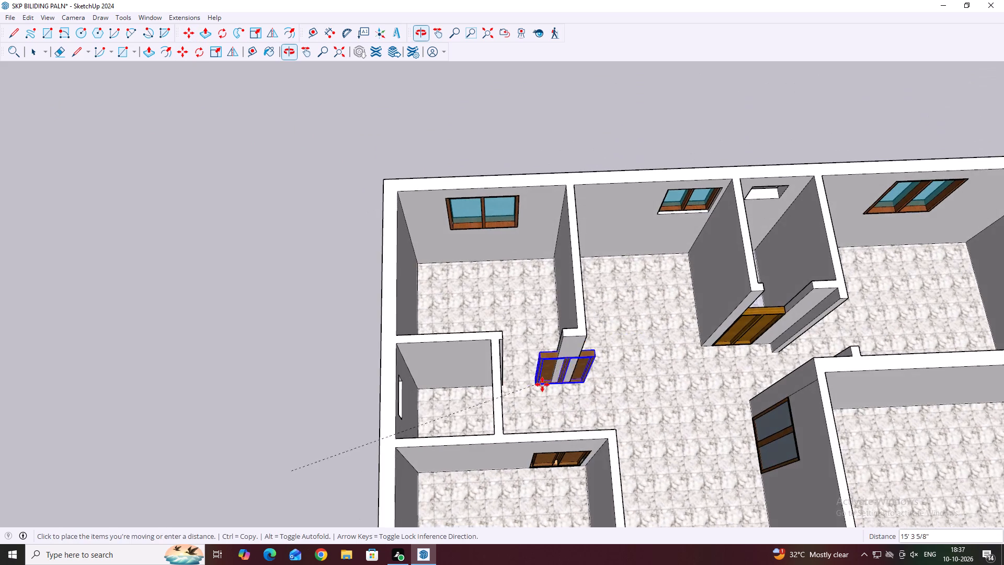
scroll(542, 384, "up", 13)
scroll(470, 388, "up", 6)
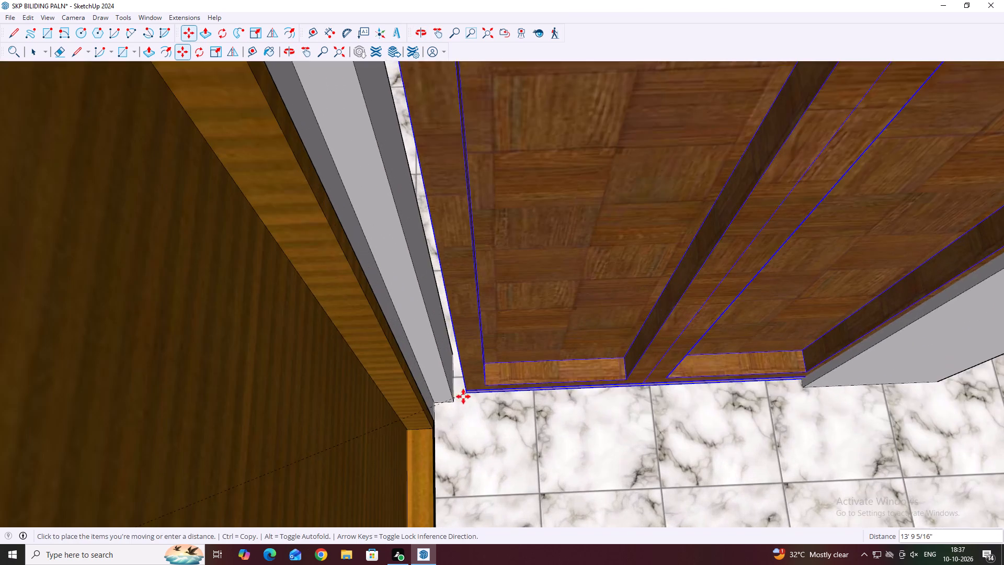
middle_click_drag(461, 421, 460, 308)
scroll(453, 399, "up", 1)
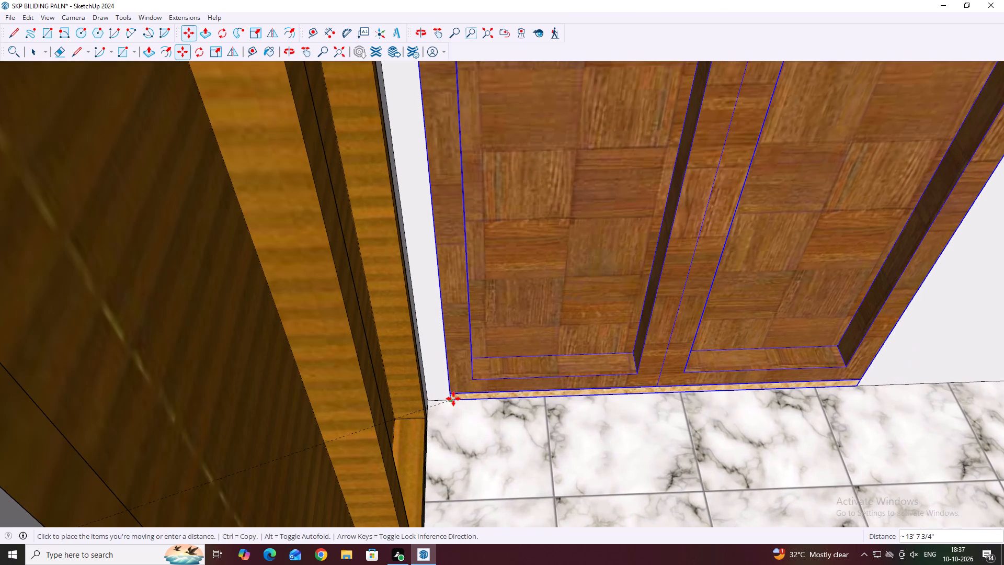
left_click(453, 399)
scroll(565, 360, "down", 6)
key("space")
Examine how the placed double door and its threshold fit the doorway, the side wall and the marble floor.
scroll(618, 349, "down", 10)
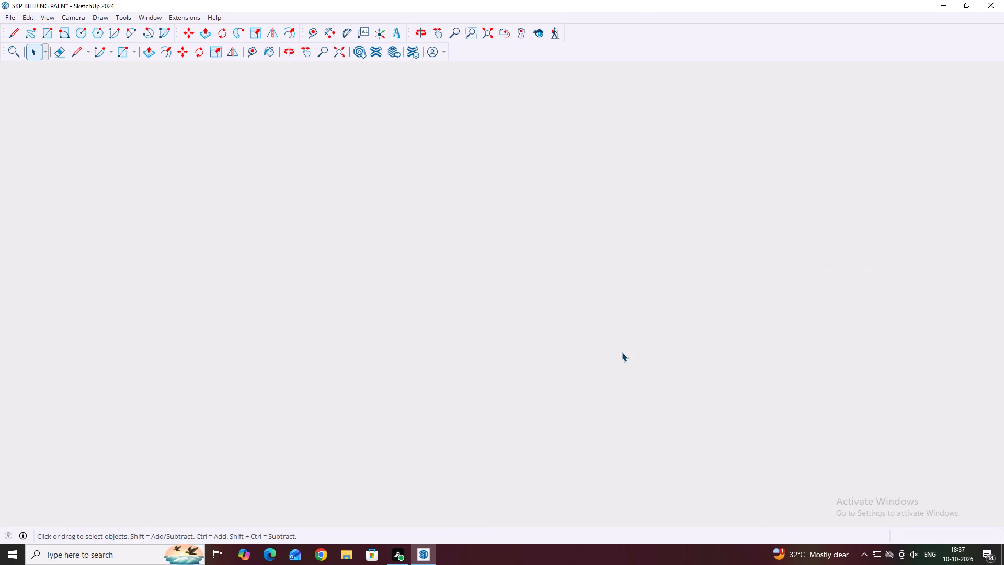
scroll(622, 352, "down", 20)
scroll(622, 352, "down", 20)
scroll(622, 352, "down", 8)
middle_click(633, 353)
middle_click(634, 359)
middle_click(632, 347)
middle_click_drag(630, 355, 628, 360)
scroll(625, 370, "down", 7)
scroll(600, 368, "down", 14)
middle_click_drag(649, 367, 530, 375)
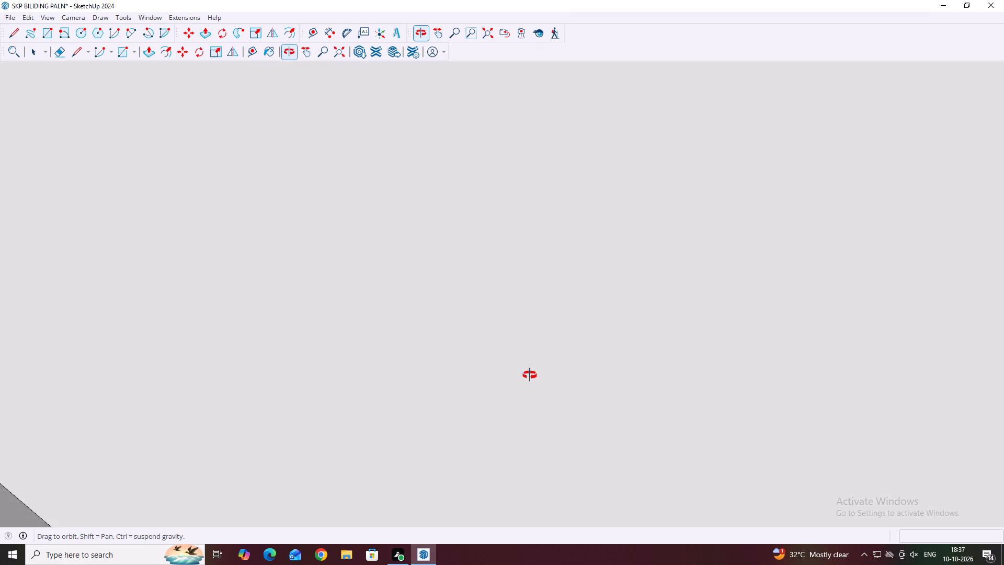
middle_click_drag(530, 375, 495, 381)
scroll(544, 368, "down", 20)
scroll(544, 368, "down", 5)
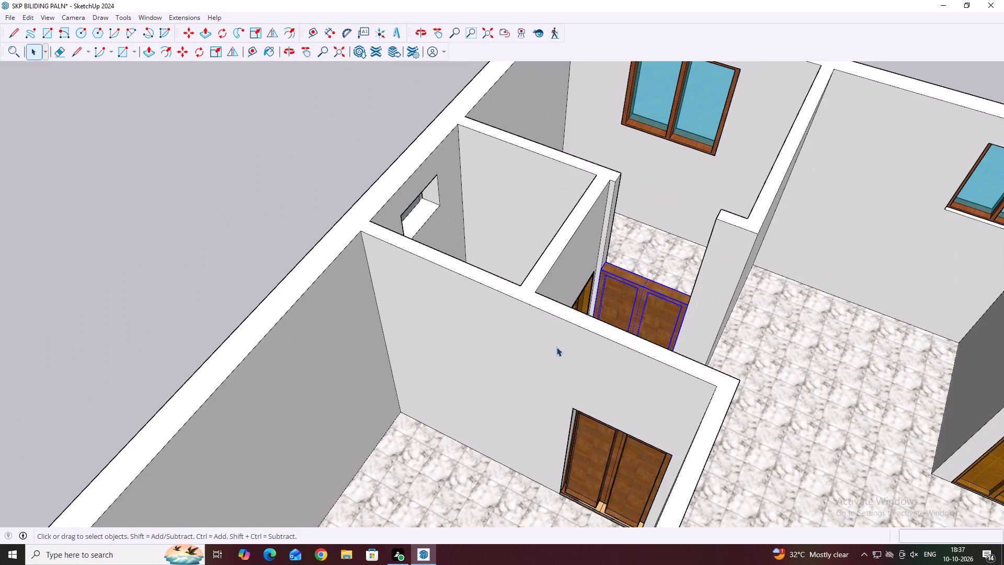
scroll(659, 293, "down", 1)
middle_click_drag(659, 293, 668, 329)
left_click(746, 339)
scroll(631, 334, "up", 3)
middle_click_drag(663, 324, 611, 363)
middle_click_drag(627, 399, 667, 354)
scroll(644, 372, "up", 1)
middle_click_drag(644, 372, 646, 421)
scroll(643, 382, "up", 9)
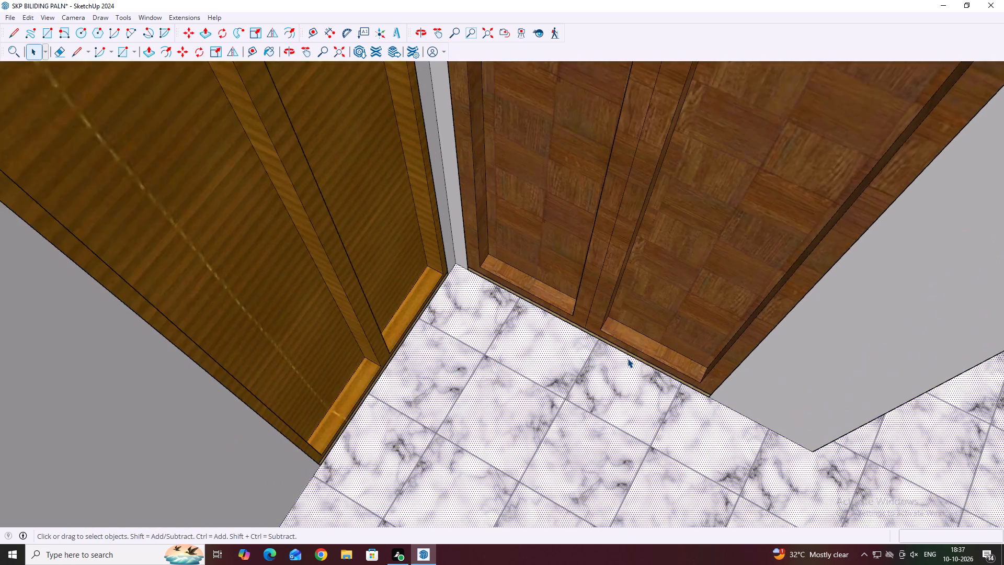
Examine the placed brown double doors from the passage and from inside the adjoining marble-floored room.
scroll(627, 358, "up", 6)
middle_click_drag(644, 362, 665, 302)
scroll(634, 328, "down", 7)
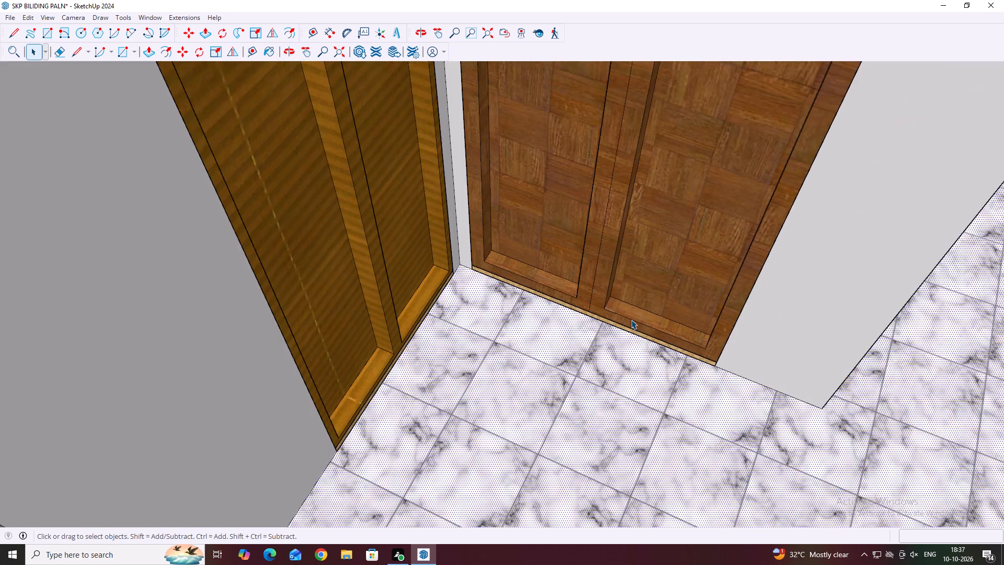
scroll(631, 320, "down", 18)
scroll(587, 410, "down", 5)
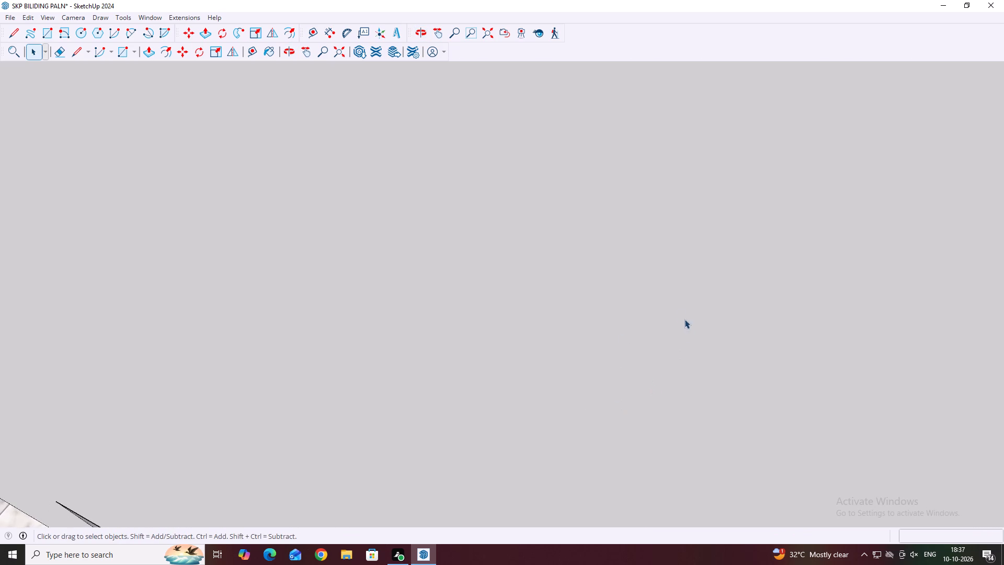
scroll(596, 331, "down", 4)
scroll(590, 374, "down", 9)
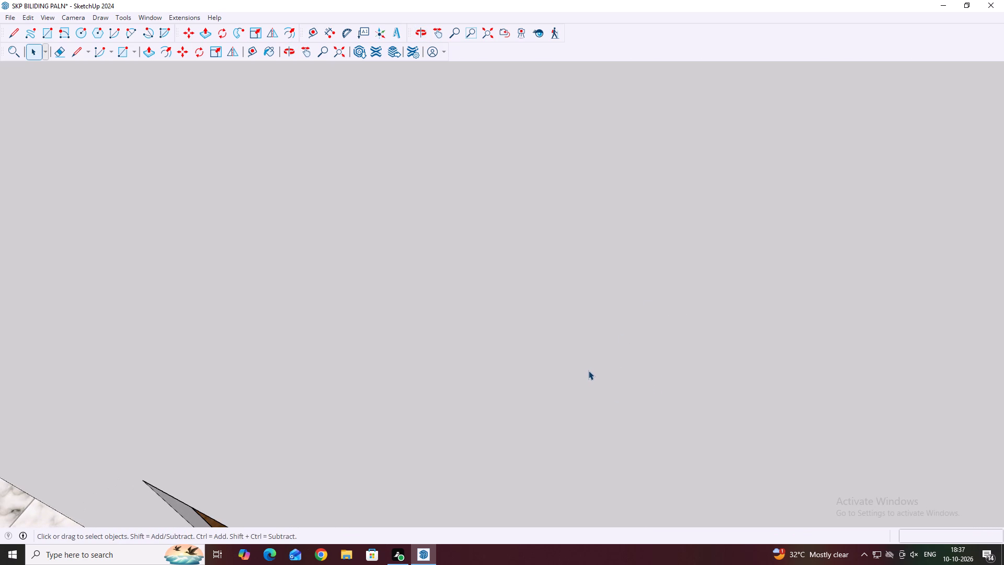
scroll(603, 364, "down", 15)
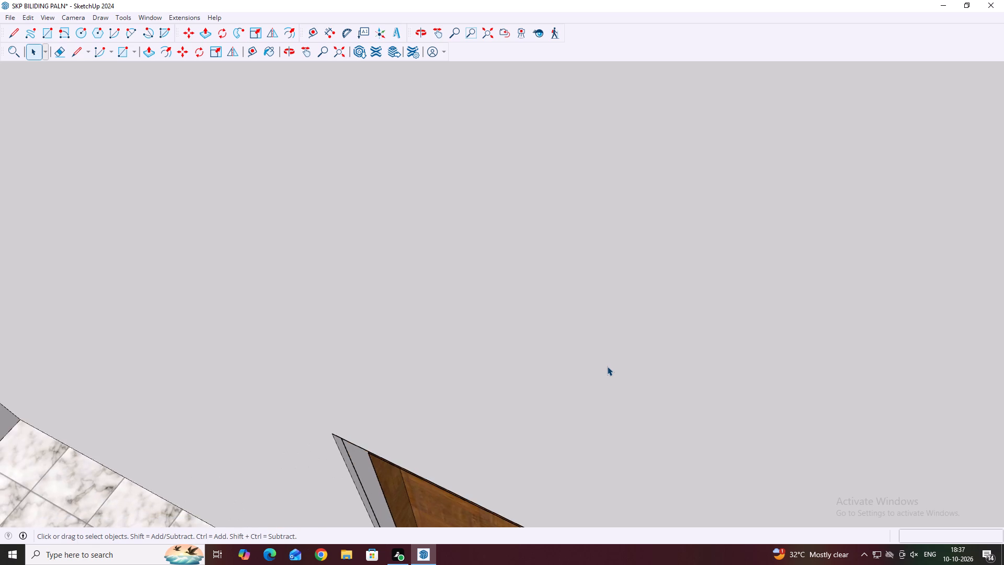
scroll(607, 366, "down", 16)
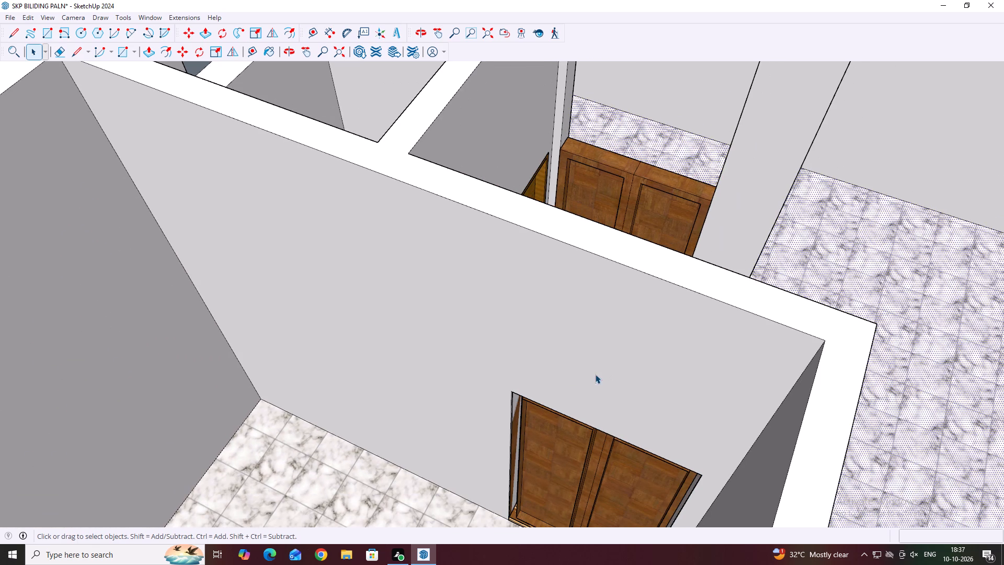
scroll(520, 411, "down", 5)
middle_click_drag(541, 446, 572, 376)
middle_click_drag(530, 449, 595, 352)
middle_click_drag(619, 306, 568, 430)
scroll(660, 331, "down", 6)
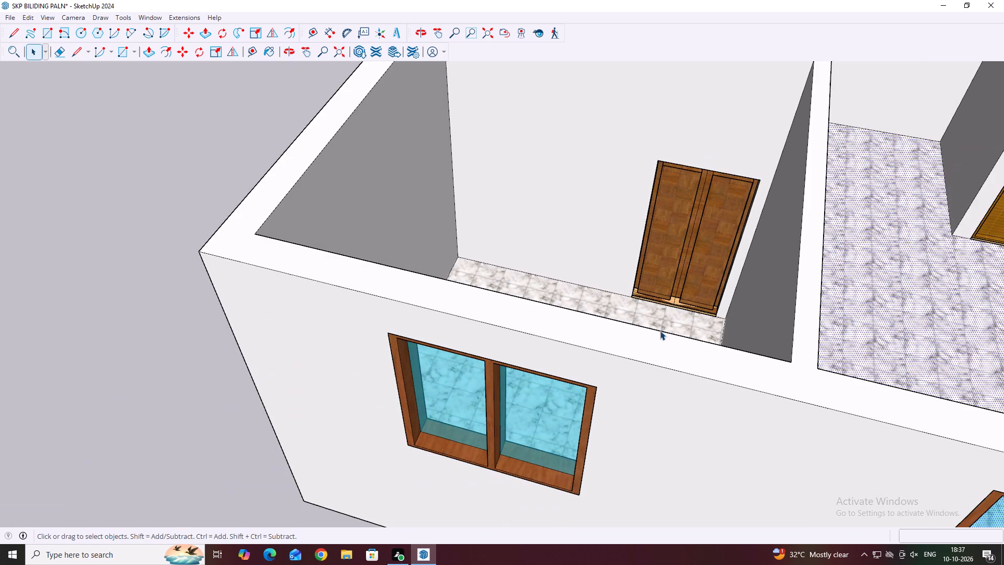
middle_click_drag(739, 281, 635, 437)
middle_click_drag(777, 346, 682, 368)
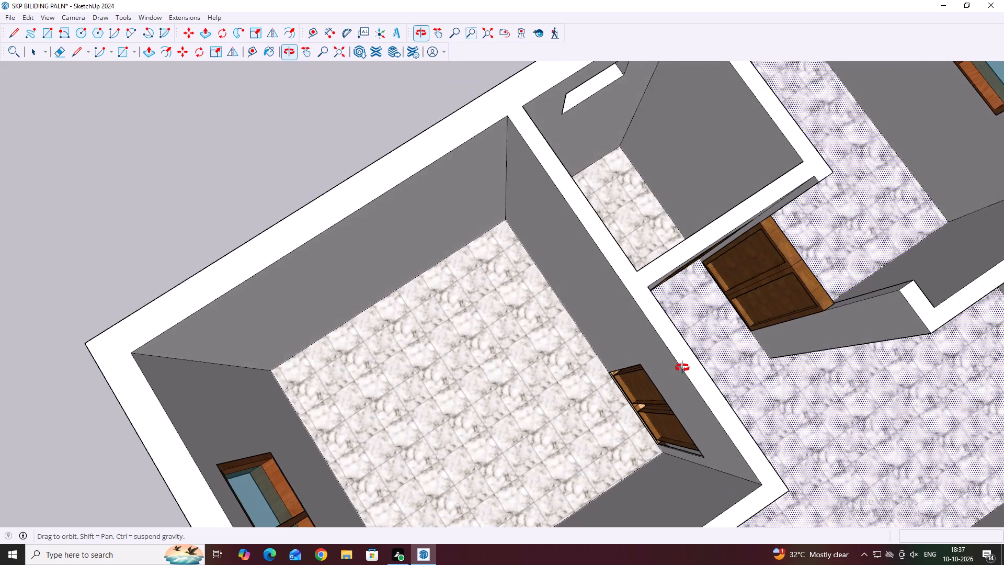
middle_click_drag(682, 368, 675, 369)
middle_click_drag(718, 393, 472, 312)
middle_click_drag(561, 411, 446, 295)
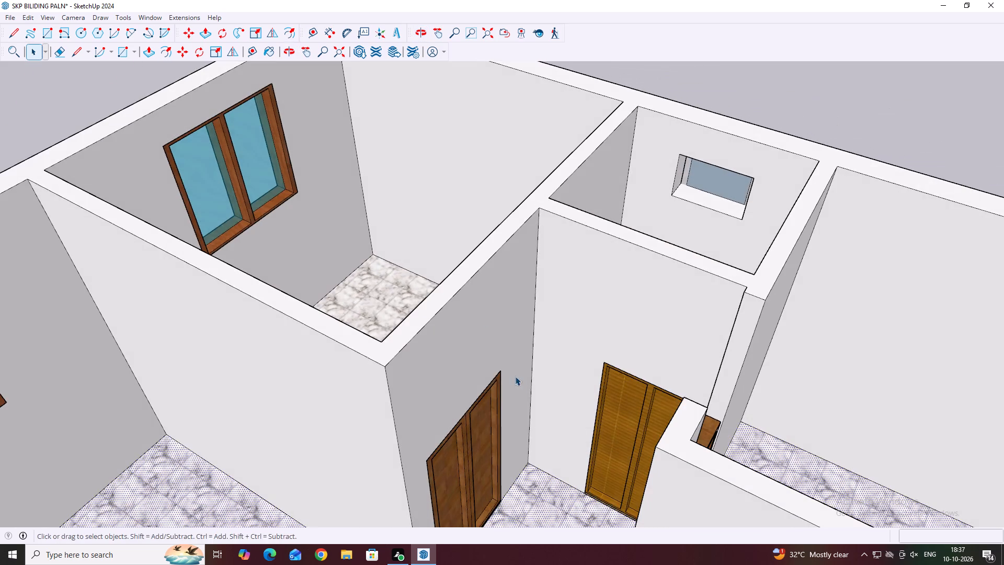
middle_click_drag(508, 410, 667, 475)
middle_click_drag(477, 356, 646, 370)
middle_click_drag(577, 372, 727, 362)
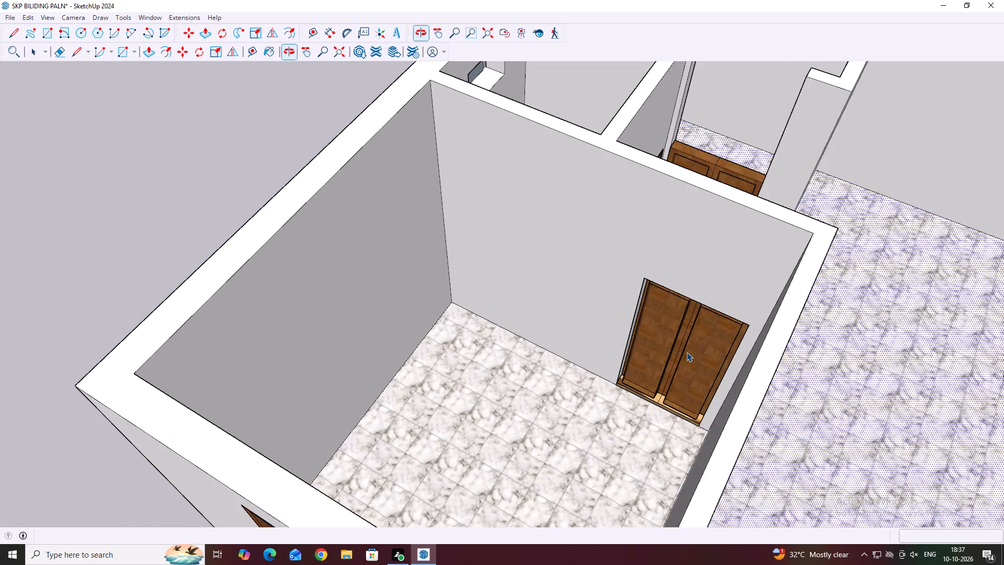
Open the brown double door in the marble-floored room beside the double window for editing.
scroll(630, 351, "up", 3)
middle_click_drag(636, 360, 710, 396)
scroll(679, 340, "up", 3)
middle_click_drag(627, 444, 676, 402)
scroll(695, 364, "up", 6)
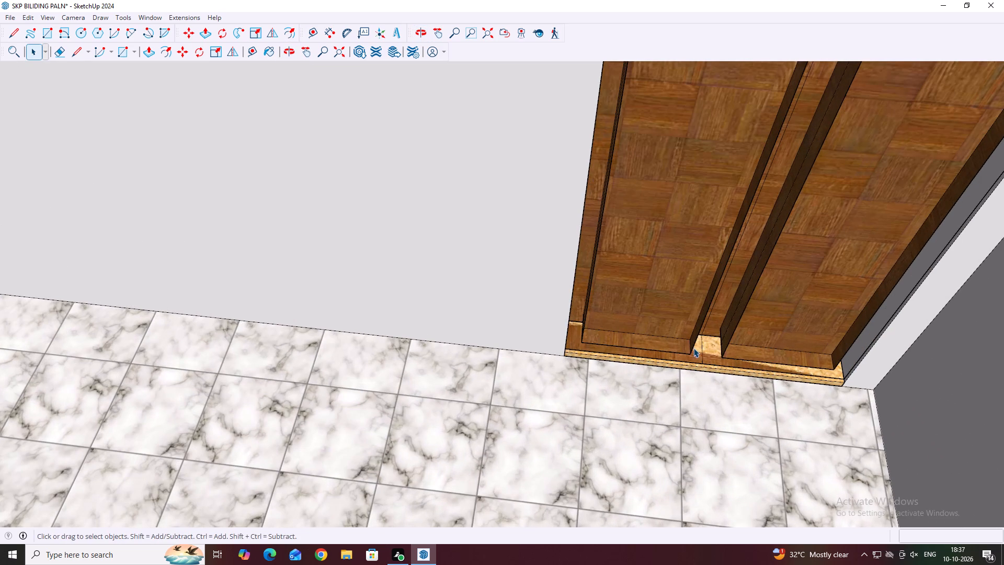
left_click(724, 350)
middle_click_drag(749, 384, 787, 351)
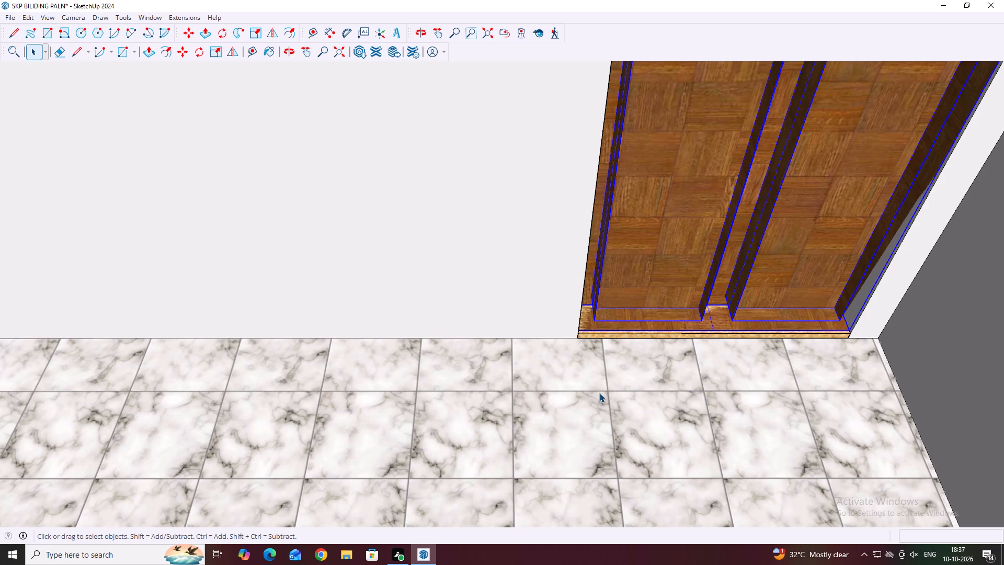
key("Escape")
left_click(588, 404)
left_click(708, 309)
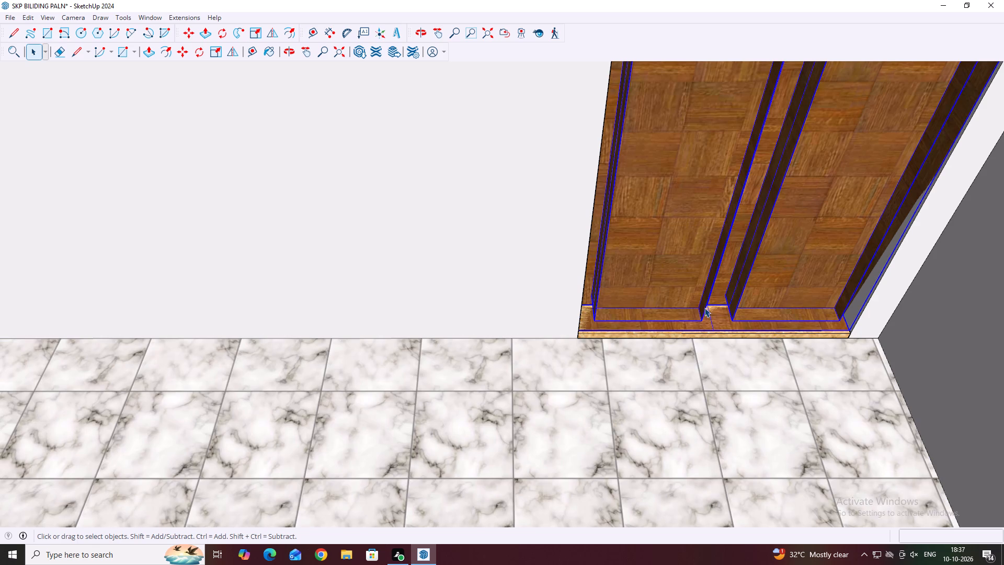
double_click(701, 303)
Draw two 6' tall rectangles about 2" wide along the door's outer edges, filling the strips between the leaves and the opening.
scroll(694, 303, "down", 5)
middle_click_drag(697, 305, 648, 279)
scroll(647, 278, "down", 5)
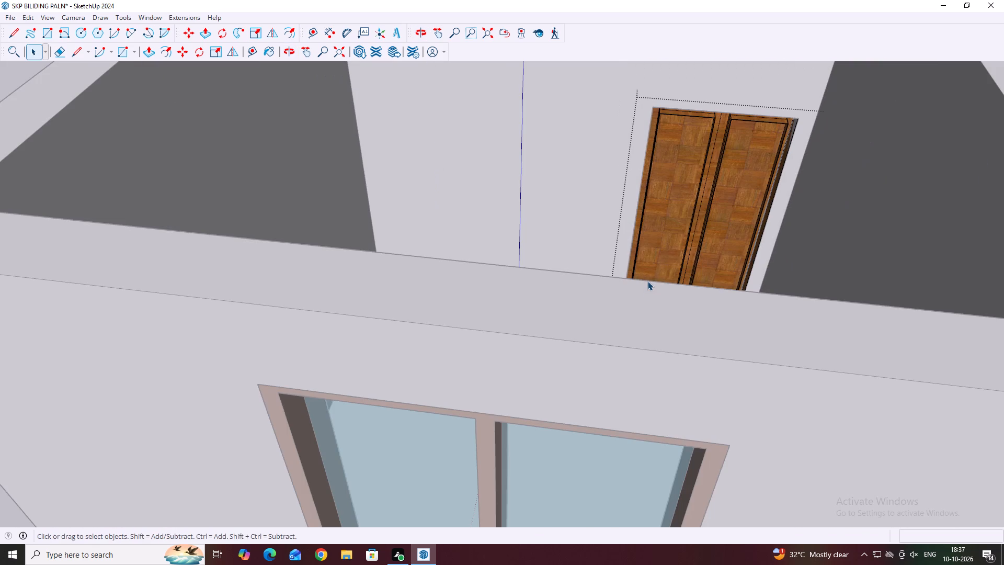
key("r")
scroll(648, 104, "up", 5)
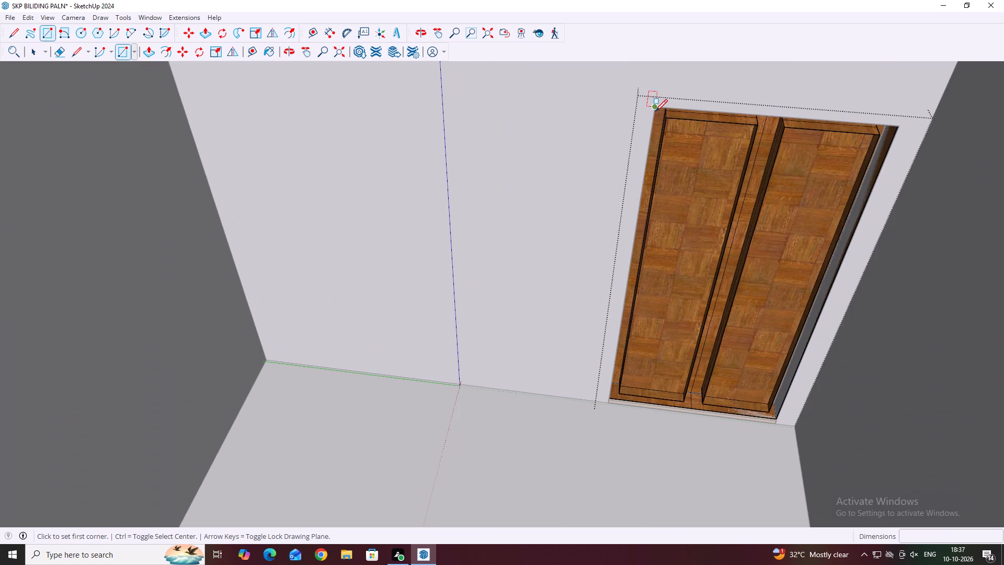
left_click(655, 110)
scroll(630, 380, "up", 4)
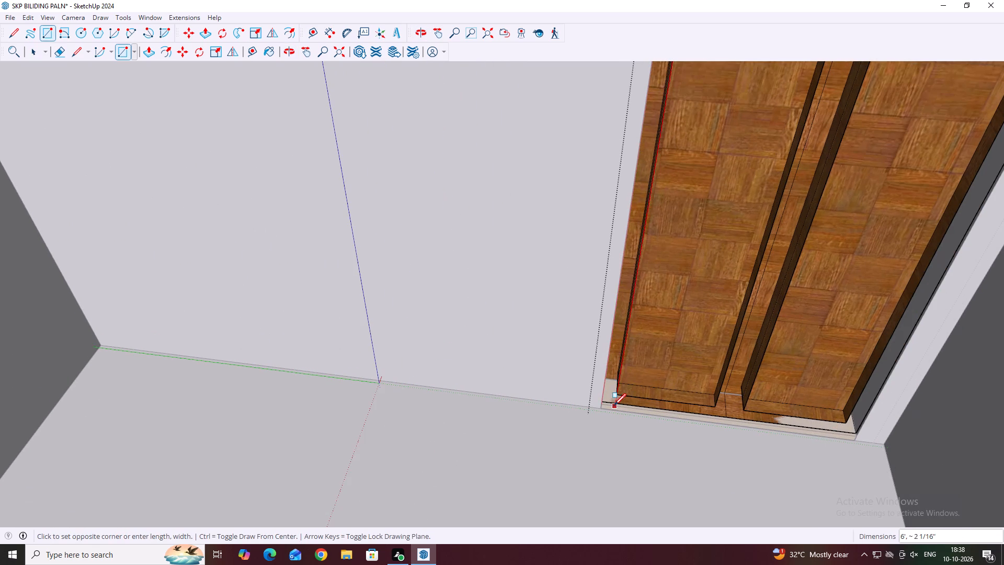
left_click(616, 404)
scroll(617, 401, "down", 5)
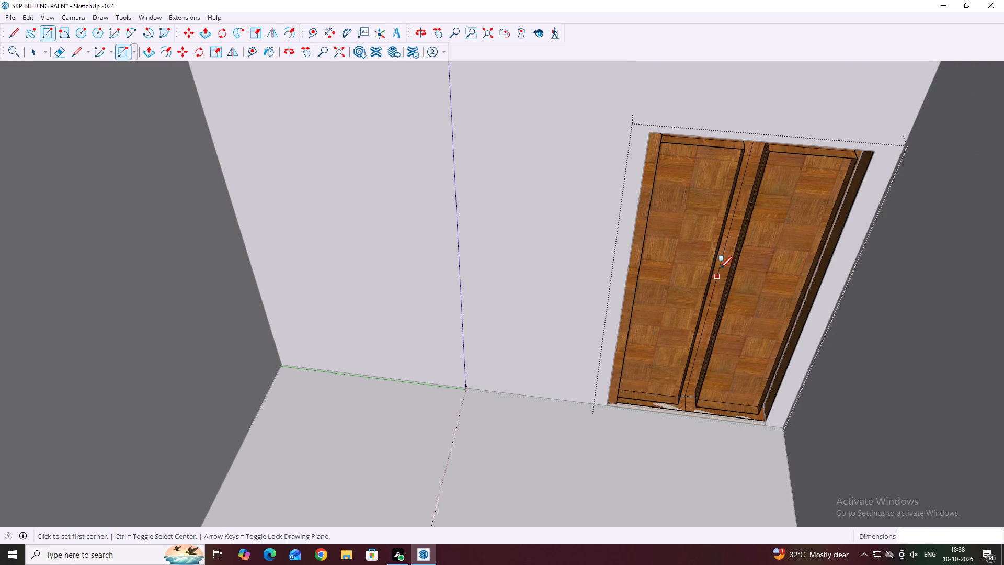
scroll(751, 157, "up", 1)
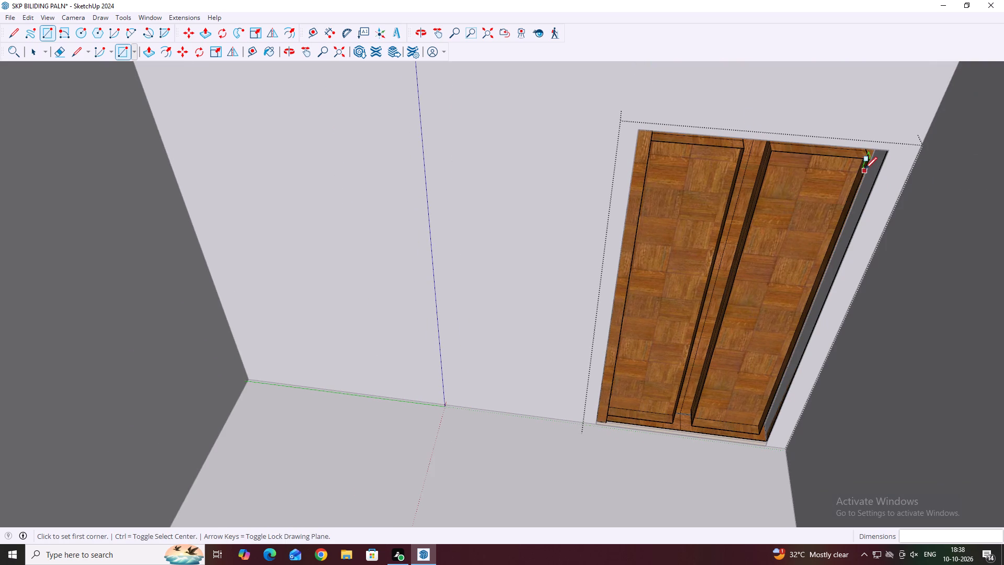
left_click(873, 150)
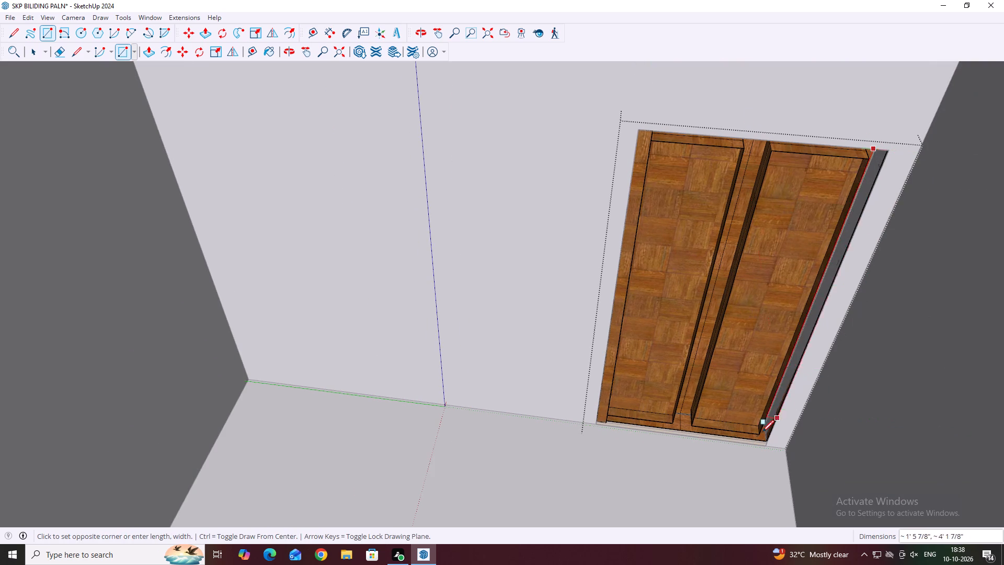
left_click(768, 441)
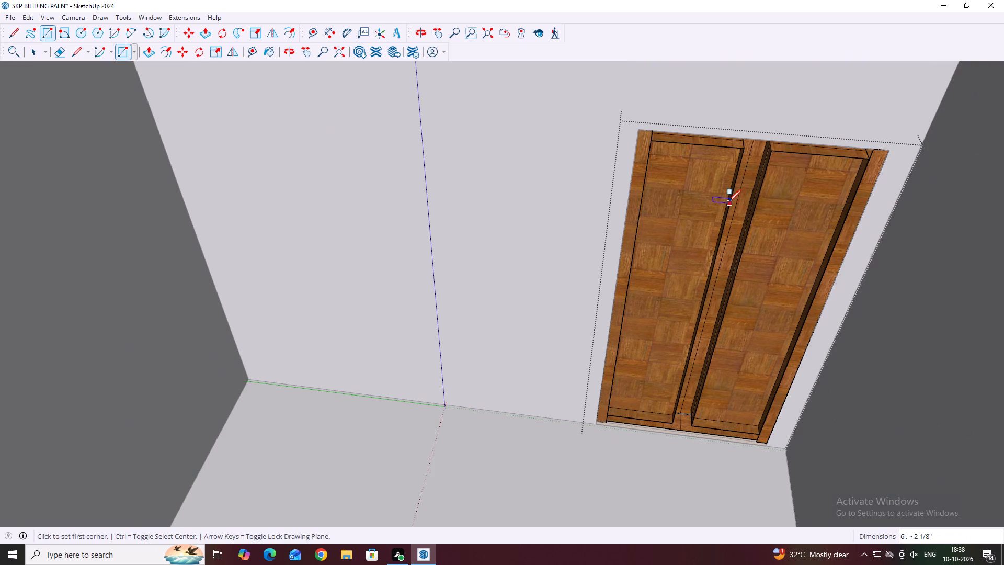
Draw rectangles about 1' 1 3/8" by 1 5/16" and 1' 1 7/8" by 2" across the top of the left leaf.
scroll(737, 151, "up", 6)
left_click(745, 137)
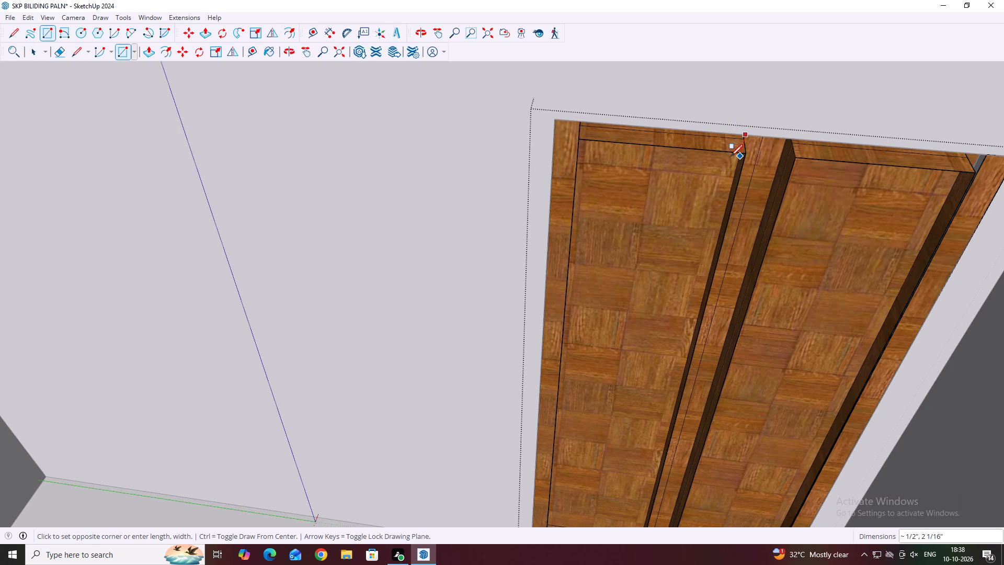
left_click(581, 136)
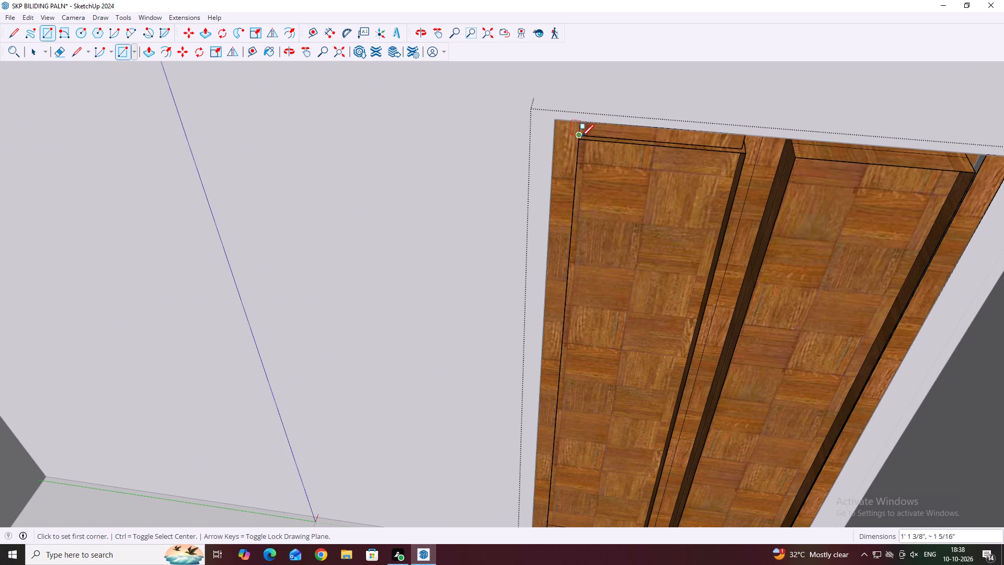
scroll(610, 144, "up", 2)
left_click(573, 137)
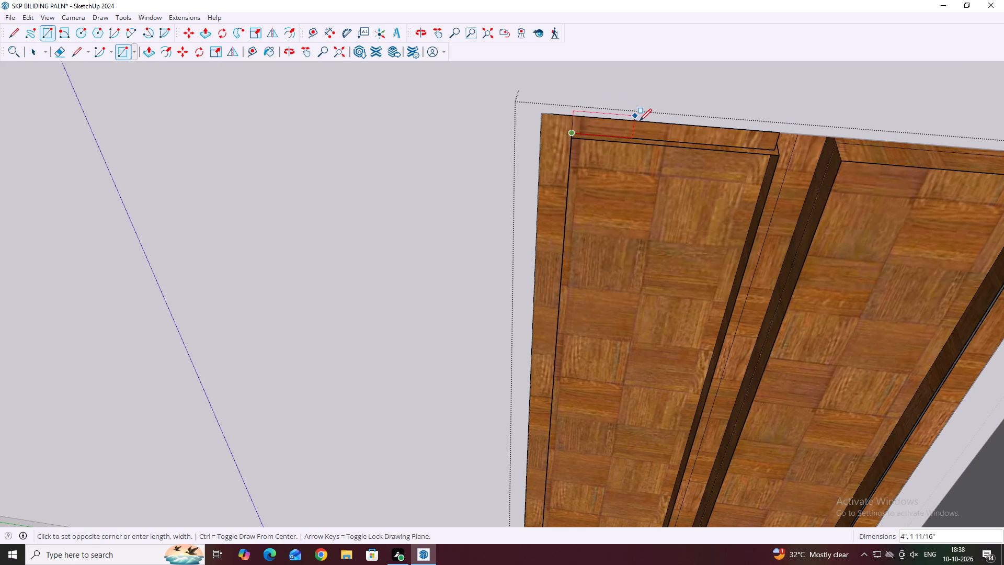
key("Escape")
left_click(572, 138)
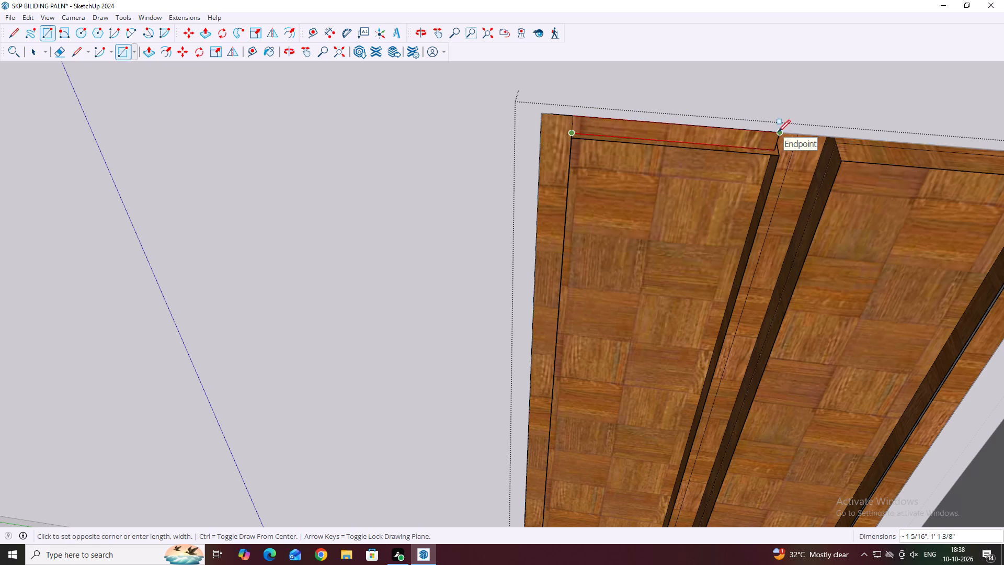
scroll(781, 144, "up", 1)
key("Escape")
left_click(778, 156)
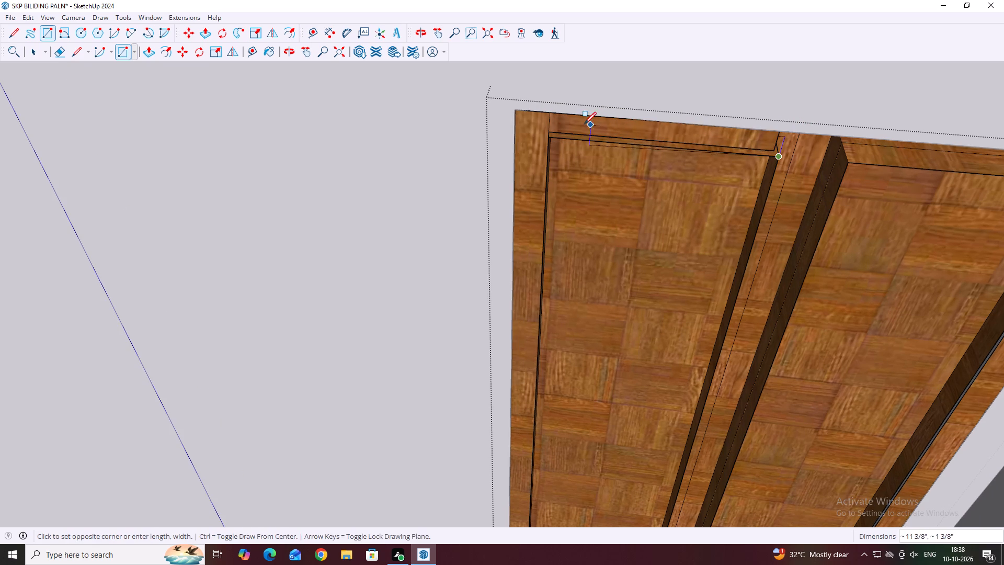
left_click(545, 111)
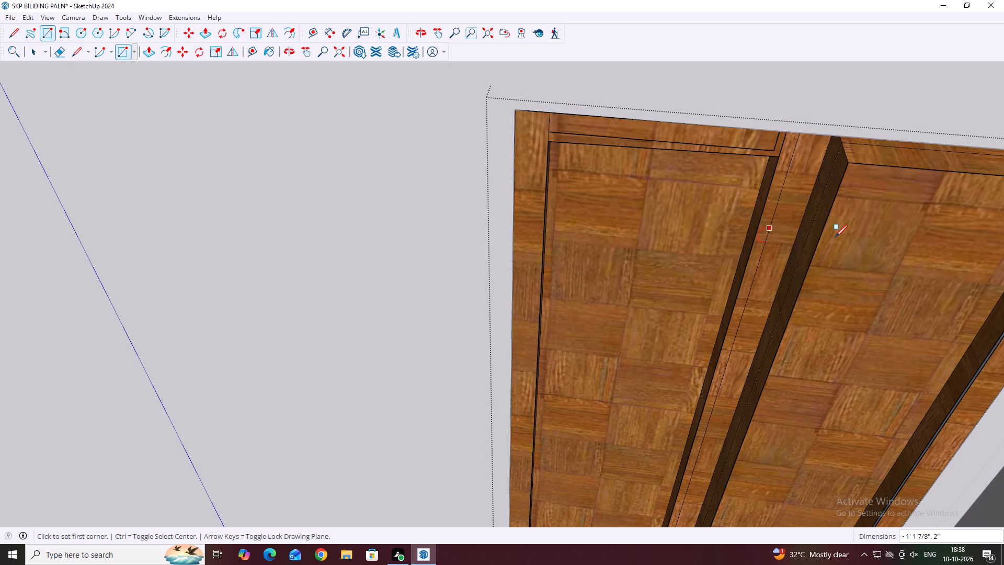
Draw a rectangle about 1' 1 7/8" by 2" across the top of the right leaf of the brown double door.
middle_click_drag(855, 235, 686, 185)
scroll(679, 190, "down", 9)
middle_click_drag(760, 213, 772, 219)
scroll(761, 213, "down", 7)
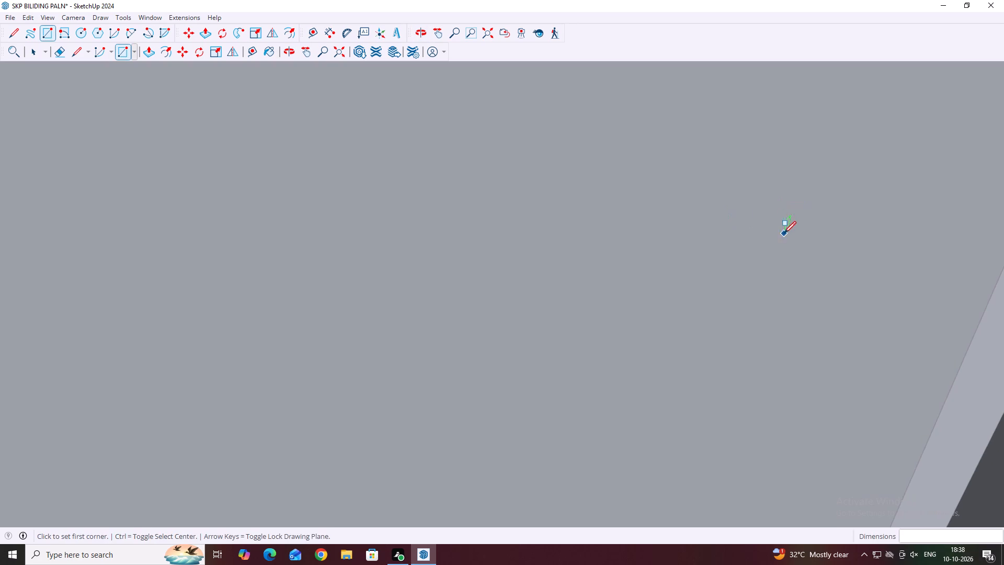
scroll(784, 233, "down", 20)
middle_click_drag(595, 218, 729, 233)
scroll(696, 233, "down", 1)
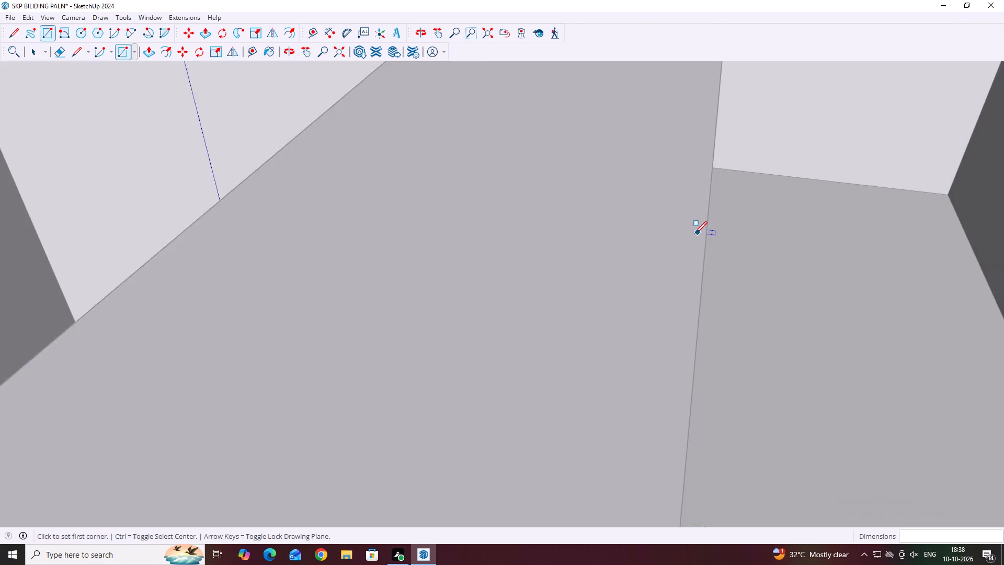
scroll(695, 233, "down", 17)
middle_click_drag(410, 288, 508, 179)
scroll(545, 165, "down", 4)
middle_click_drag(553, 198, 555, 223)
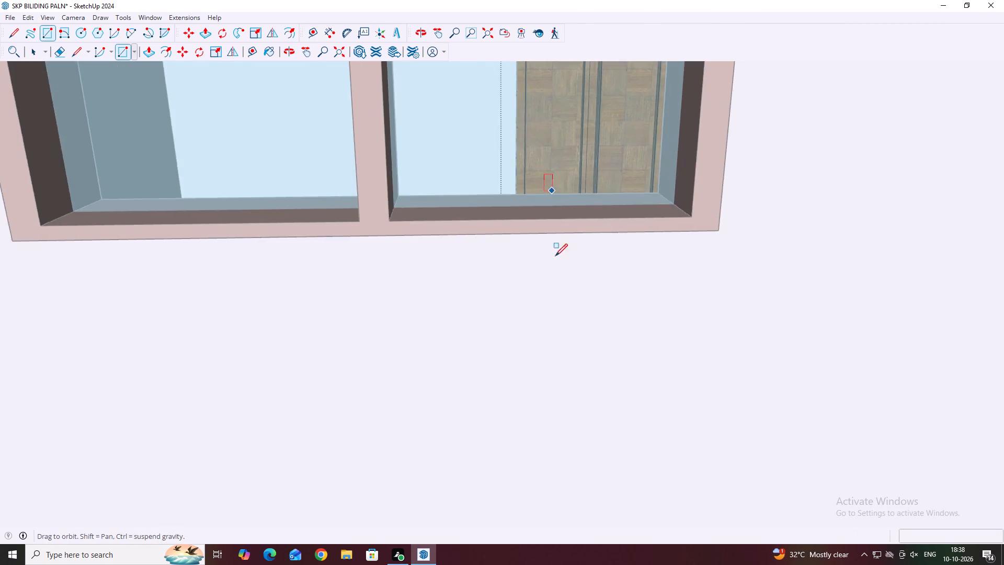
scroll(555, 256, "down", 14)
middle_click_drag(560, 351, 559, 451)
scroll(560, 351, "down", 1)
scroll(583, 160, "up", 2)
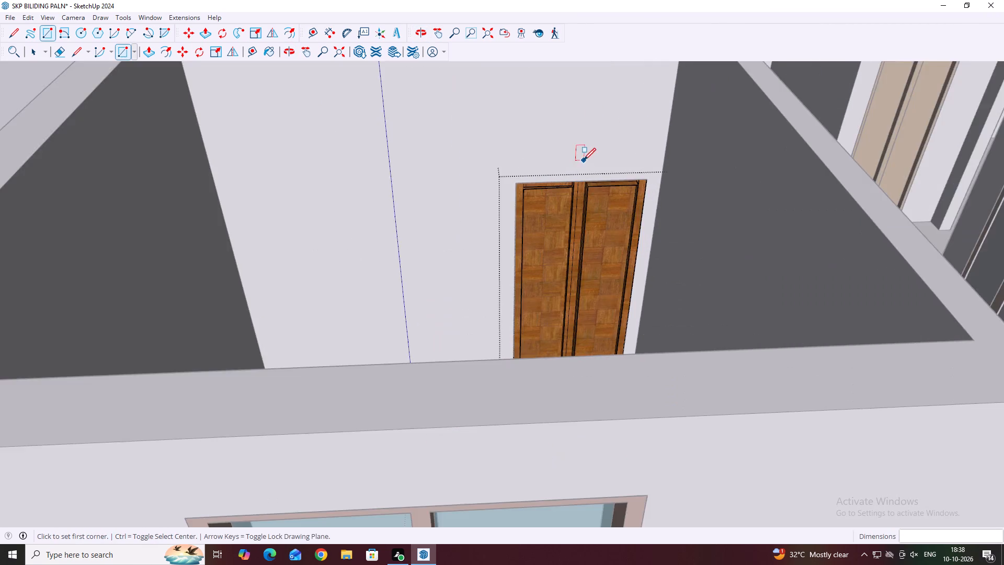
scroll(584, 160, "up", 14)
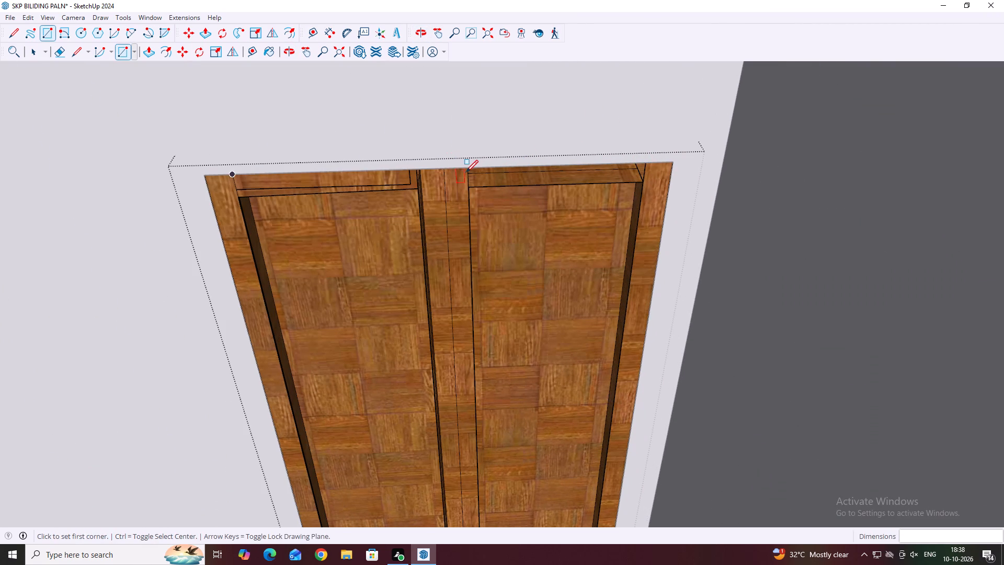
left_click(468, 171)
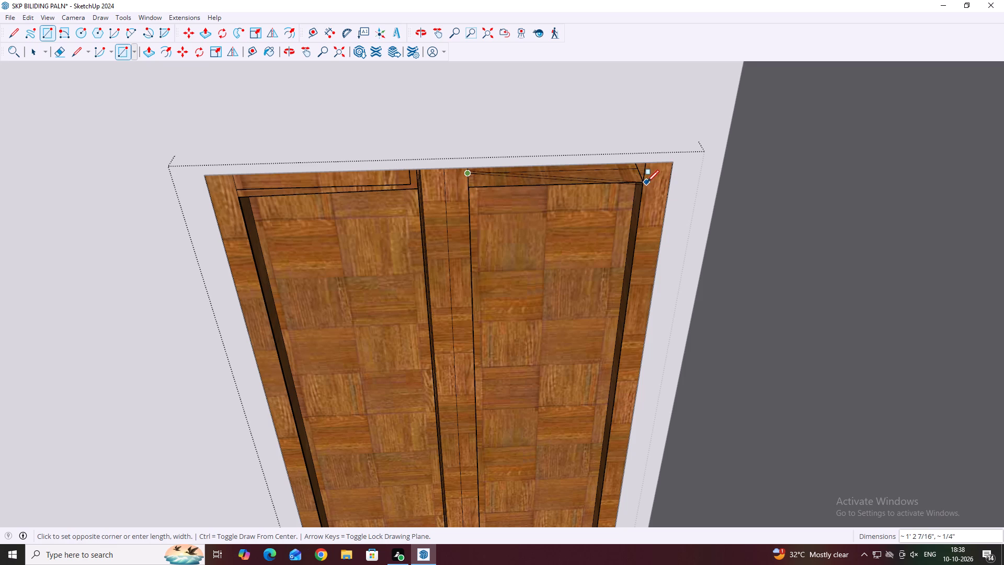
scroll(646, 180, "up", 5)
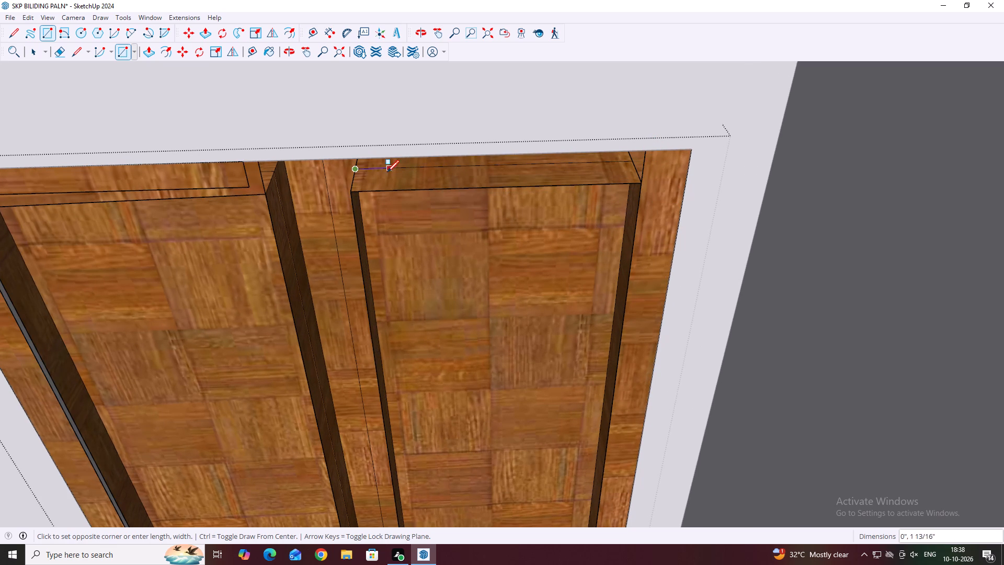
key("space")
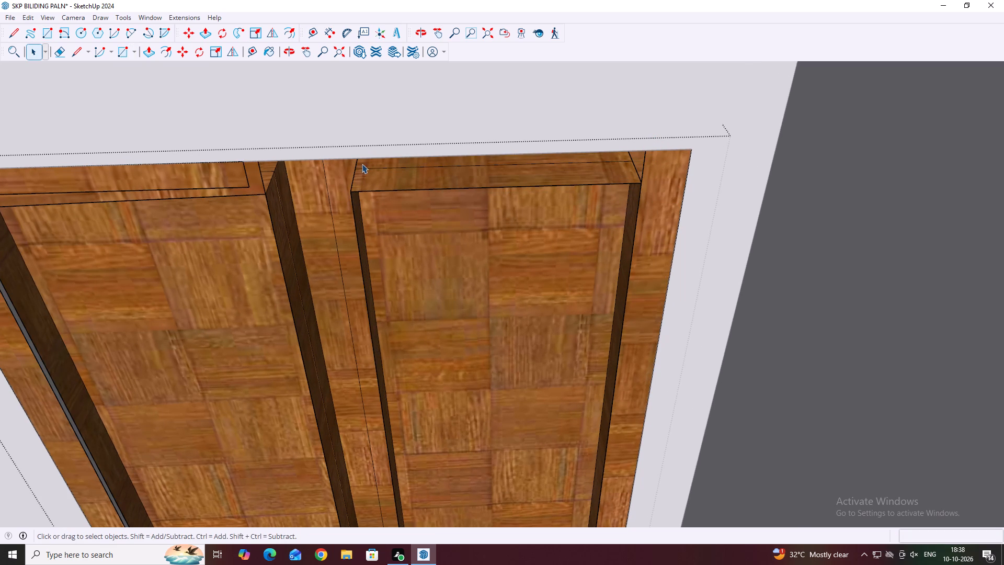
key("r")
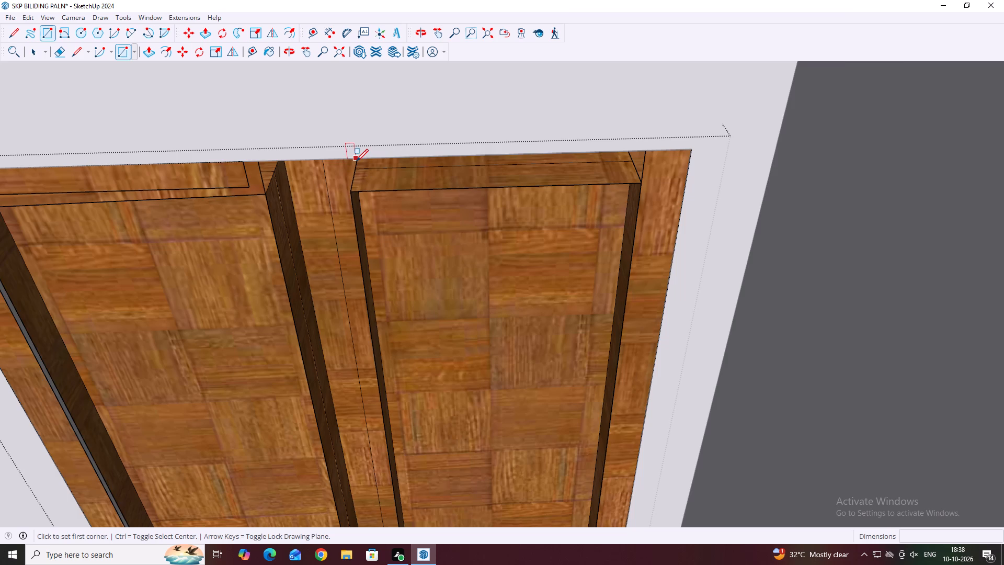
scroll(353, 177, "up", 2)
left_click(350, 196)
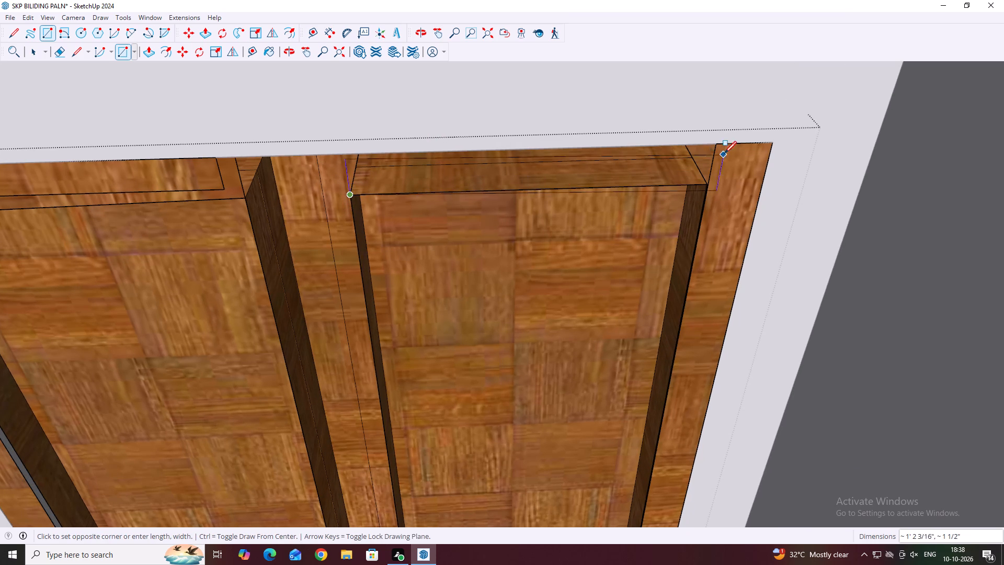
left_click(718, 143)
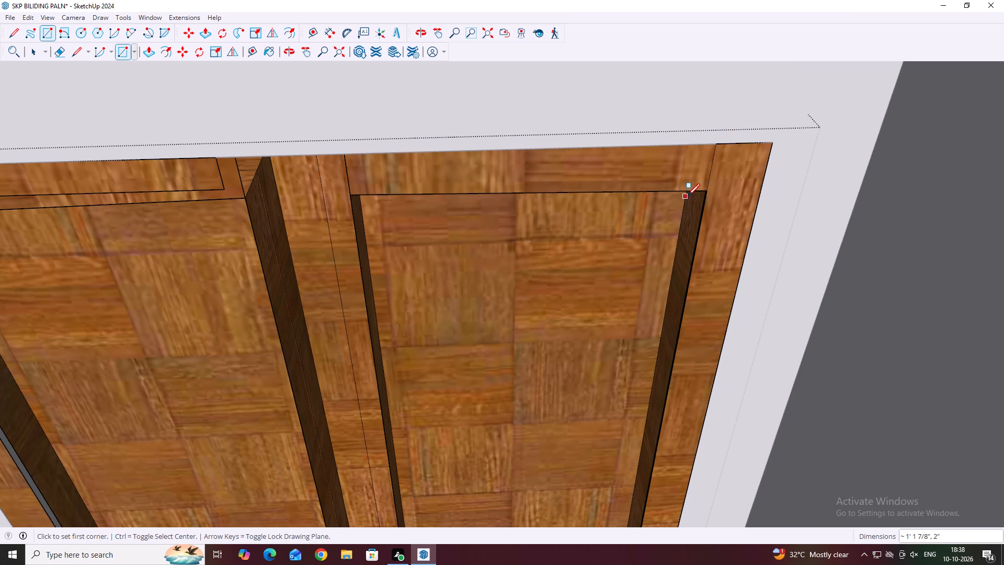
scroll(702, 185, "down", 7)
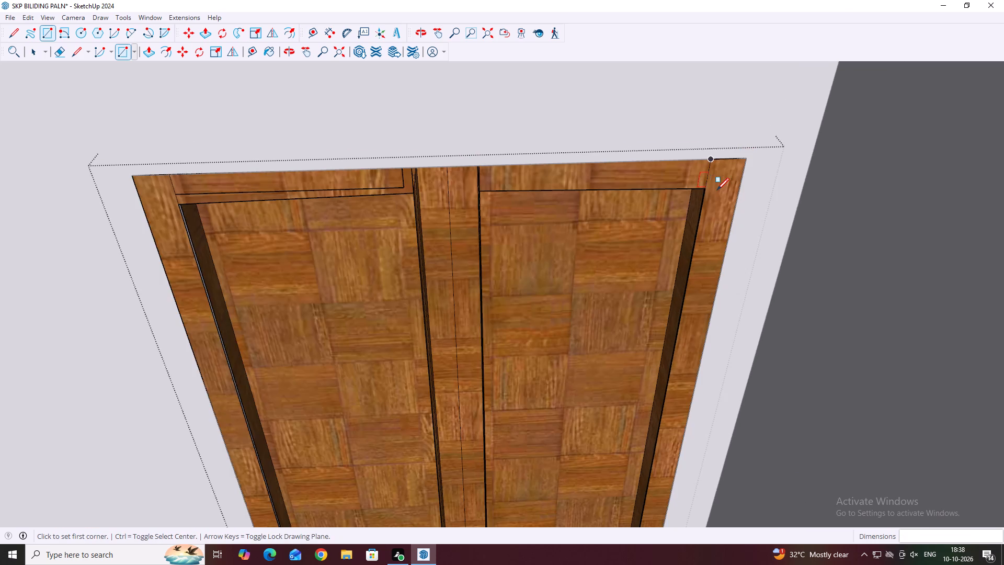
scroll(717, 190, "down", 4)
key("Escape")
key("space")
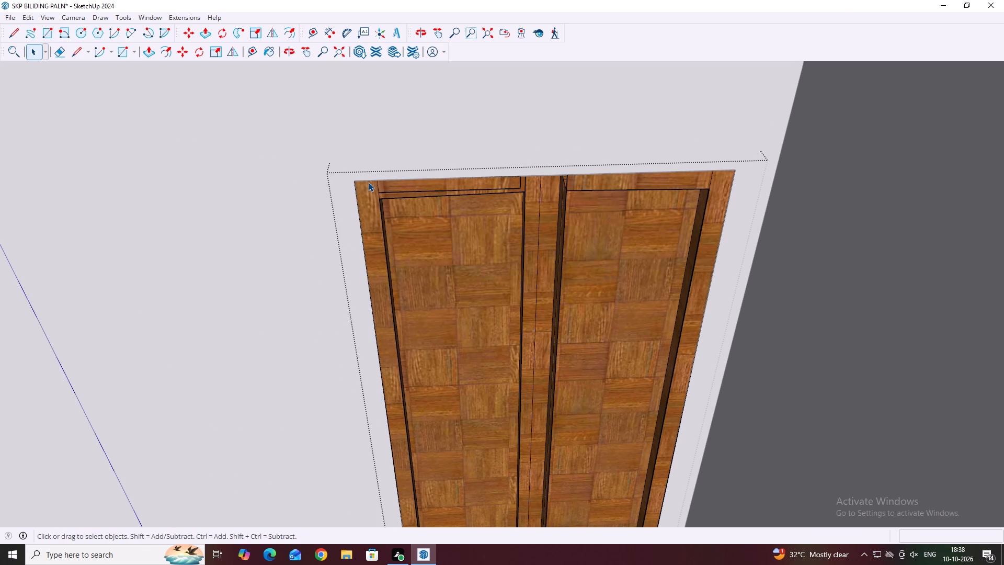
Redraw the rectangle of about 1' 1 7/8" by 2" across the top of the left leaf and stop editing the door.
key("r")
scroll(372, 183, "up", 5)
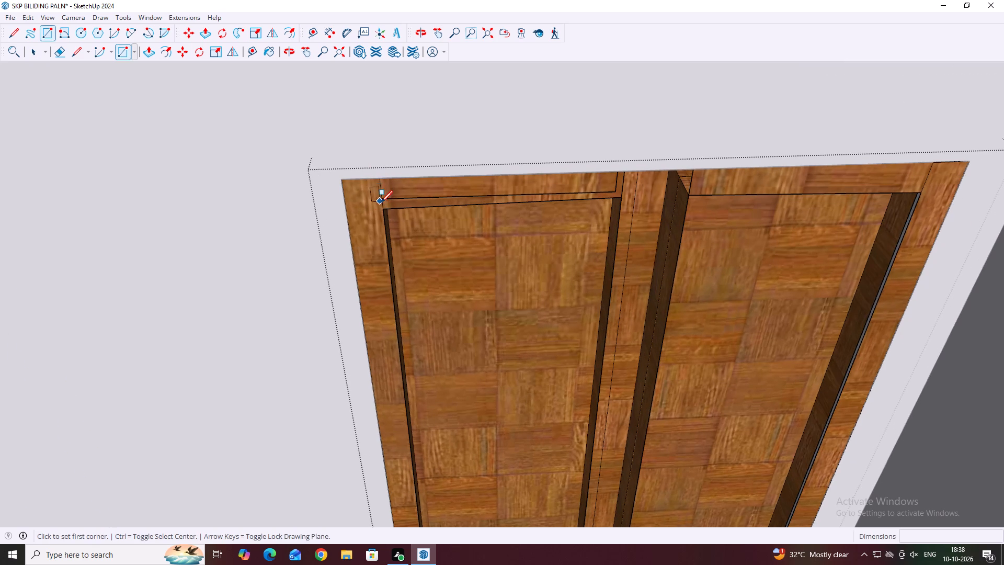
left_click(383, 209)
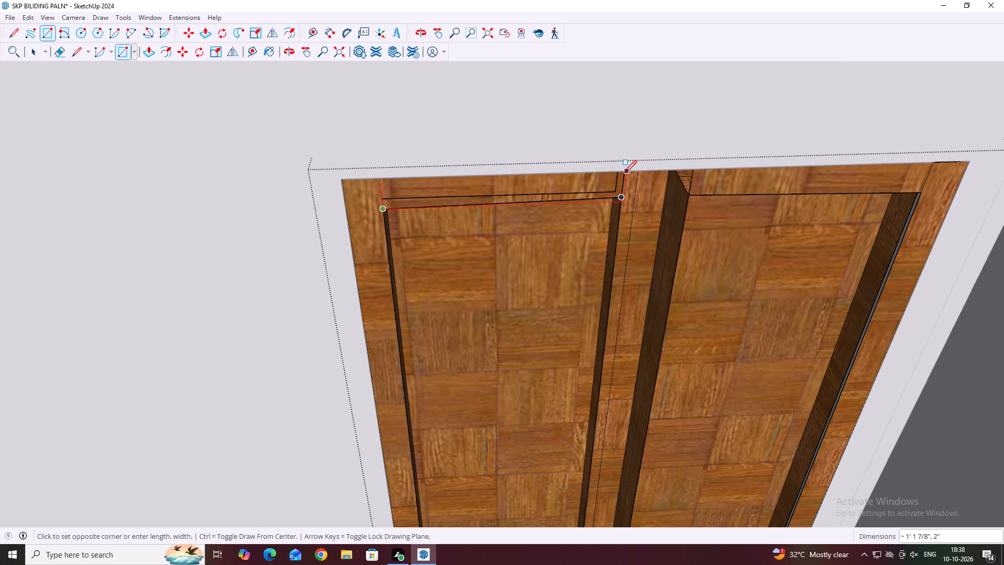
left_click(624, 172)
key("Escape")
scroll(604, 229, "down", 5)
key("space")
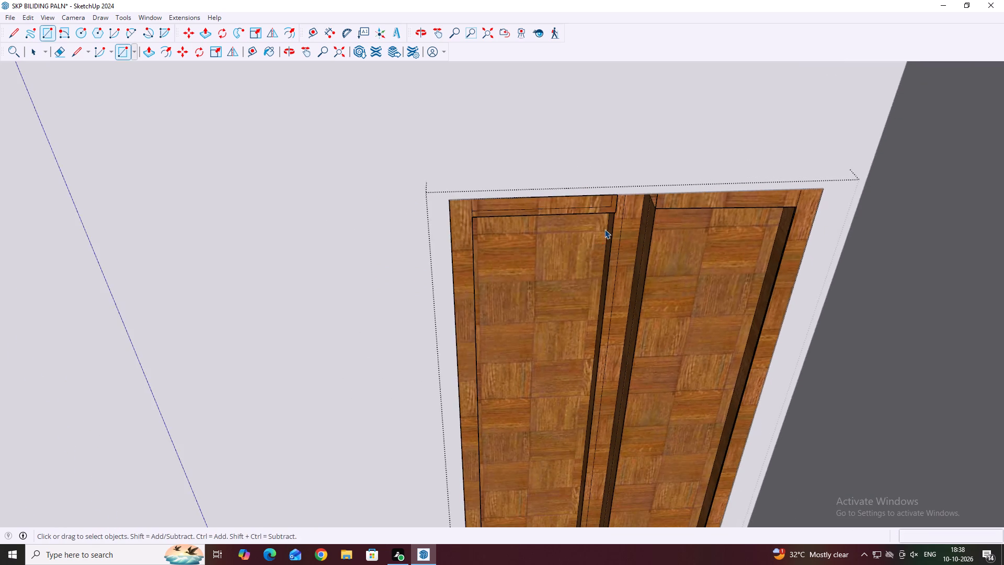
scroll(597, 224, "up", 3)
scroll(589, 211, "down", 20)
scroll(611, 247, "down", 1)
left_click(817, 228)
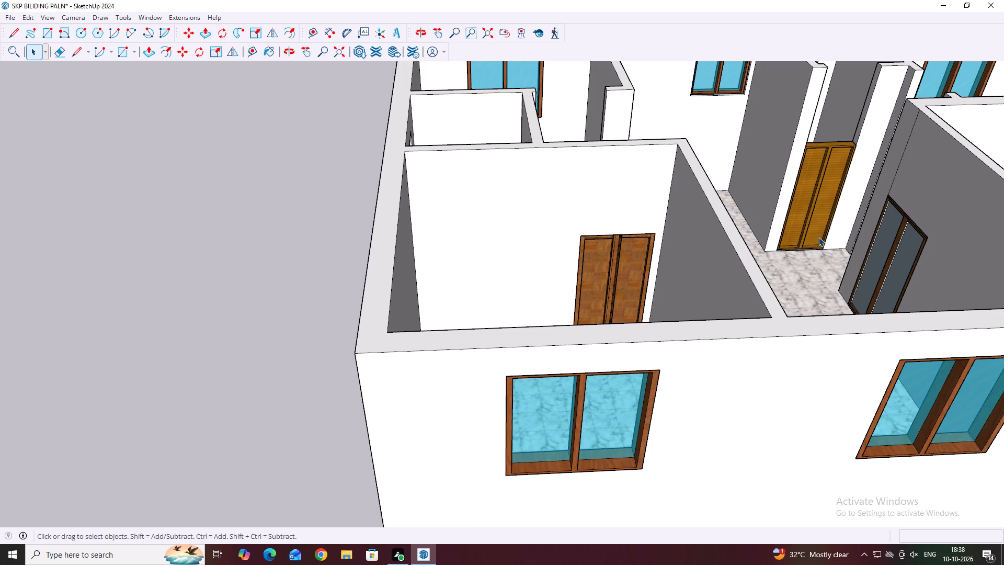
Reopen the brown double door for editing and select all its connected geometry, working at its foot by the marble floor.
middle_click_drag(632, 202, 652, 258)
scroll(650, 269, "up", 3)
middle_click_drag(636, 318, 636, 361)
scroll(624, 359, "up", 8)
middle_click_drag(571, 381, 528, 357)
middle_click_drag(536, 372, 521, 364)
scroll(470, 381, "up", 7)
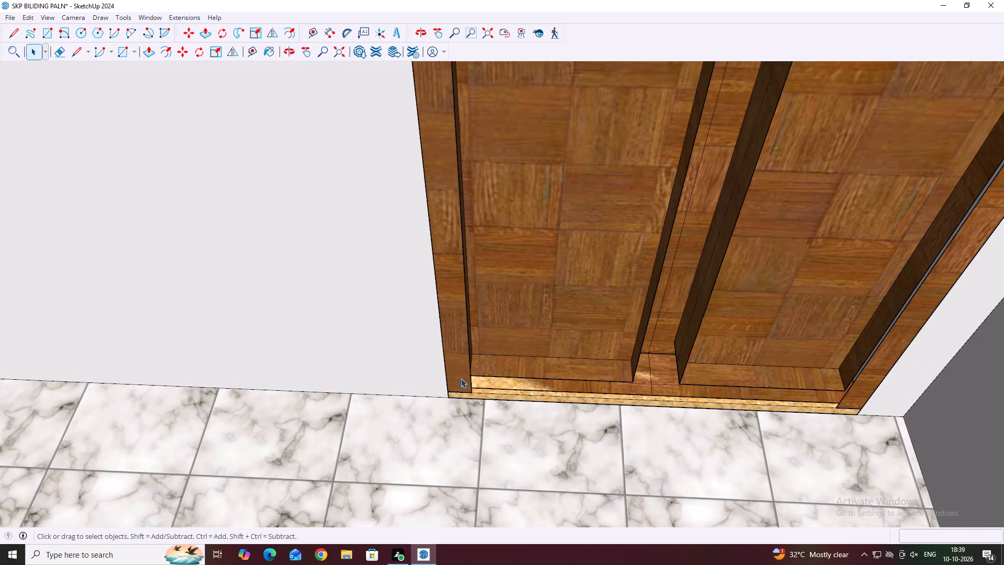
triple_click(530, 368)
scroll(500, 382, "up", 4)
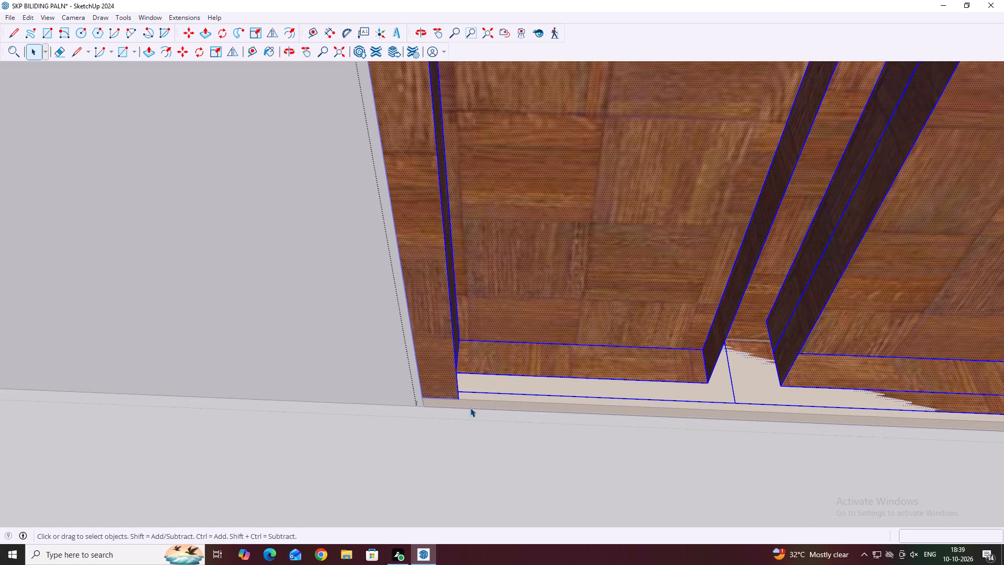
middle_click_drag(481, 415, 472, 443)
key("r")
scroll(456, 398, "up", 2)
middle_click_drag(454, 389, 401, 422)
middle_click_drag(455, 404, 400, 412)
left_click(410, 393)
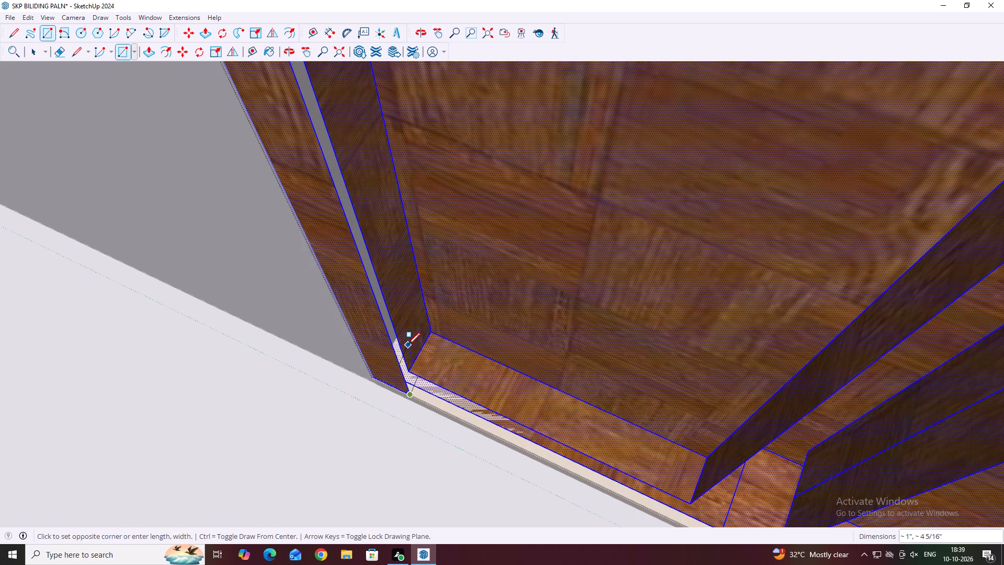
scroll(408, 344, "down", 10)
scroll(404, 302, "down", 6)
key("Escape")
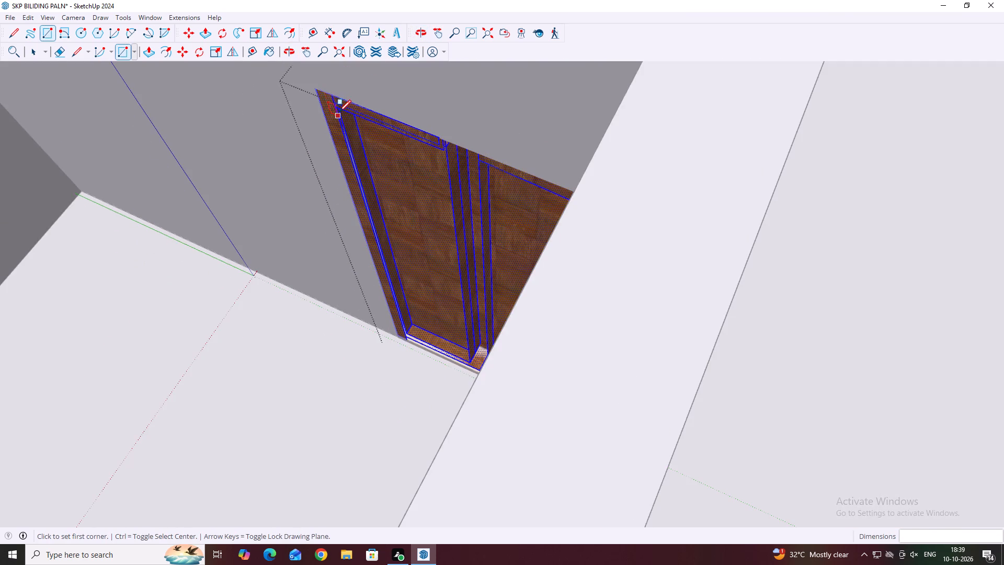
Examine the narrow gap beside the left leaf, the door's upper corner and the surrounding walls.
scroll(337, 107, "up", 17)
middle_click_drag(380, 145, 377, 140)
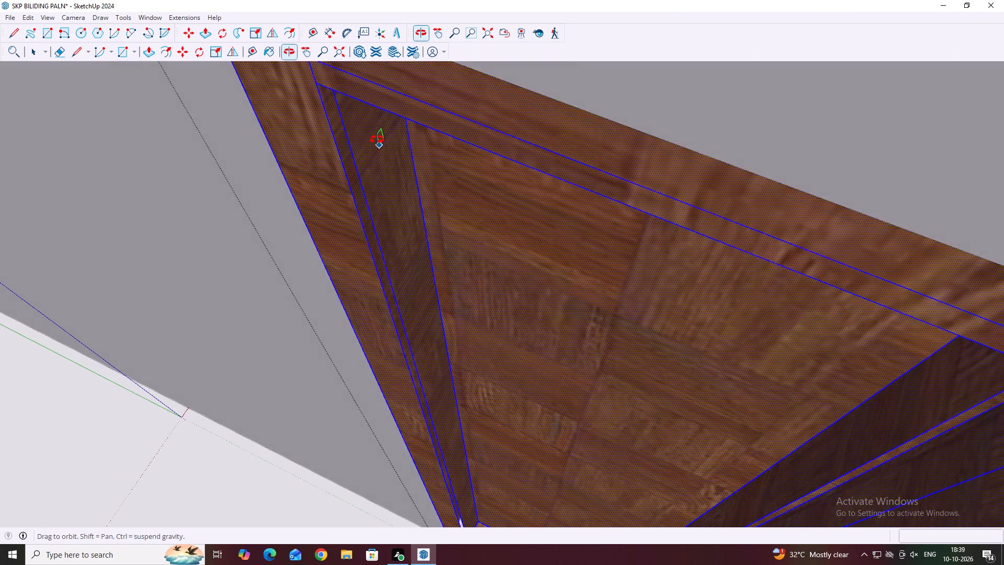
middle_click_drag(377, 140, 267, 87)
middle_click_drag(387, 103, 356, 32)
scroll(357, 32, "up", 1)
scroll(403, 170, "down", 7)
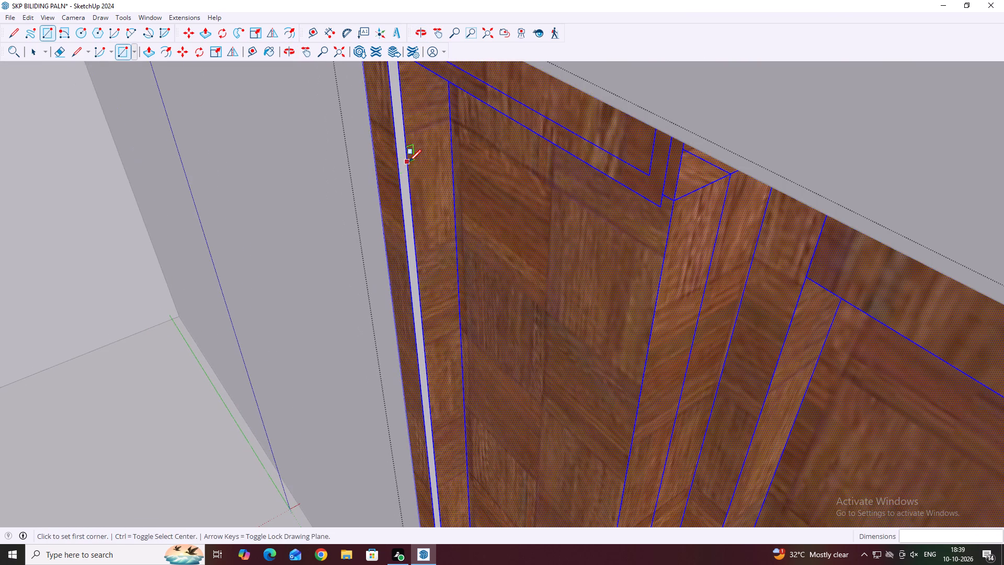
scroll(409, 162, "down", 2)
middle_click_drag(451, 263, 390, 223)
scroll(447, 257, "down", 3)
middle_click_drag(594, 239, 689, 259)
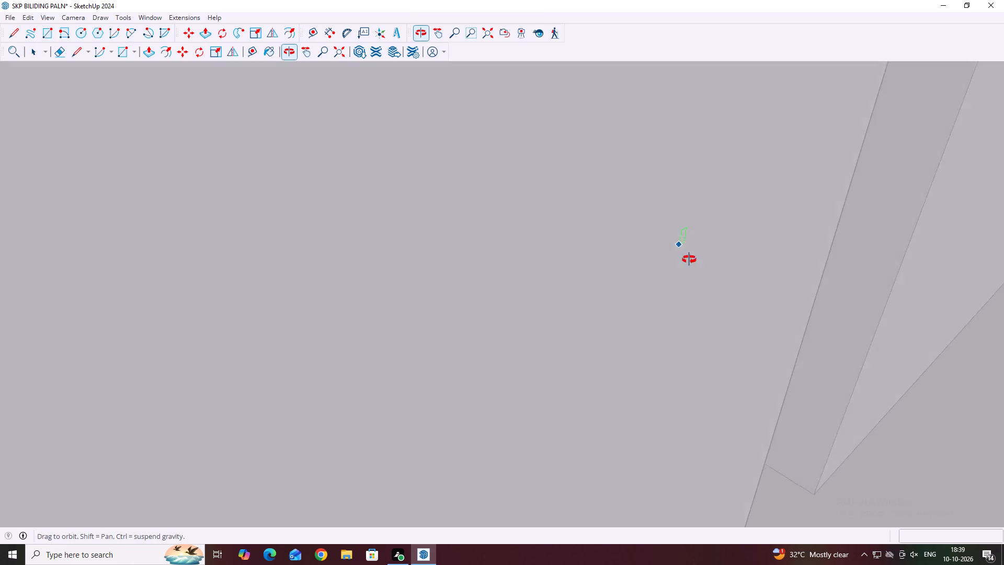
middle_click_drag(689, 259, 695, 257)
scroll(695, 257, "down", 20)
scroll(695, 257, "down", 15)
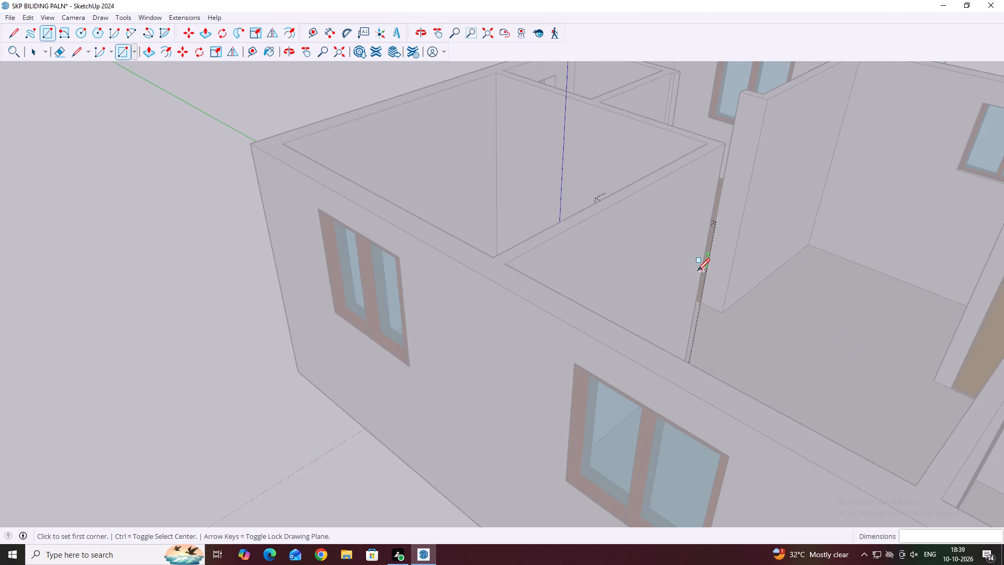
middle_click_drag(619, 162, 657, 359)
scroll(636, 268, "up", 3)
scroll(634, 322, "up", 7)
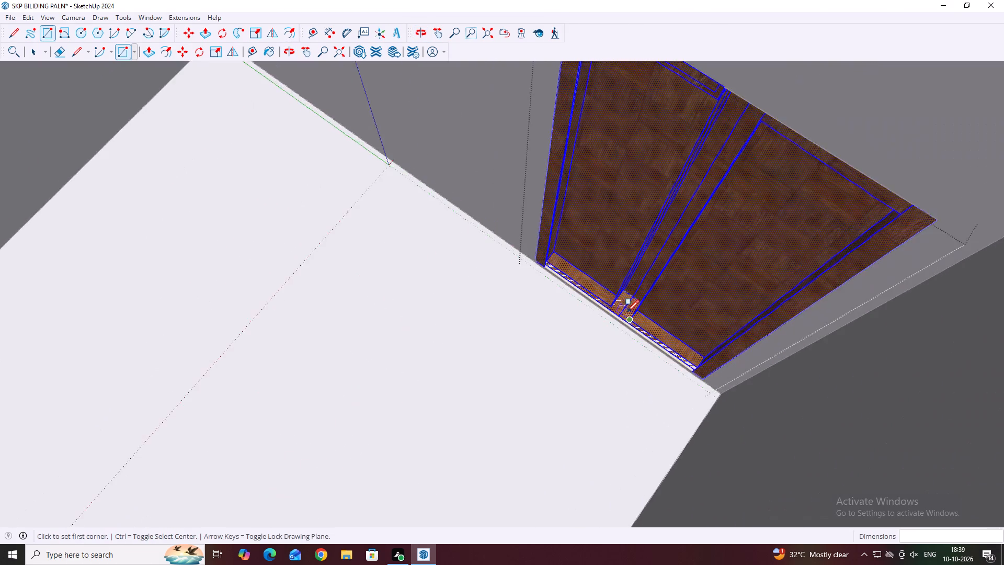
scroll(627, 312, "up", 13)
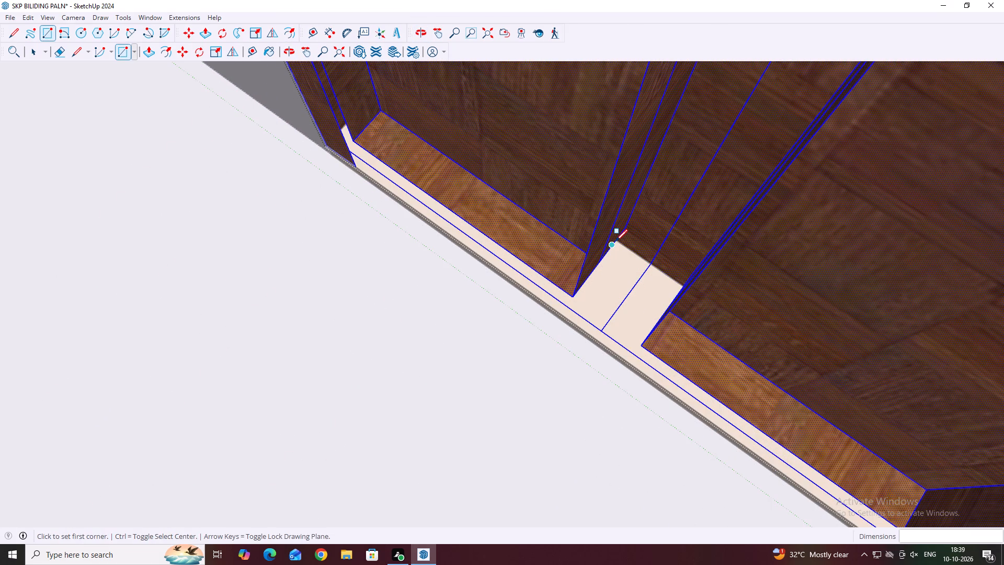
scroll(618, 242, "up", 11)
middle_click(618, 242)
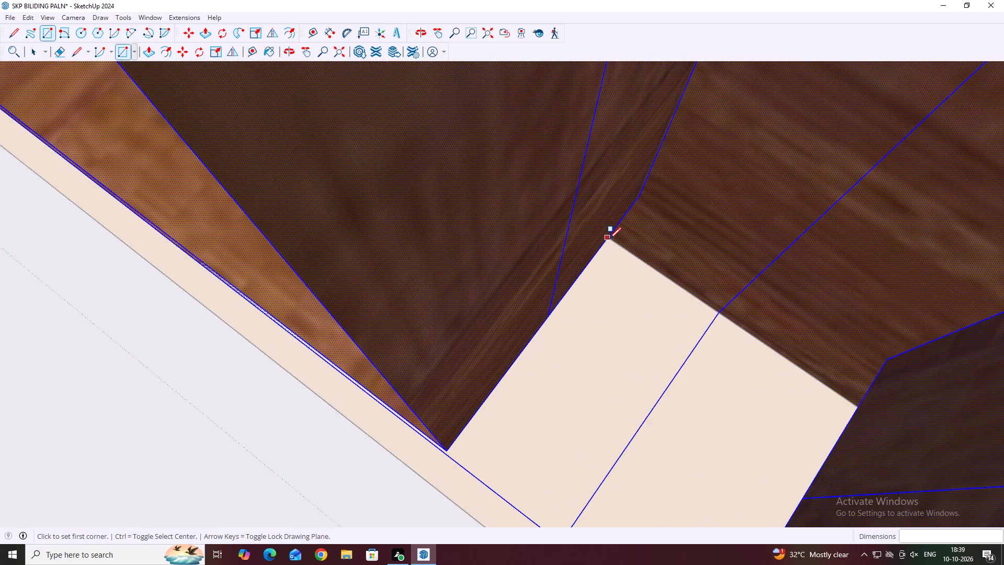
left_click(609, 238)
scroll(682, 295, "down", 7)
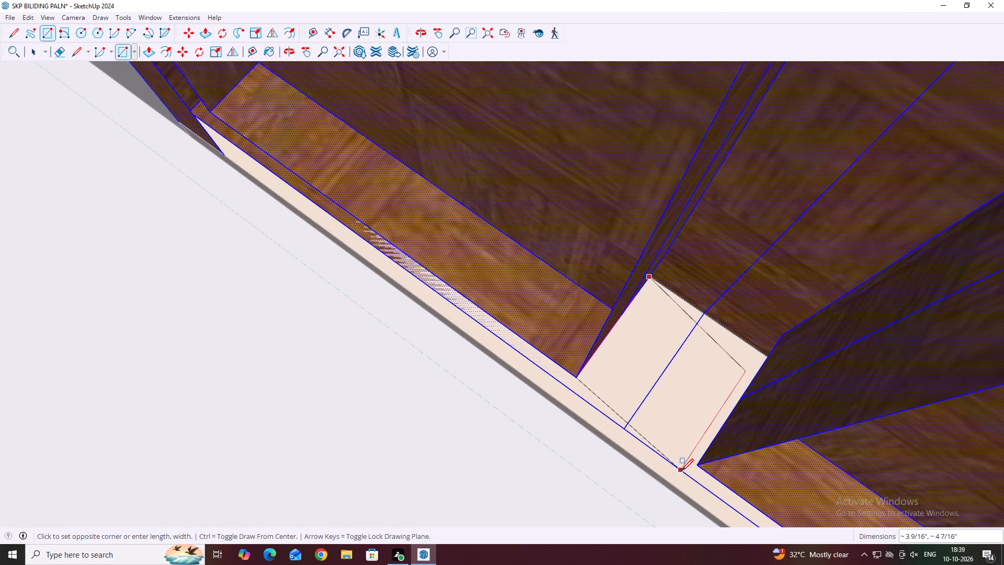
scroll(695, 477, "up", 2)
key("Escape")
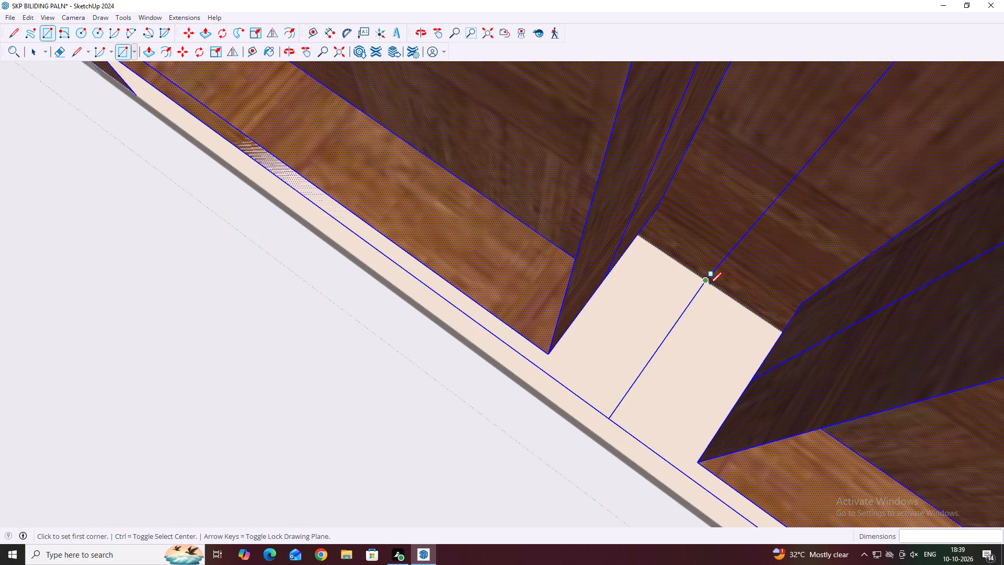
Draw rectangles about 2 3/8" by 4 1/2" and 2 1/4" by 4 1/2" on either side of the centre line at the door's foot.
left_click(708, 280)
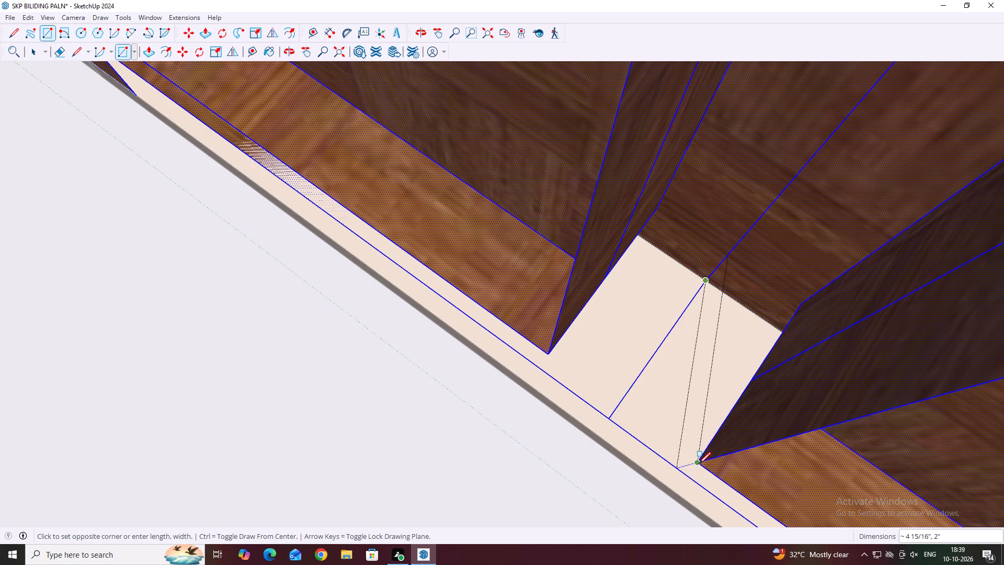
left_click(692, 476)
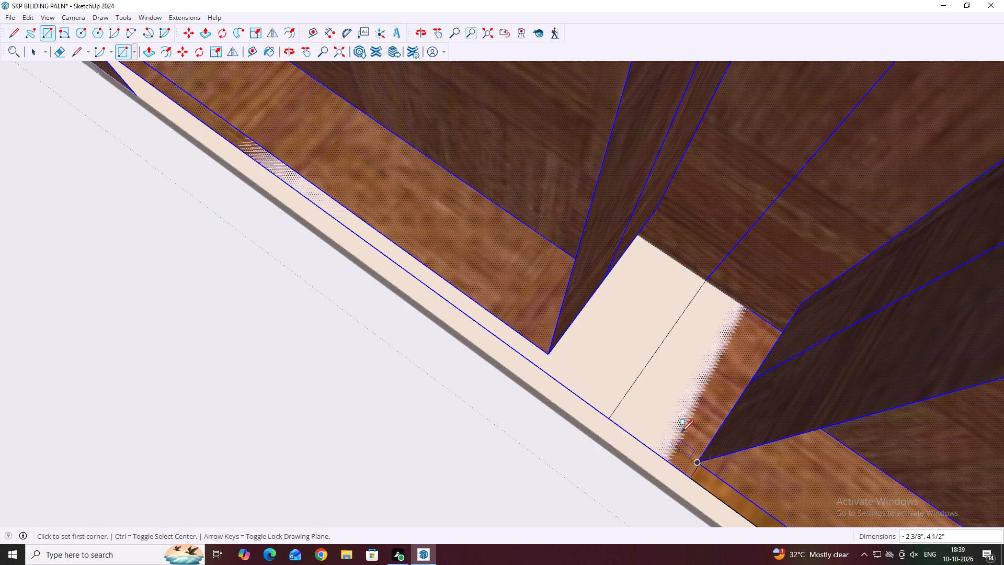
left_click(708, 280)
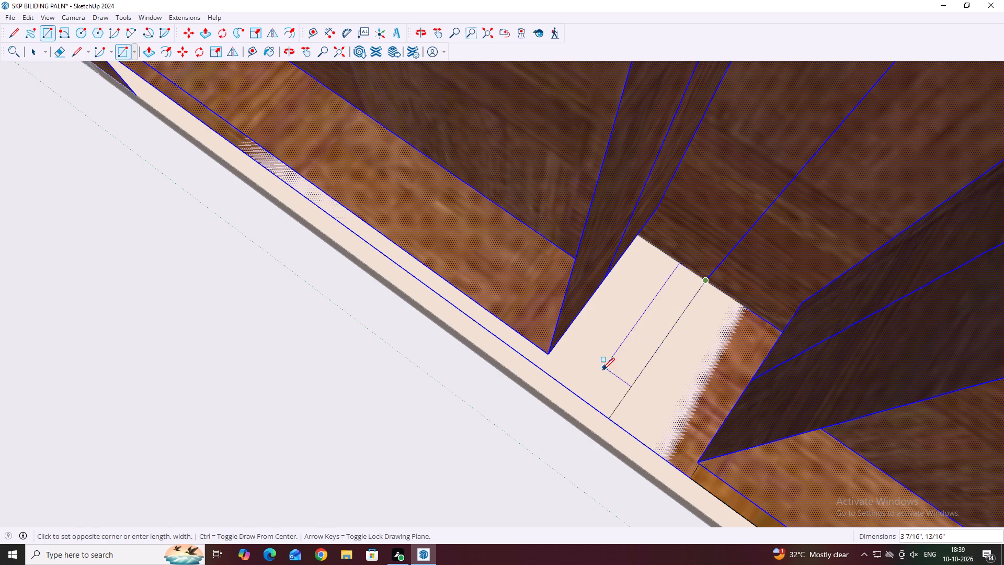
left_click(535, 365)
left_click_drag(536, 365, 536, 364)
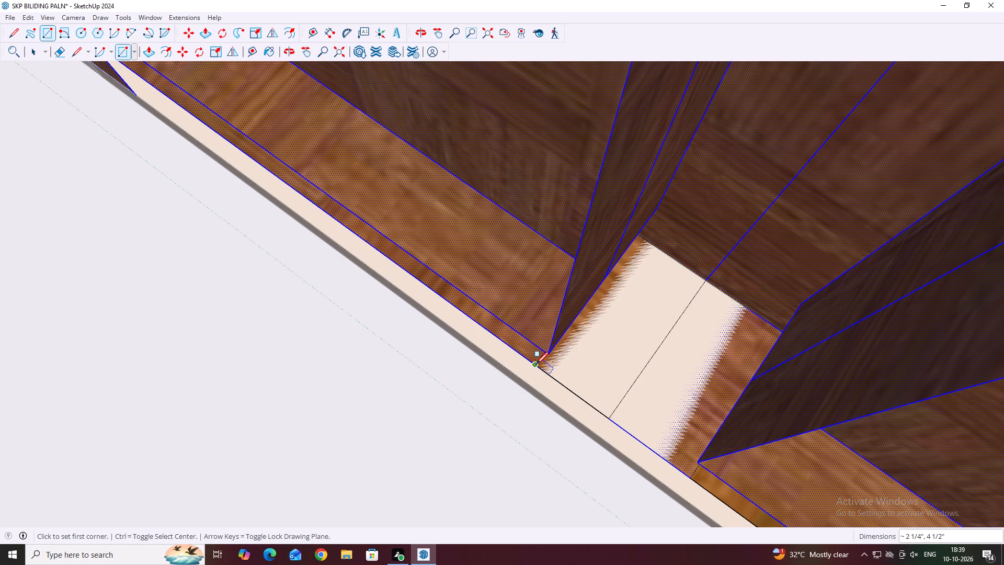
left_click_drag(536, 364, 541, 364)
left_click(709, 279)
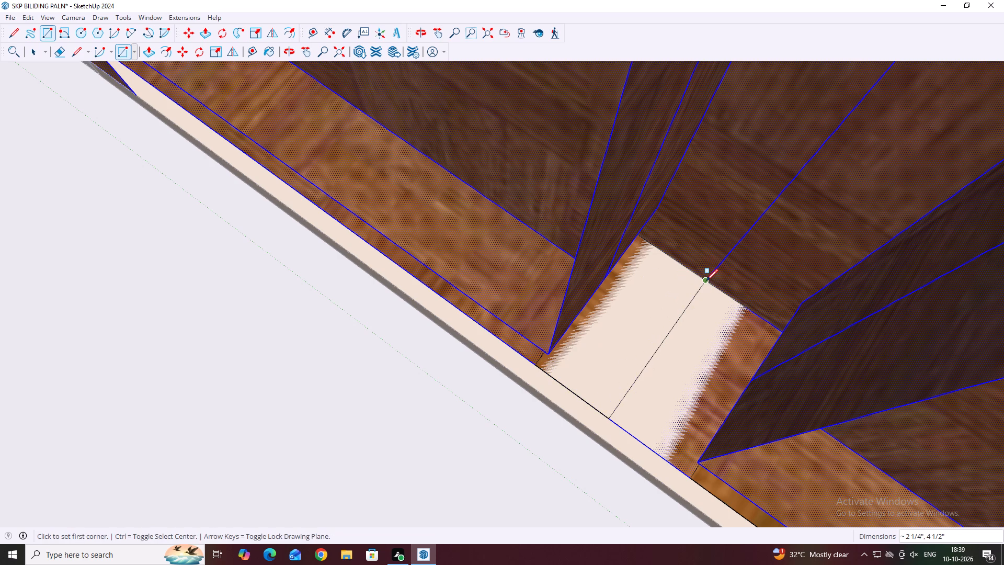
Draw a rectangle about 2" by 4 1/2" between the centre line and the left leaf at the door's foot.
left_click(706, 281)
left_click(537, 363)
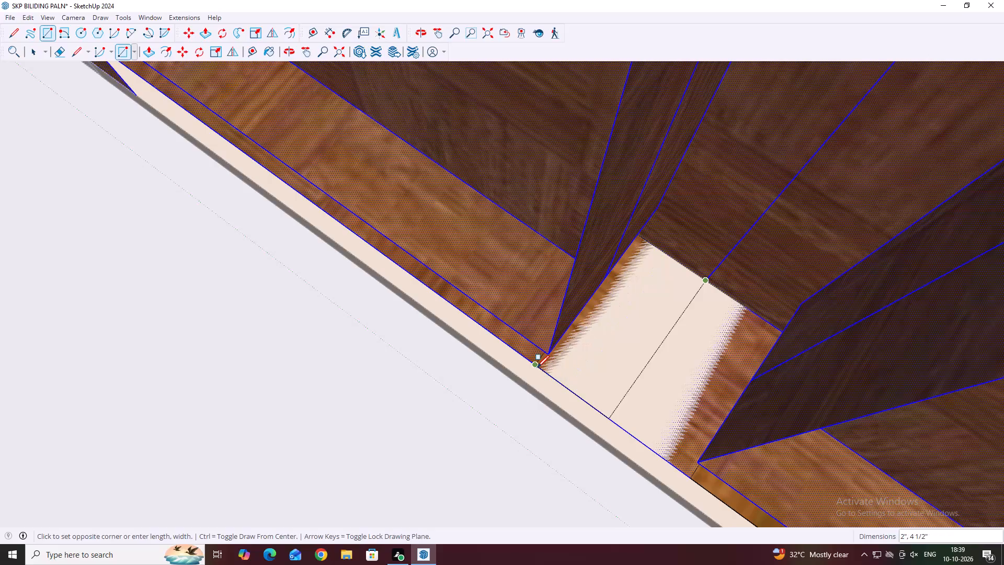
left_click(610, 417)
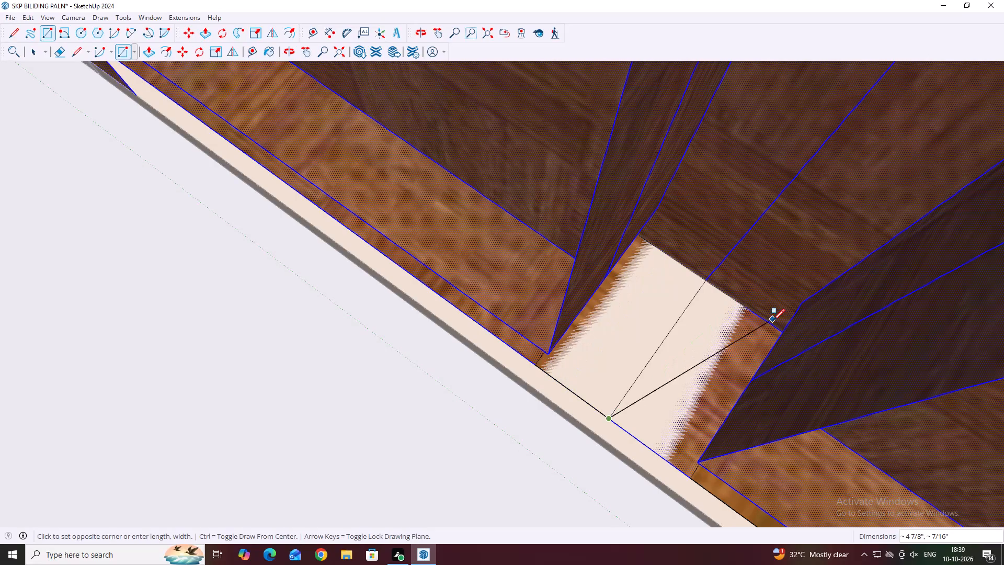
key("Escape")
scroll(714, 299, "down", 6)
key("space")
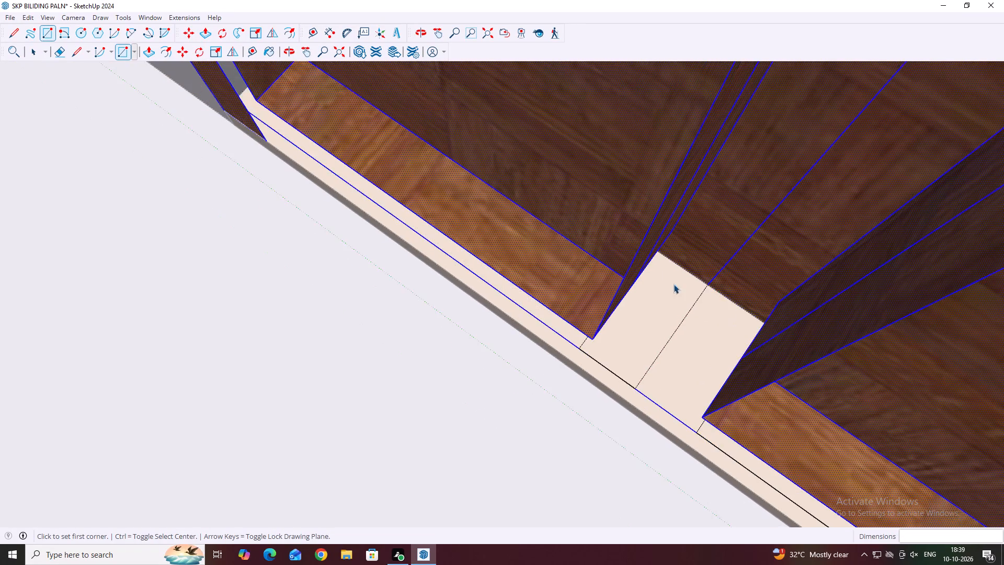
Draw a rectangle about 1' 1 5/8" by 1/2" along the base of the left leaf, starting at the left frame.
scroll(661, 276, "down", 6)
middle_click_drag(467, 239, 535, 248)
middle_click_drag(463, 222, 405, 217)
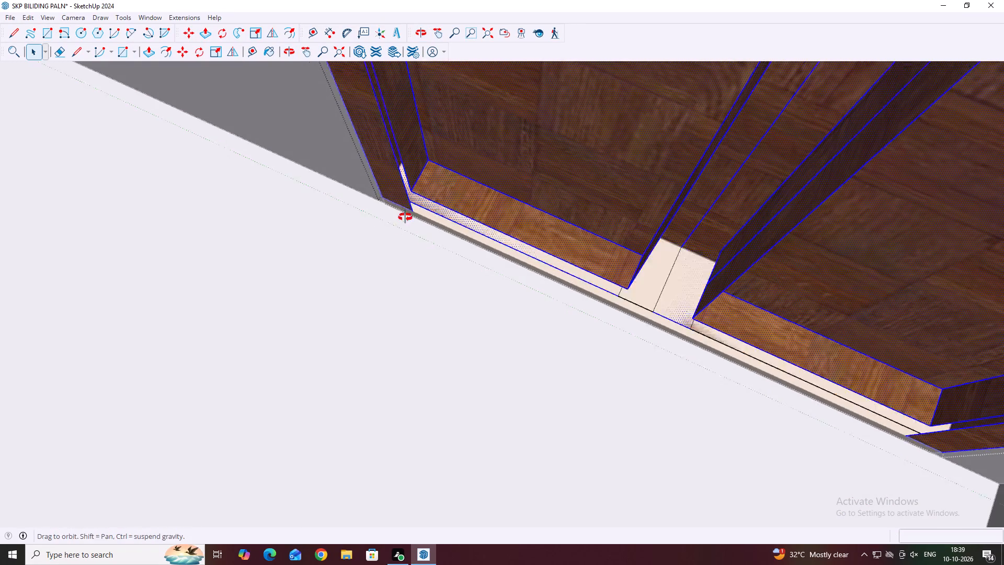
middle_click_drag(405, 217, 357, 209)
scroll(443, 186, "up", 4)
key("r")
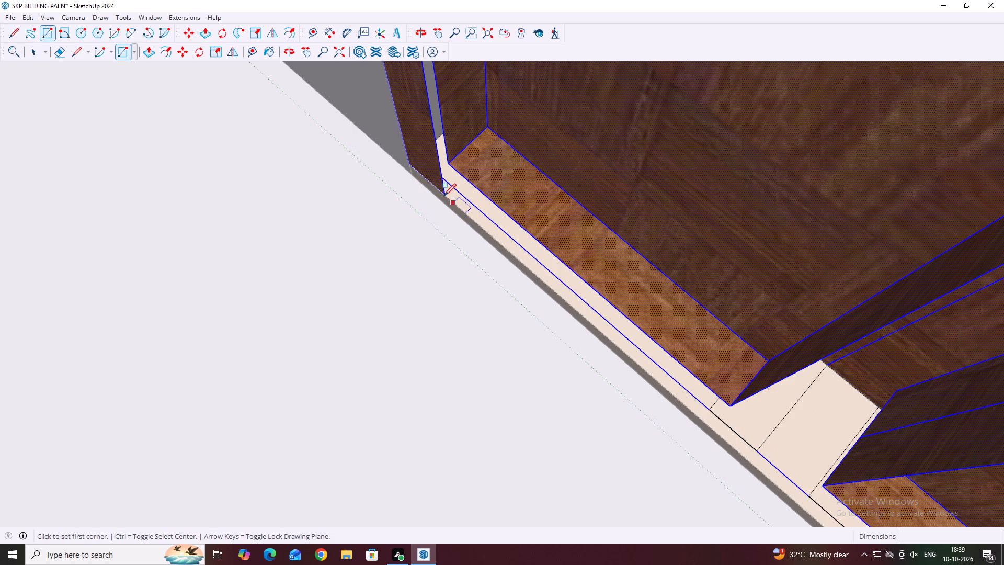
scroll(443, 195, "up", 2)
left_click(442, 191)
left_click(454, 183)
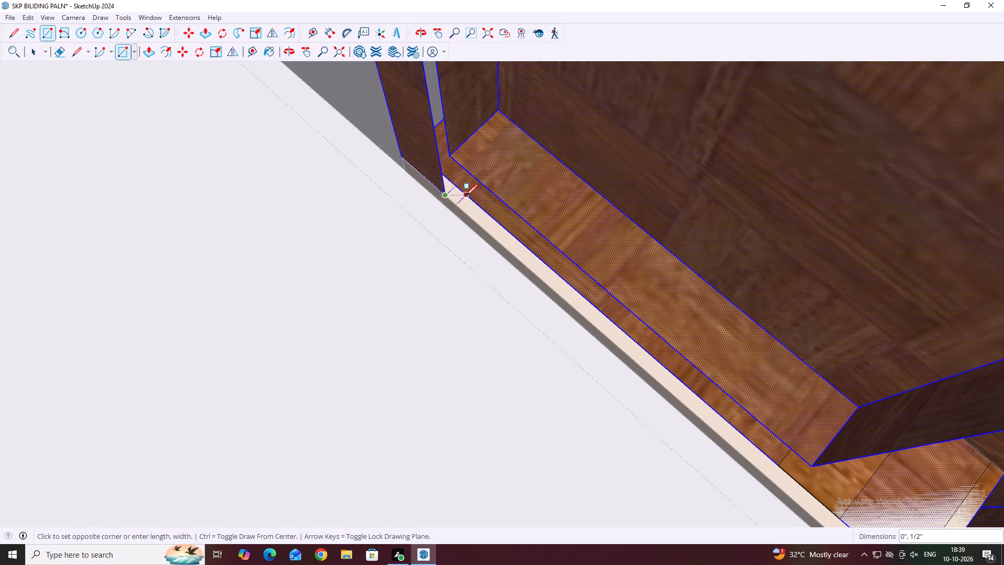
scroll(551, 275, "down", 4)
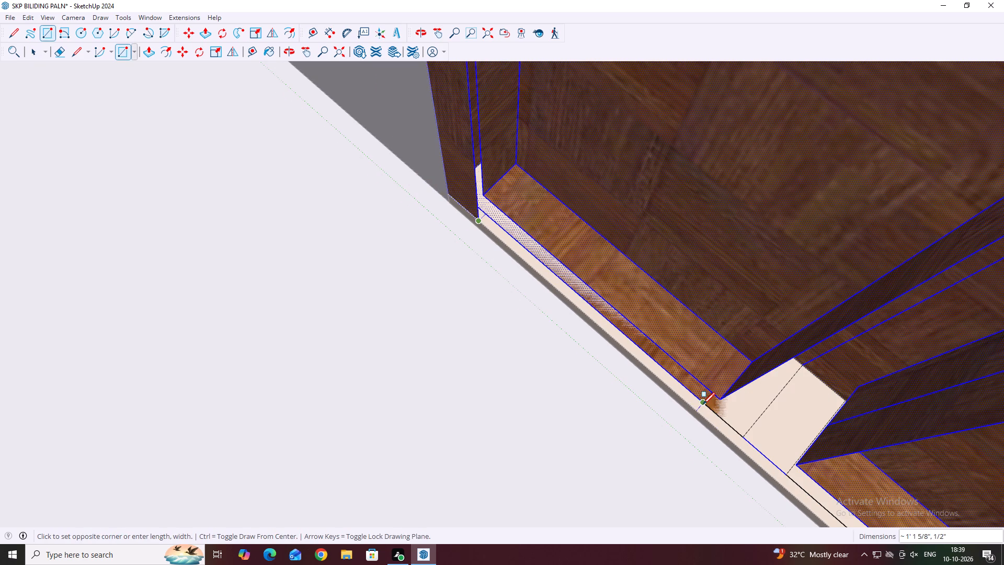
left_click(703, 404)
Continue the base strip with a rectangle about 1' 6 1/8" by 1/2" from the left leaf's inner end to the right frame.
scroll(641, 340, "down", 6)
scroll(692, 383, "up", 2)
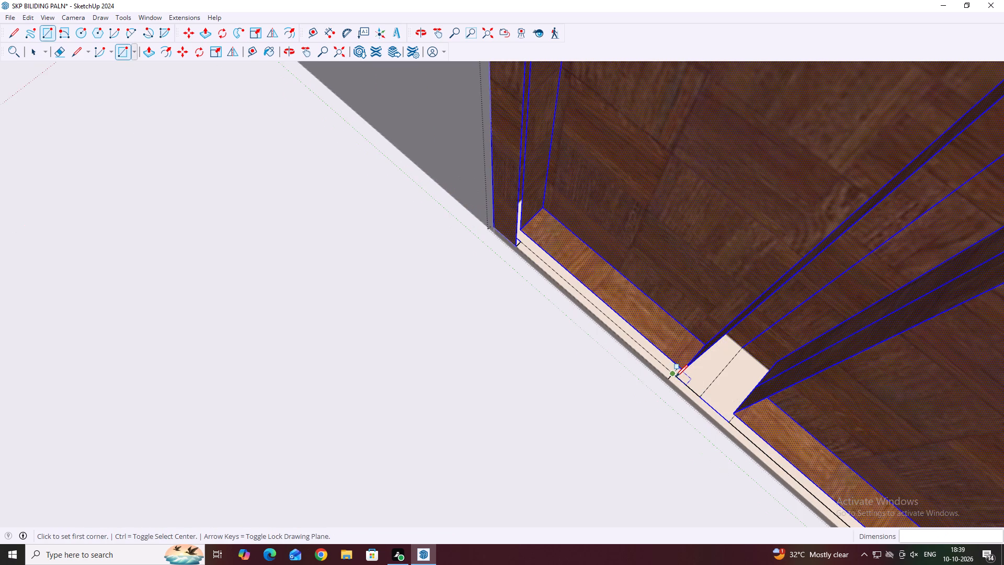
left_click(676, 376)
scroll(713, 414, "down", 10)
scroll(787, 481, "up", 7)
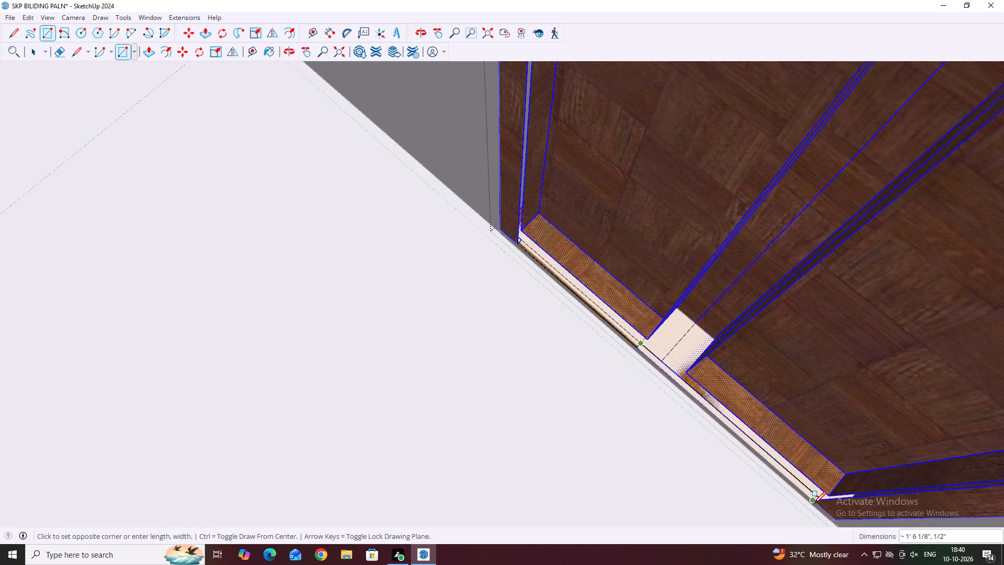
scroll(814, 504, "up", 7)
left_click(815, 500)
Draw a rectangle about 6' by 2 1/8" over the full height of the right frame post.
scroll(817, 496, "up", 1)
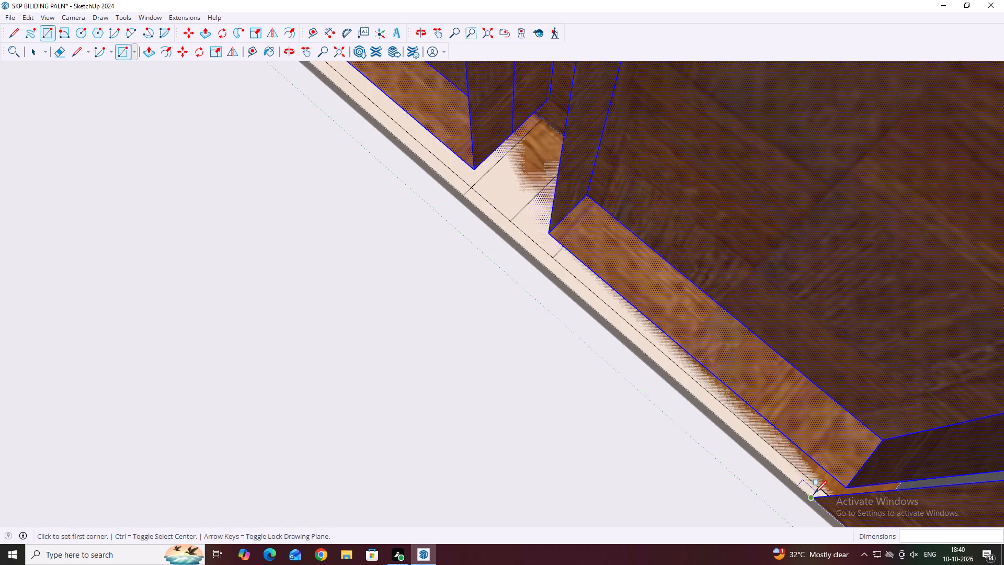
scroll(814, 498, "up", 3)
left_click(813, 497)
left_click(835, 493)
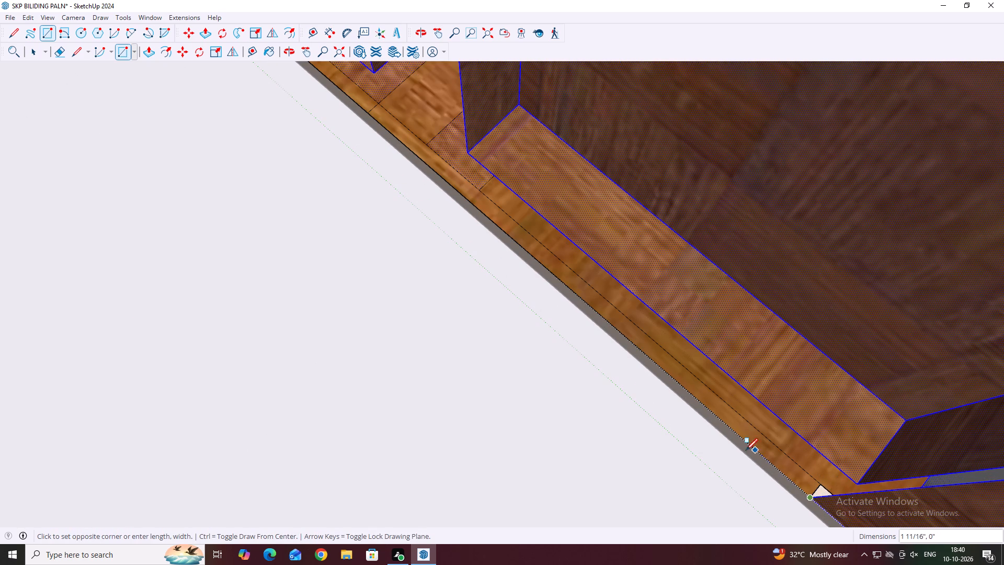
scroll(735, 447, "down", 7)
middle_click_drag(737, 442, 812, 514)
scroll(866, 387, "up", 12)
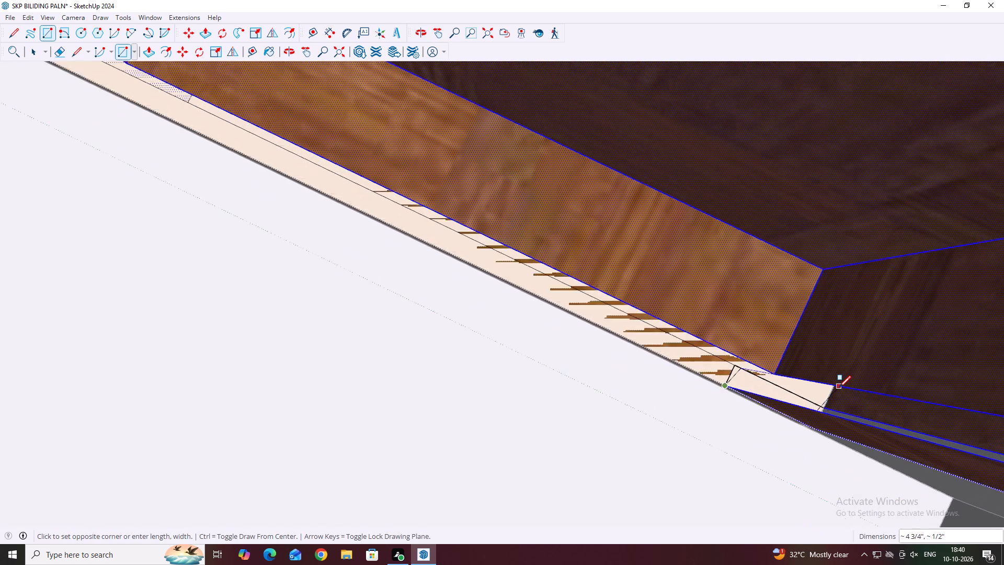
scroll(839, 388, "up", 2)
left_click(710, 385)
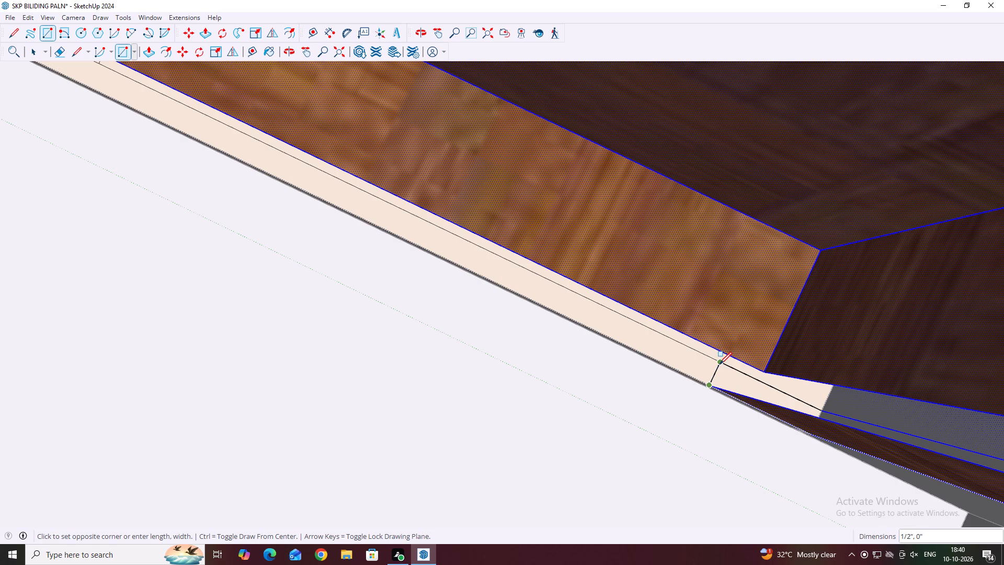
left_click(720, 363)
scroll(746, 369, "down", 20)
scroll(746, 369, "down", 10)
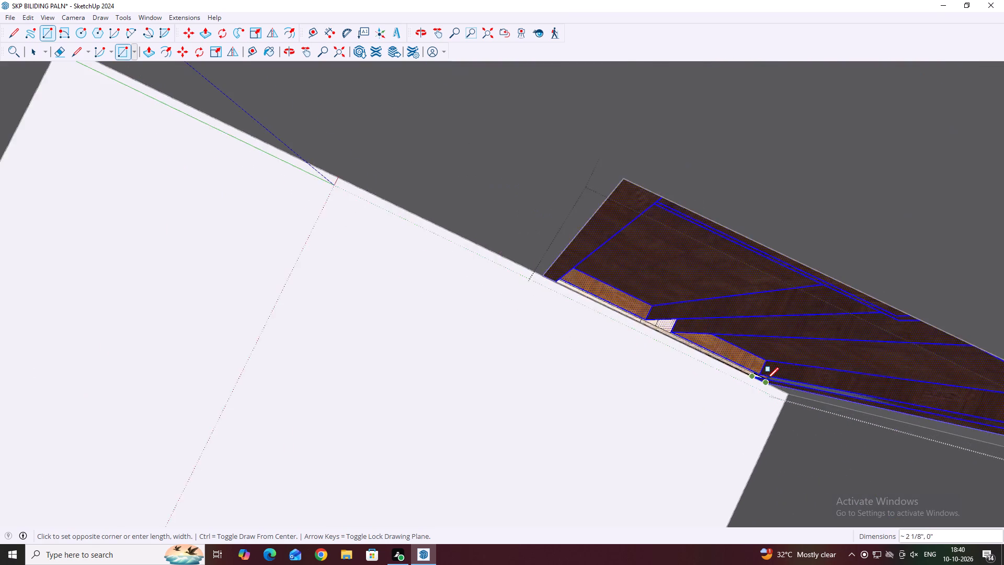
scroll(767, 379, "down", 3)
scroll(912, 413, "up", 17)
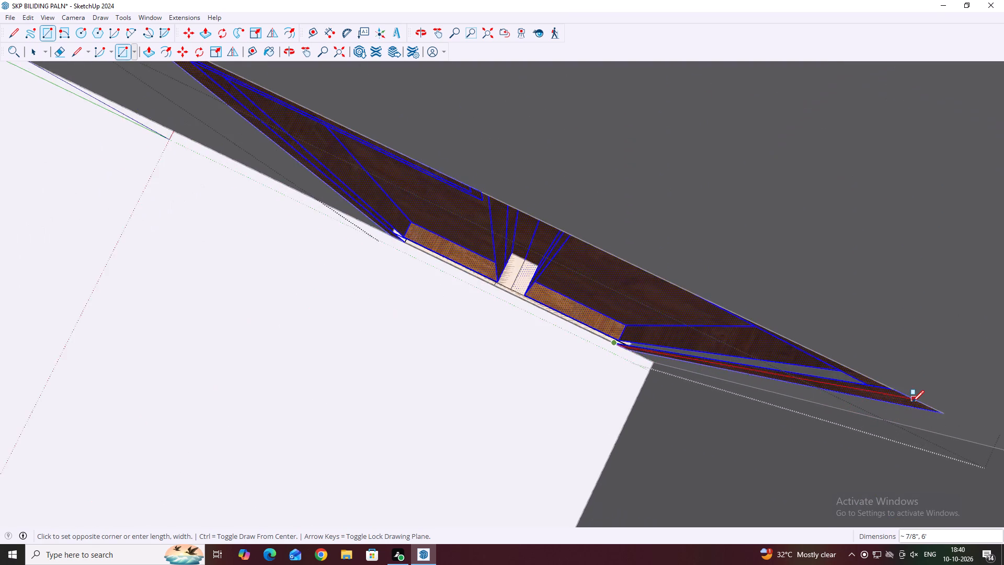
scroll(912, 402, "up", 7)
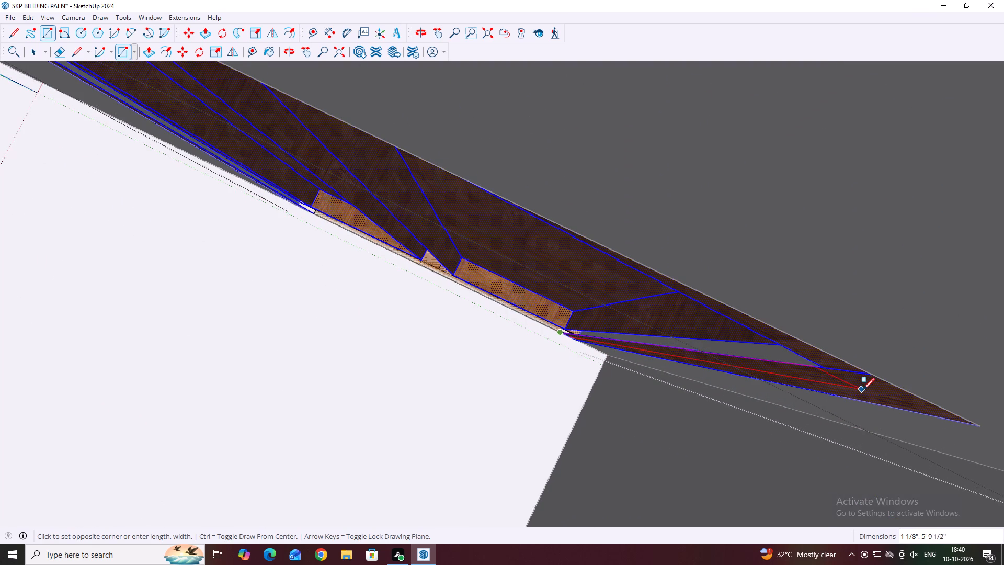
left_click(978, 428)
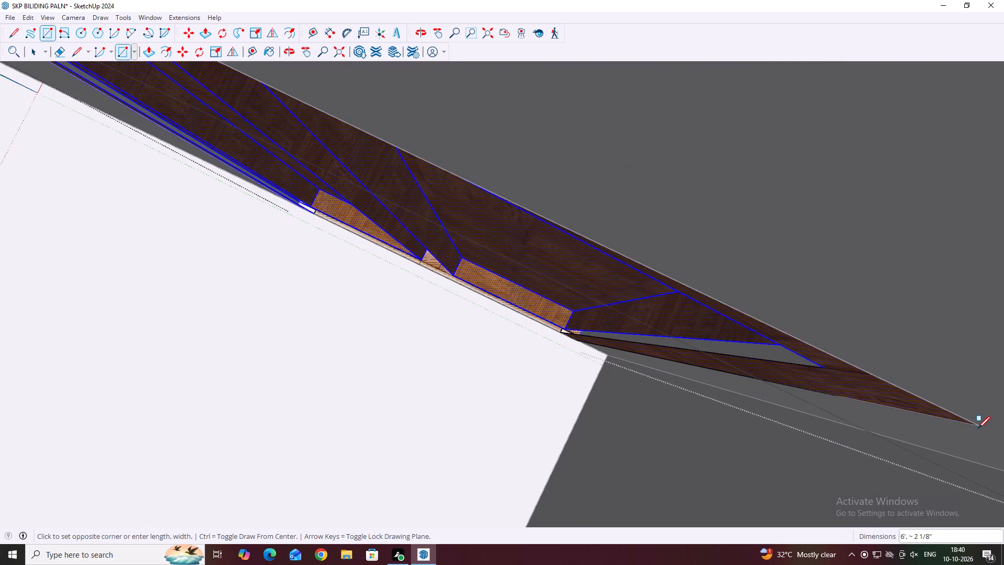
Draw a rectangle about 1/8" by 5' 8" up the gap beside the right leaf and a small one across the gap's foot.
middle_click_drag(689, 377, 736, 355)
middle_click_drag(708, 217, 769, 264)
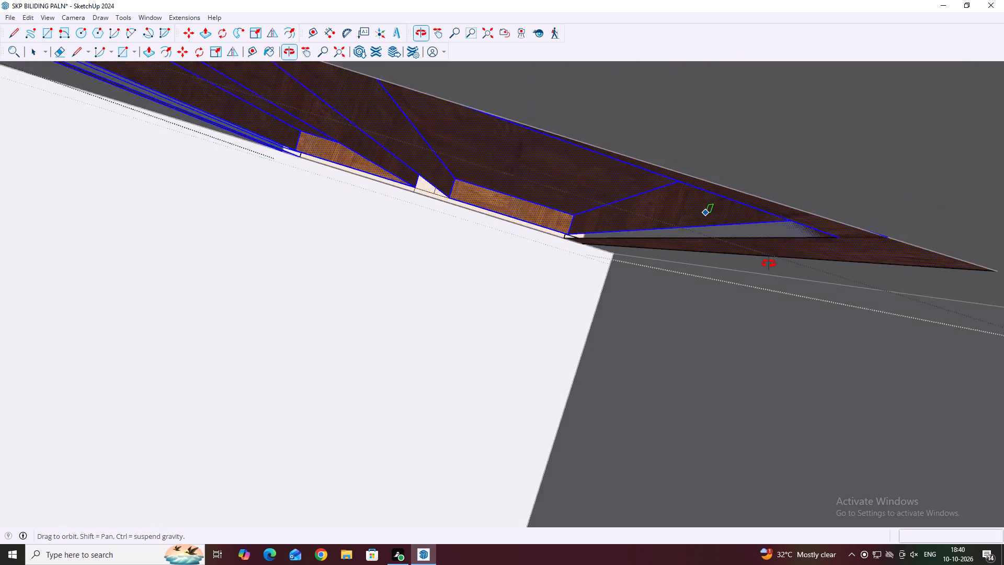
scroll(837, 256, "up", 2)
left_click(840, 243)
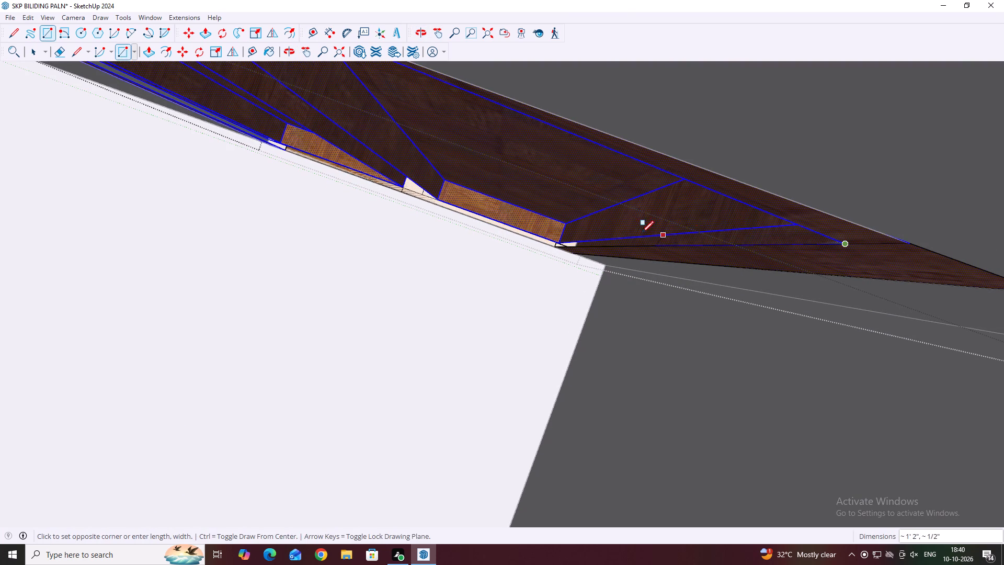
scroll(563, 236, "up", 11)
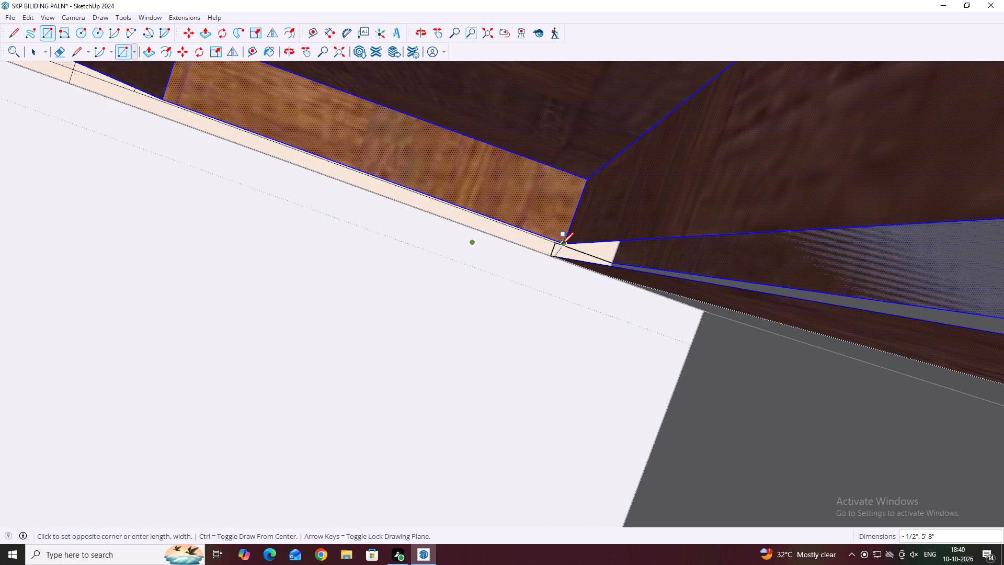
scroll(553, 246, "up", 3)
left_click(556, 243)
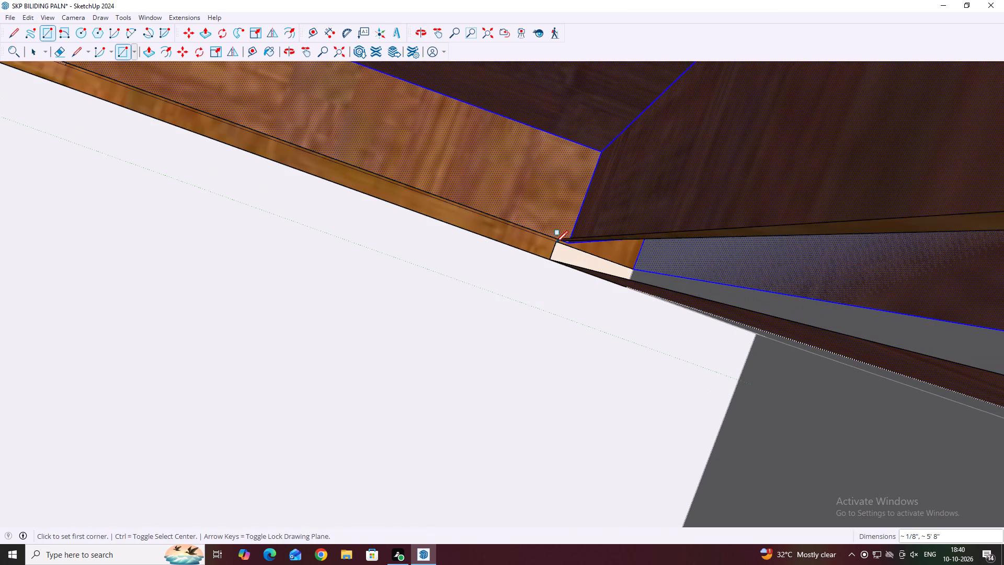
scroll(557, 246, "up", 2)
left_click(555, 243)
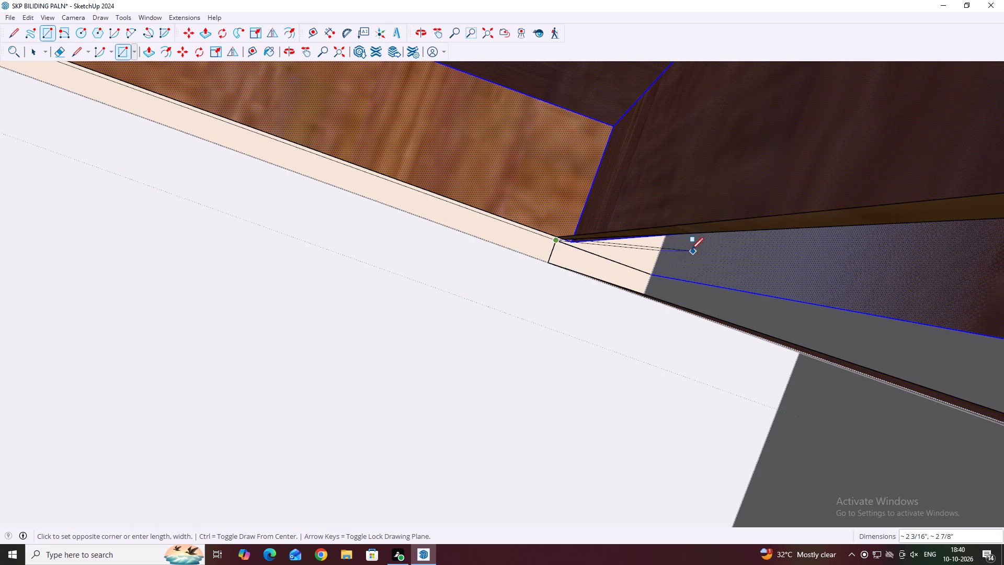
left_click(666, 233)
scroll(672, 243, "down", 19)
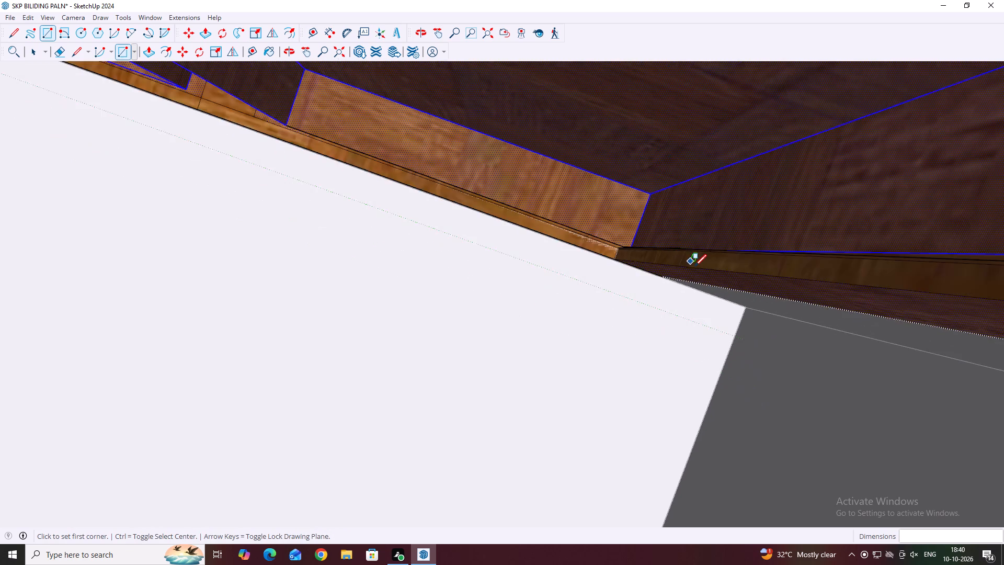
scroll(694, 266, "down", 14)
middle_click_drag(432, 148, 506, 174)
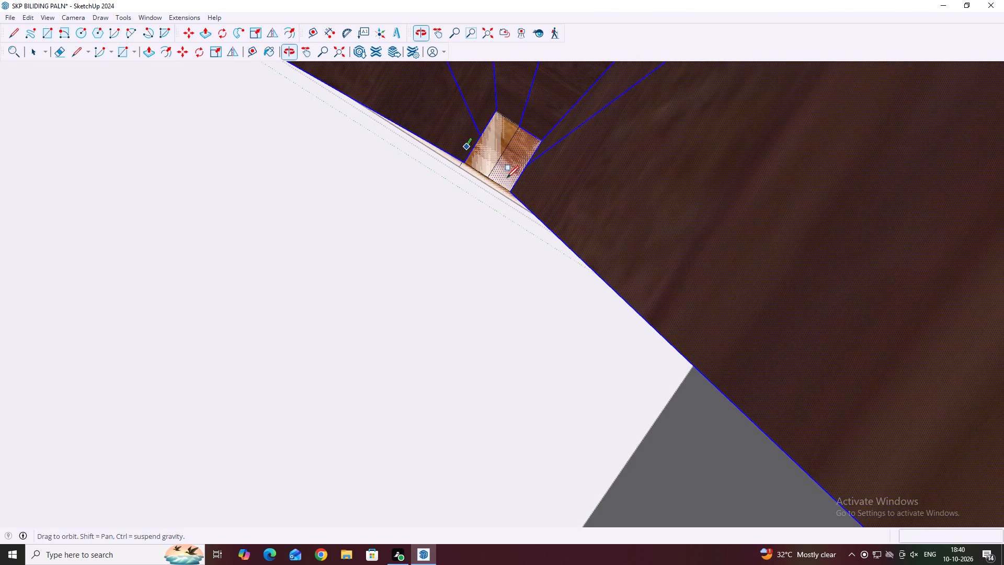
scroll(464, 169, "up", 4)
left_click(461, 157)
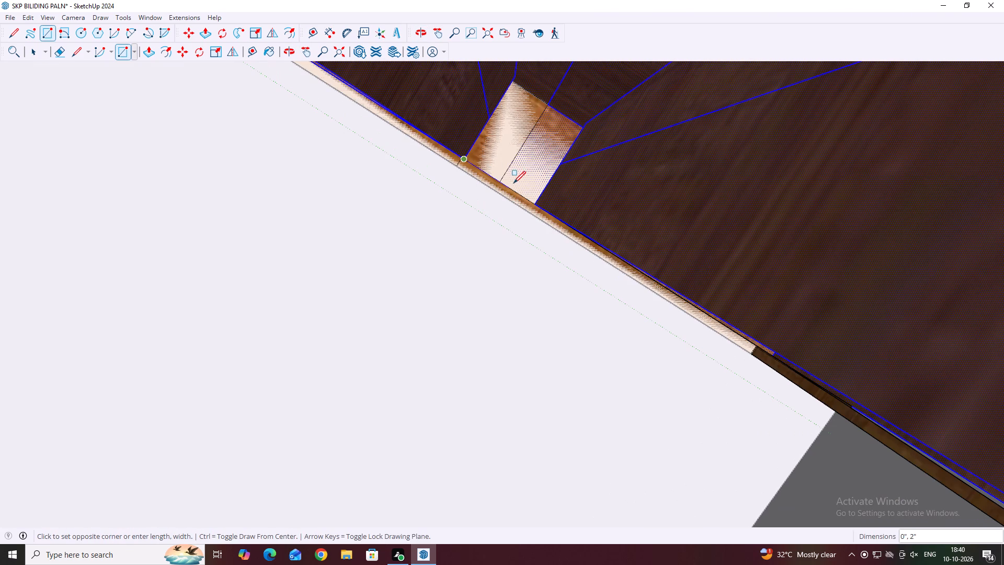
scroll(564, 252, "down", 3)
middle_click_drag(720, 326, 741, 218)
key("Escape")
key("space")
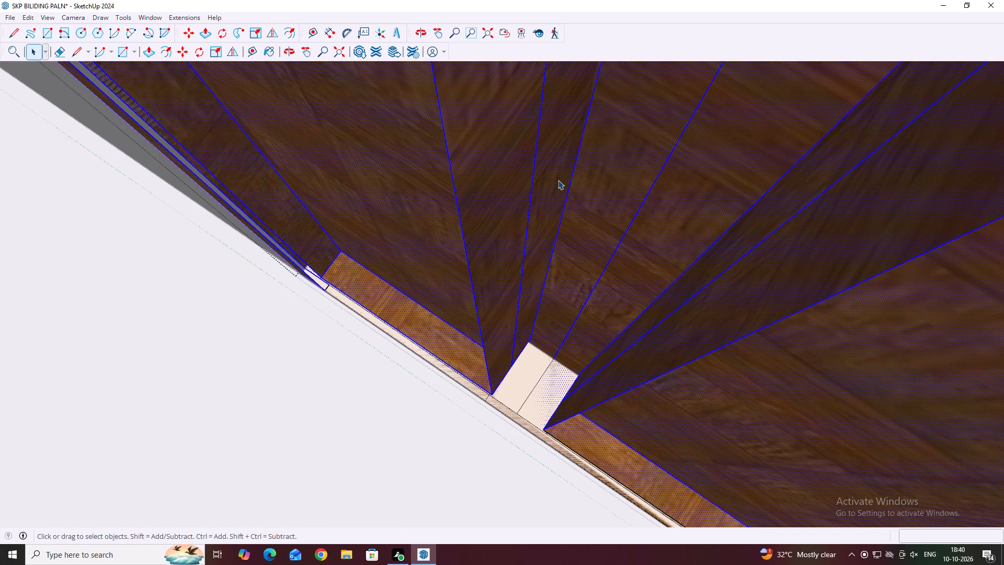
Clear the selection and delete the centre line and the two dividing lines on either side of it at the door's foot.
left_click(587, 250)
scroll(462, 293, "down", 13)
left_click_drag(398, 354, 416, 354)
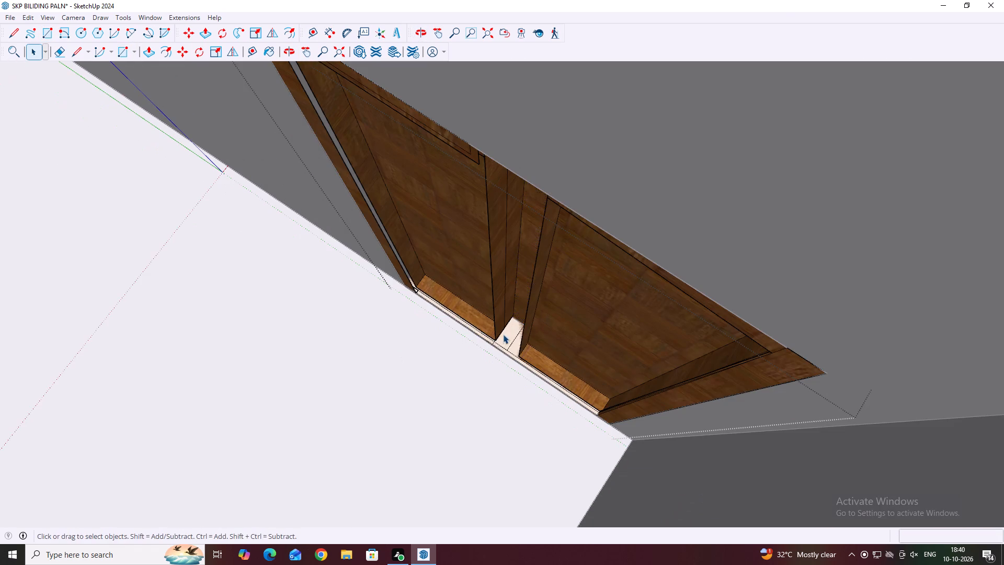
middle_click_drag(544, 325, 617, 234)
middle_click_drag(462, 345, 551, 280)
scroll(553, 342, "up", 3)
middle_click_drag(556, 314, 578, 262)
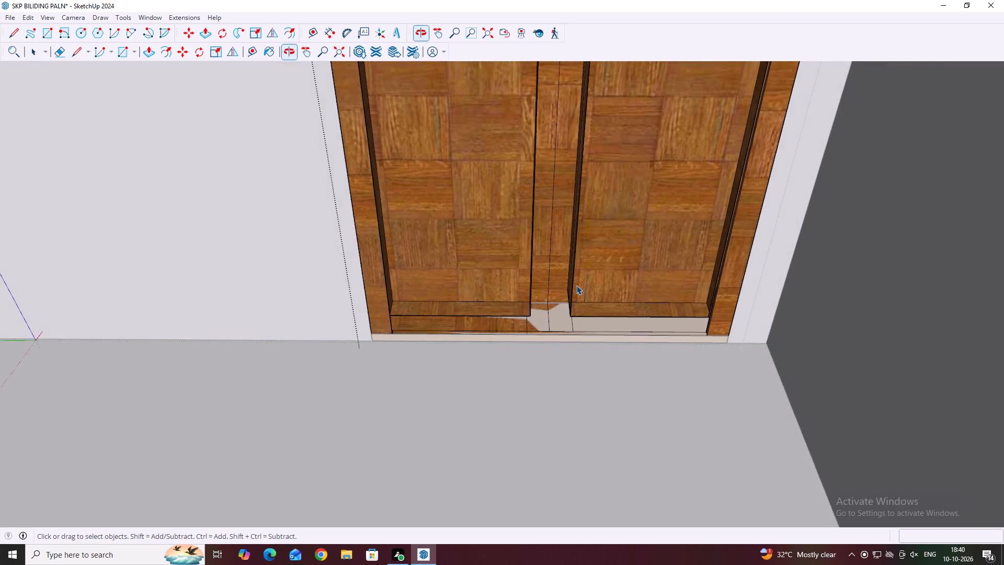
middle_click_drag(560, 370, 573, 279)
middle_click_drag(485, 243, 466, 284)
middle_click_drag(377, 304, 376, 311)
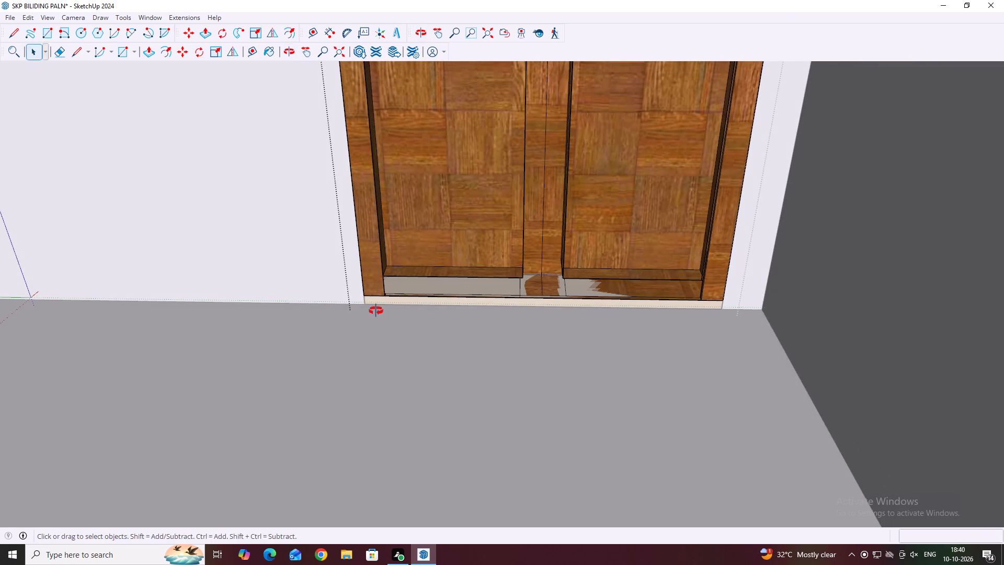
middle_click_drag(376, 311, 374, 322)
left_click(538, 295)
left_click(531, 300)
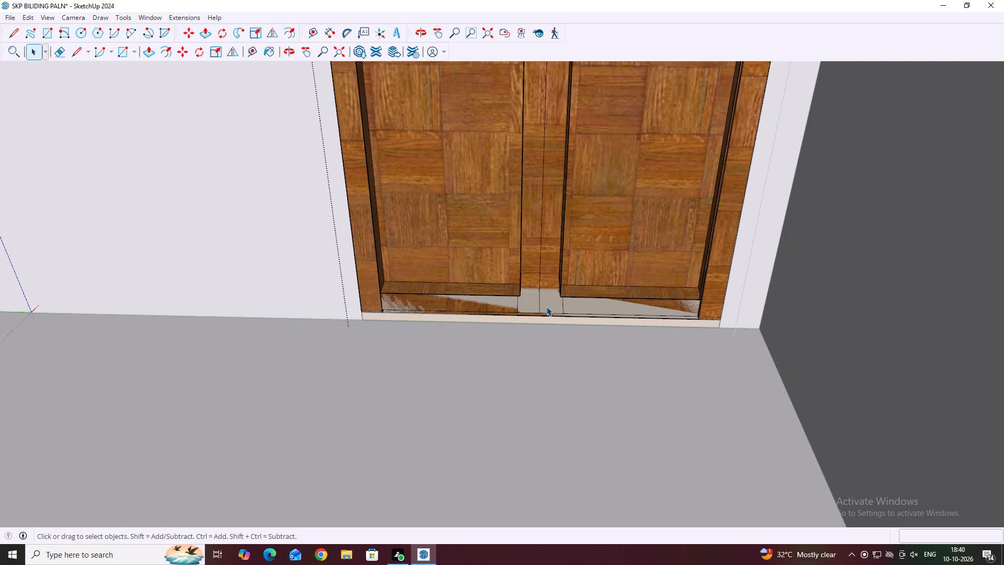
left_click(539, 303)
key("Delete")
left_click(561, 312)
left_click(562, 309)
key("Delete")
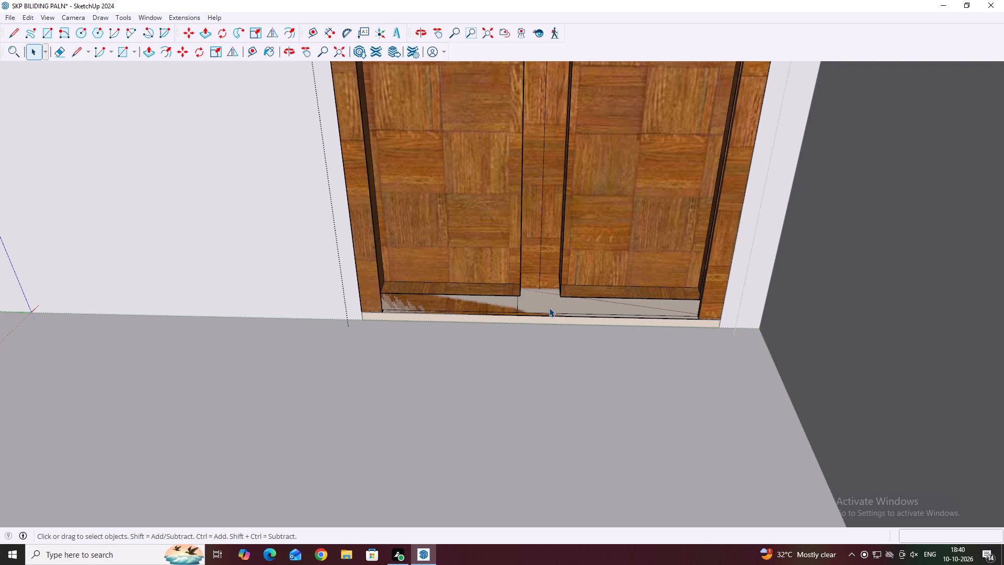
left_click(517, 305)
key("Delete")
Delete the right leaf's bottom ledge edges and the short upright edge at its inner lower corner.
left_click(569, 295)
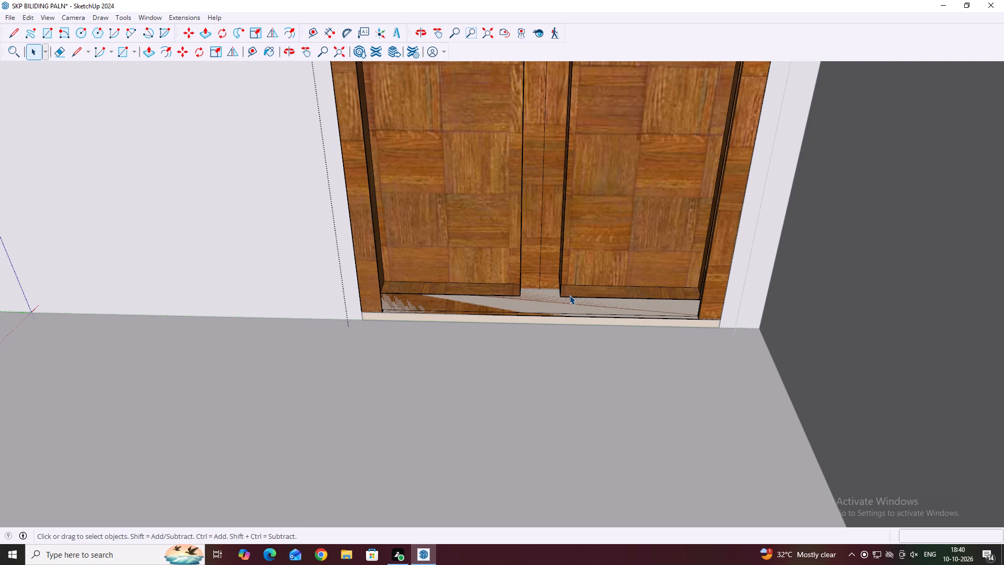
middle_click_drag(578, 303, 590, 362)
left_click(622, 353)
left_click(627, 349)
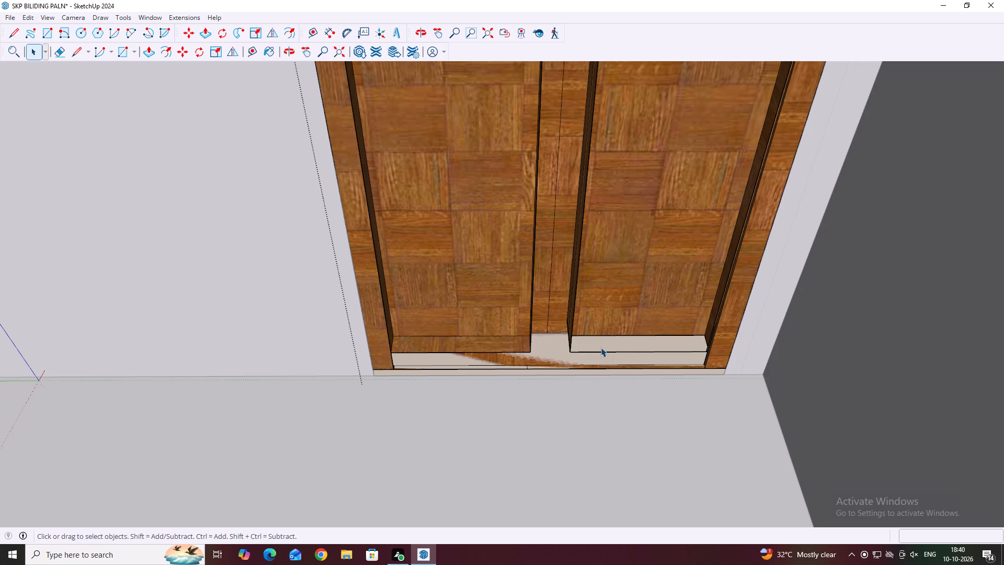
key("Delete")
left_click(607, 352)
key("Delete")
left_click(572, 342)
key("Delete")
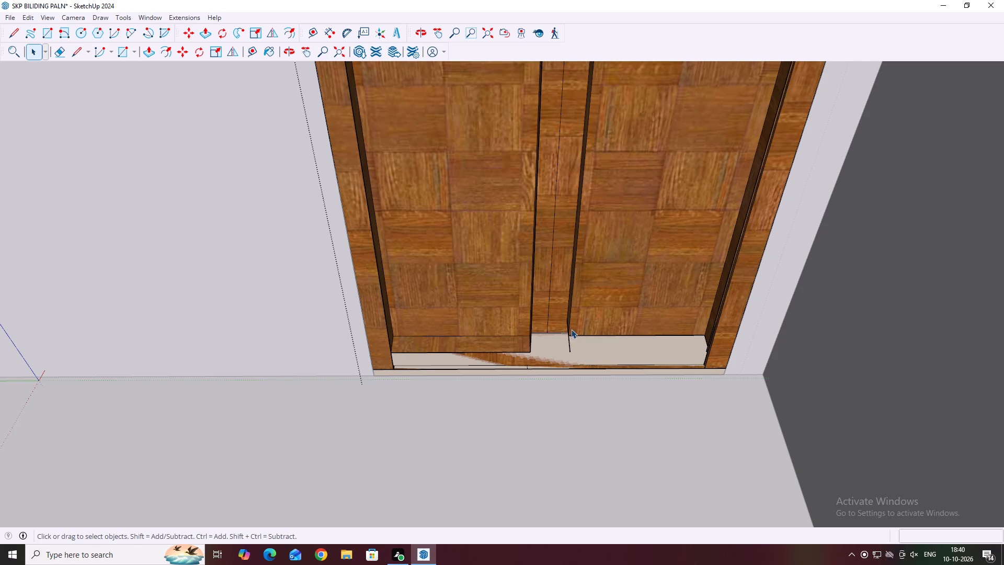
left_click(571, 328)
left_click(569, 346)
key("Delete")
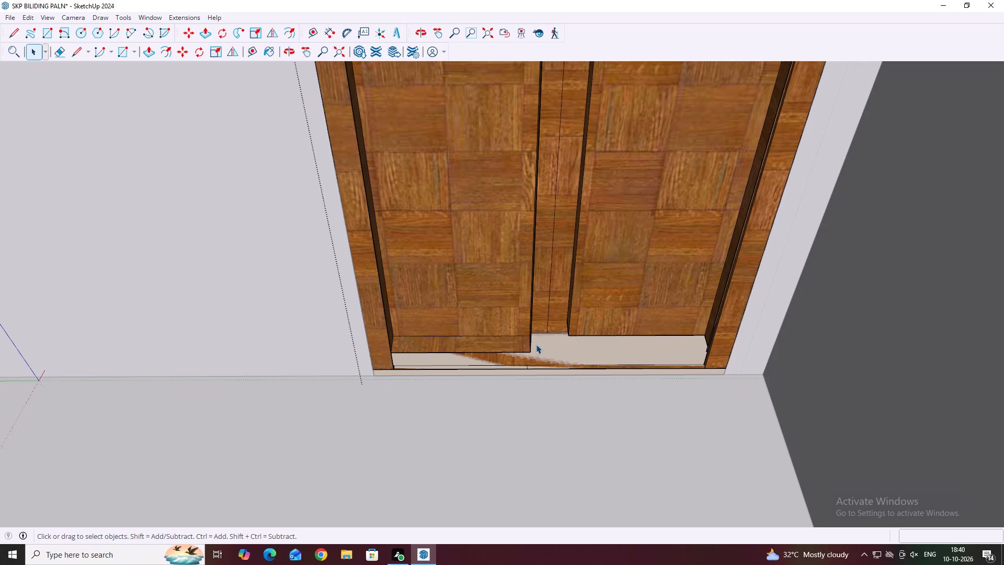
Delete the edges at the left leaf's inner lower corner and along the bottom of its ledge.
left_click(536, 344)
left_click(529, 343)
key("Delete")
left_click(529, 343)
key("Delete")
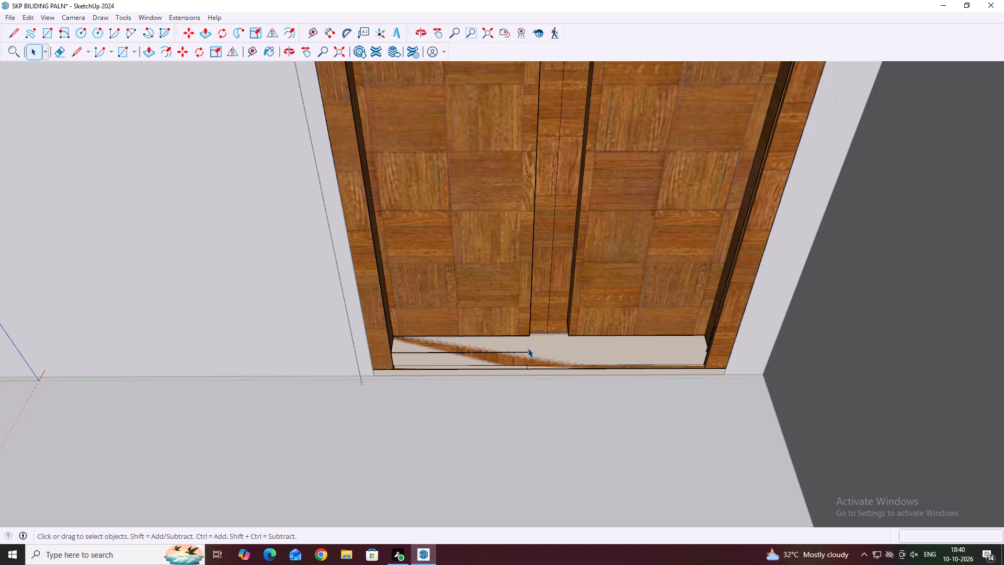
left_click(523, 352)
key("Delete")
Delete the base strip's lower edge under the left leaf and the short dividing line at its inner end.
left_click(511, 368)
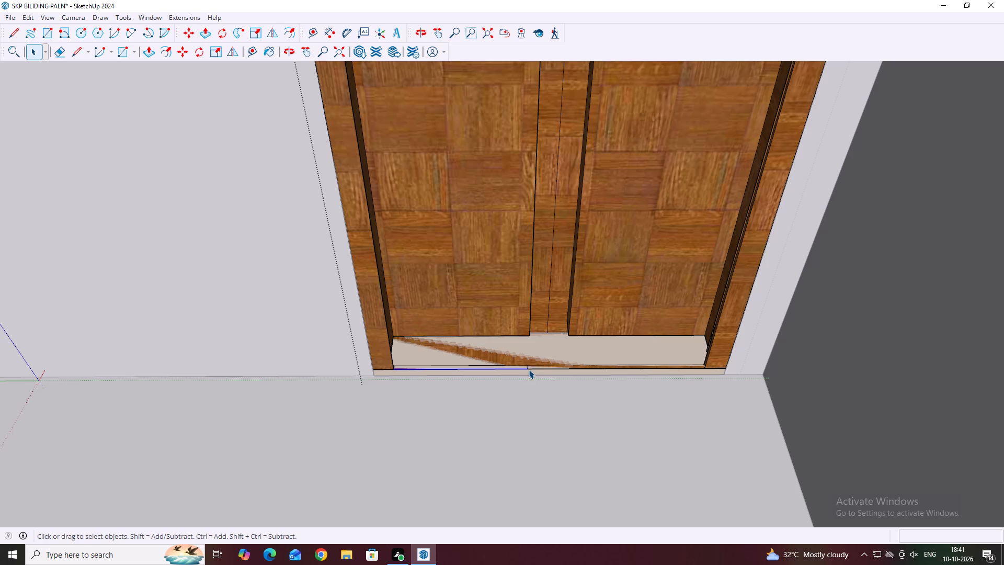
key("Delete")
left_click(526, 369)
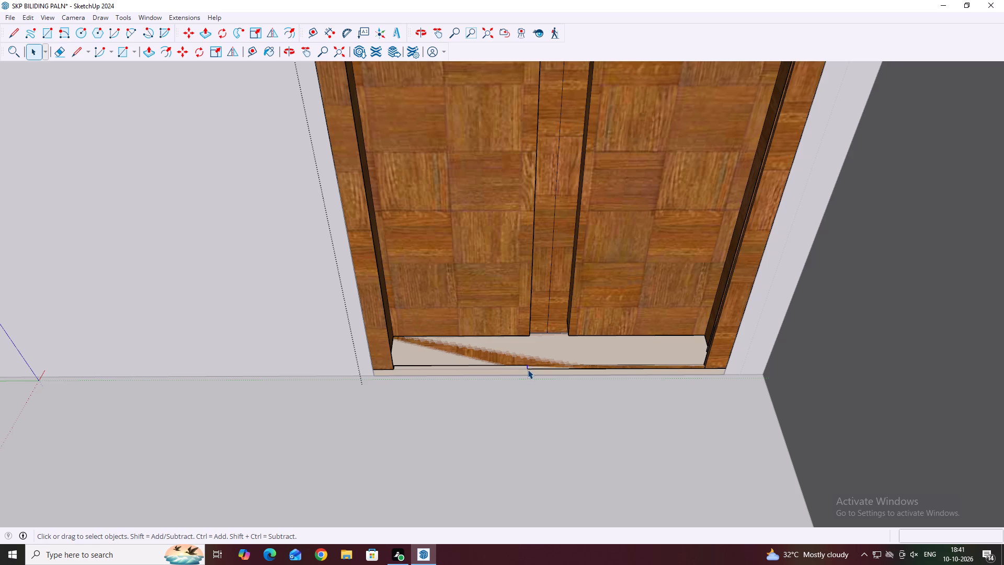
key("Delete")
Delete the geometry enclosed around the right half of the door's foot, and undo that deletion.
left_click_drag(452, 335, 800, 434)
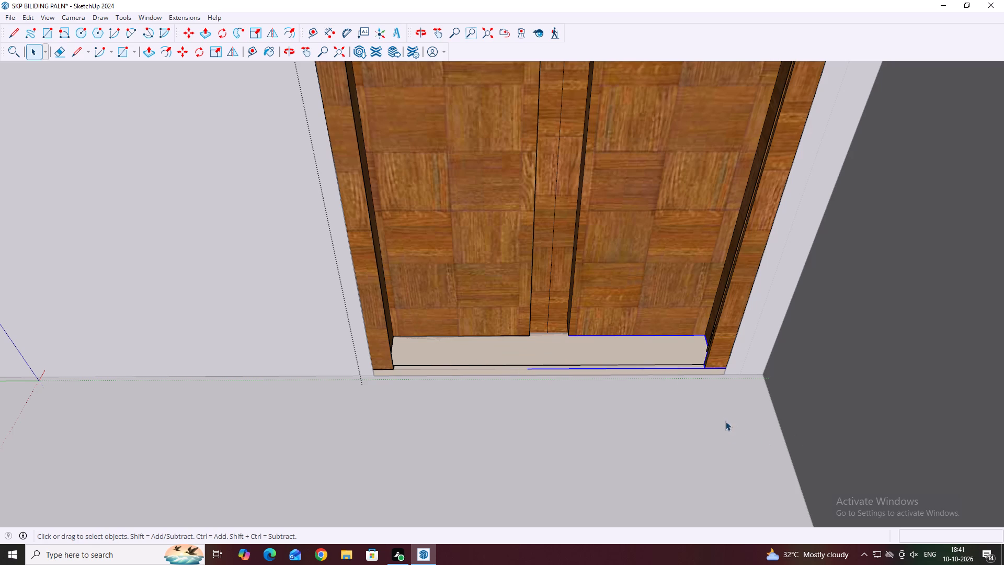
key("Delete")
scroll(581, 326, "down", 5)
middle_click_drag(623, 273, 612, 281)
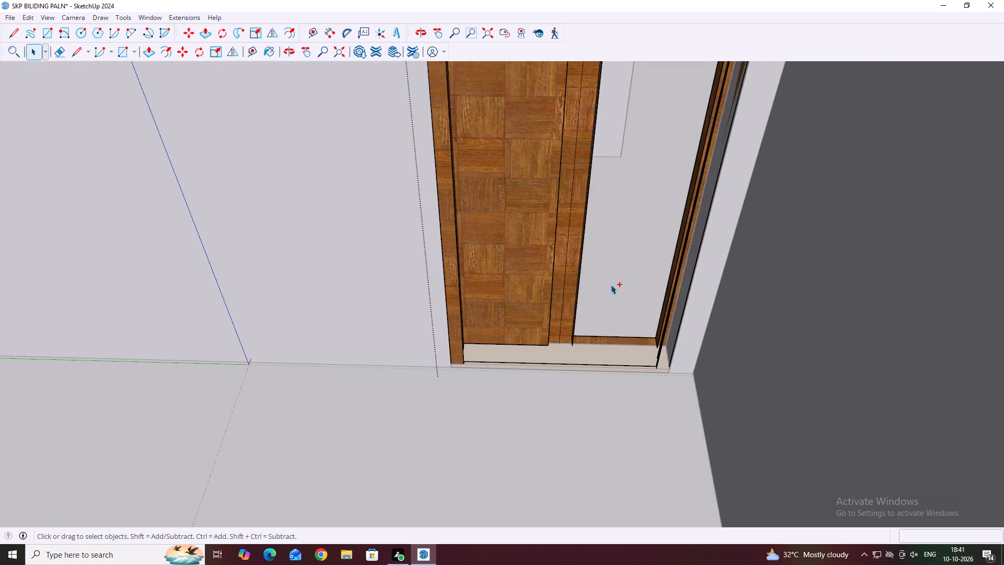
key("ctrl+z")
Leave the door's group and examine the brown double door from across the rooms and from inside its room.
scroll(606, 312, "down", 12)
middle_click_drag(608, 278, 418, 332)
middle_click_drag(594, 329, 504, 295)
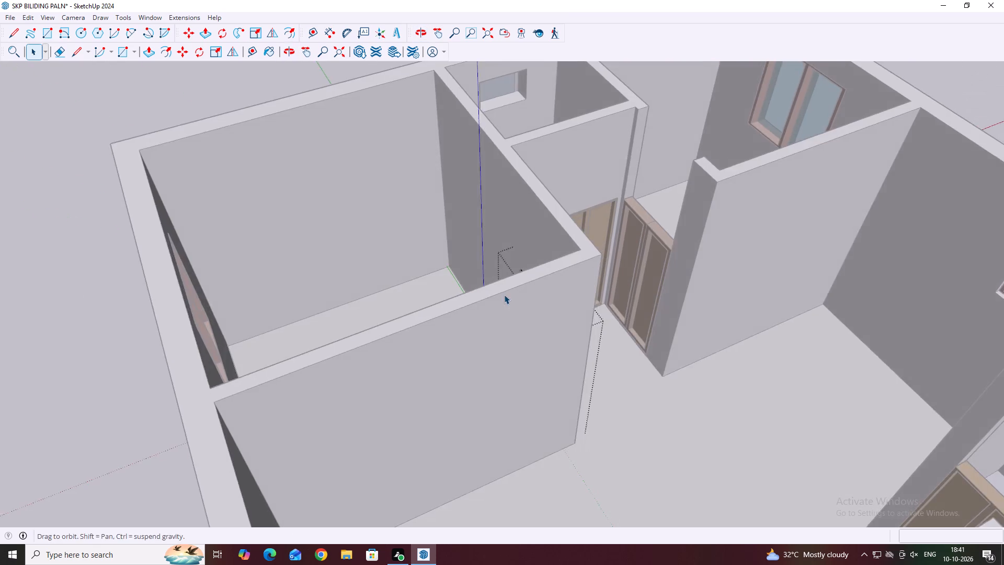
middle_click_drag(504, 295, 465, 295)
middle_click_drag(578, 298, 515, 311)
left_click(623, 399)
scroll(625, 323, "up", 3)
left_click(644, 318)
middle_click_drag(668, 323, 741, 301)
middle_click_drag(514, 314, 623, 333)
scroll(623, 333, "down", 5)
middle_click_drag(546, 337, 678, 338)
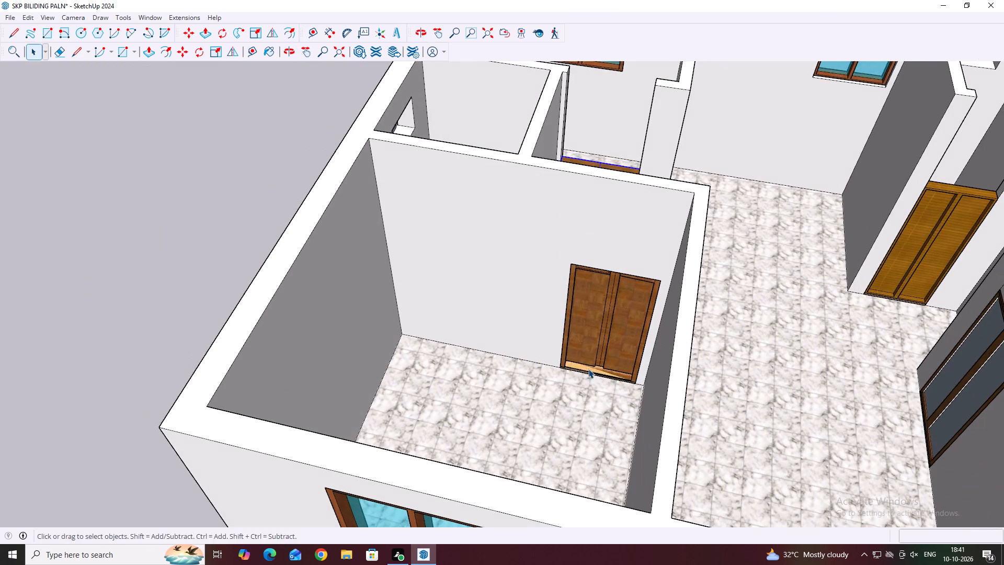
scroll(587, 369, "up", 7)
middle_click(588, 369)
Undo the recent edits at the door's foot until both leaves' ledges and the centre lines are back, and leave the group.
key("ctrl+z")
key("ctrl+z")
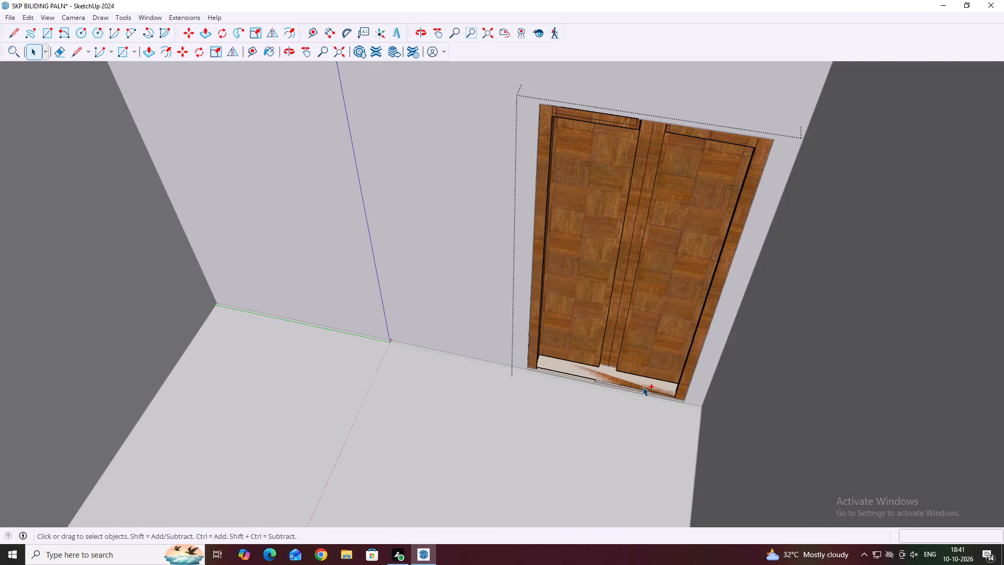
key("ctrl+z")
key("ctrl+z")
key("ctrl+z")
key("ctrl+z")
key("ctrl+z")
key("ctrl+z")
key("ctrl+z")
key("ctrl+z")
key("ctrl+z")
key("ctrl+z")
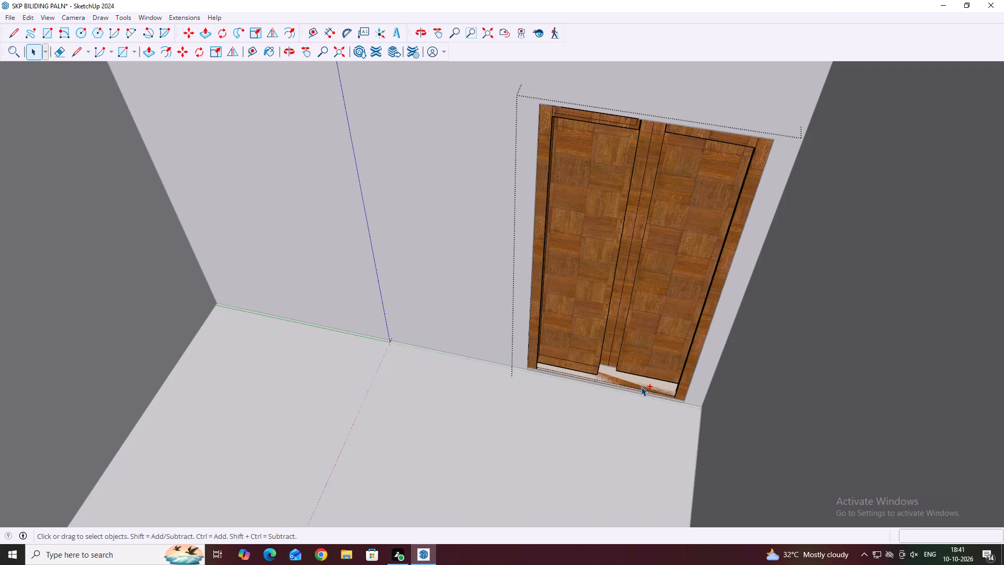
key("ctrl+z")
key("ctrl+z")
key("ctrl+z")
key("ctrl+z")
key("ctrl+z")
key("ctrl+z")
key("ctrl+z")
key("ctrl+z")
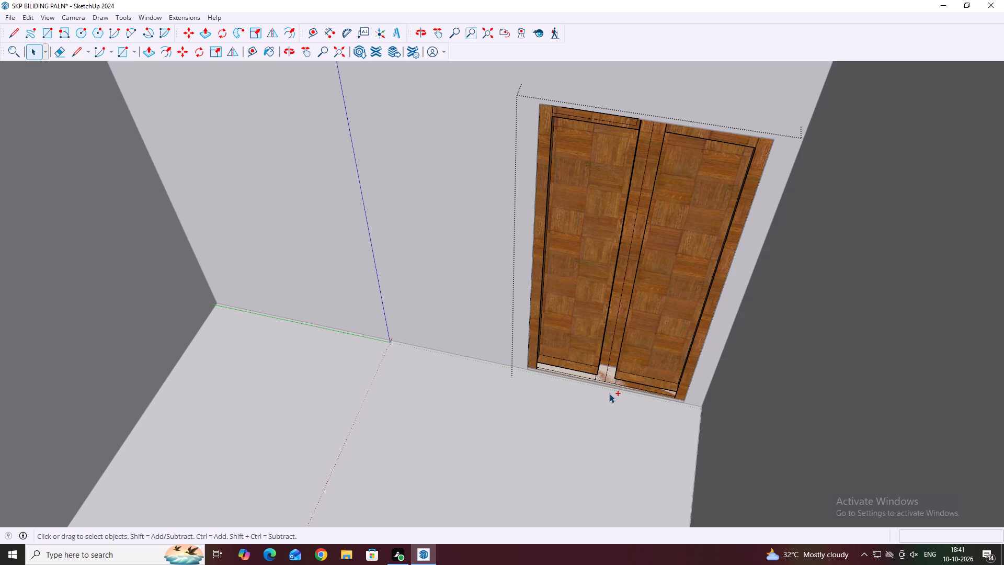
key("ctrl+z")
key("ctrl+z")
key("ctrl+z")
key("ctrl+z")
key("ctrl+z")
left_click(601, 406)
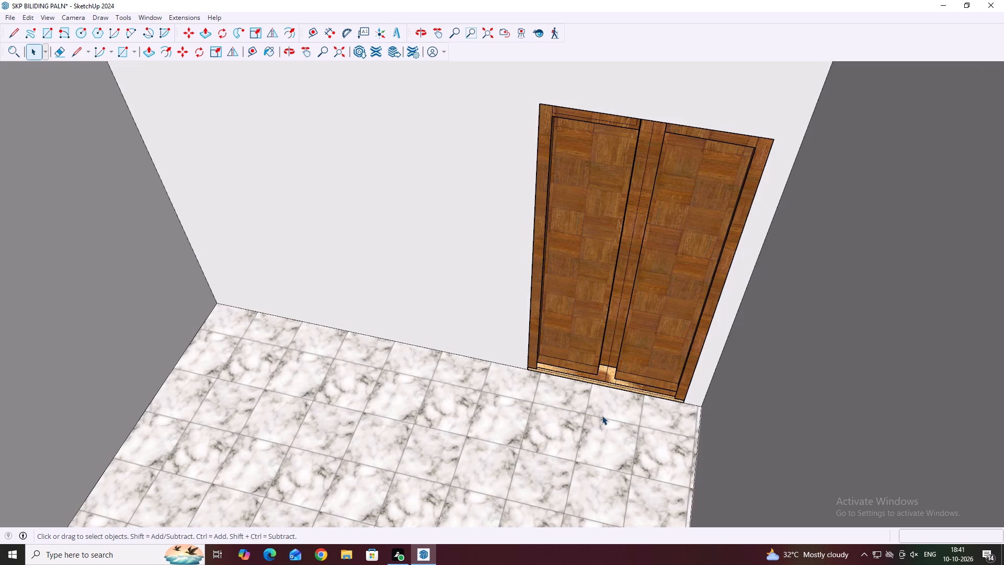
Draw a line across the central gap at the door's foot between the two leaves' inner lower corners.
scroll(573, 397, "down", 6)
middle_click_drag(607, 330, 622, 426)
scroll(593, 405, "up", 8)
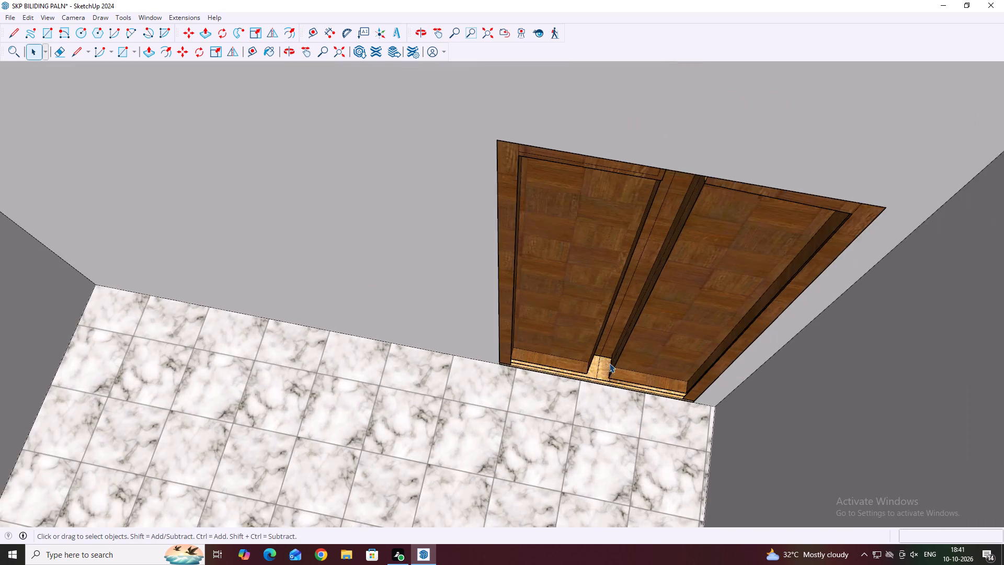
scroll(609, 363, "up", 1)
middle_click_drag(612, 359, 613, 388)
scroll(610, 388, "down", 1)
scroll(604, 386, "up", 7)
middle_click_drag(617, 381, 599, 370)
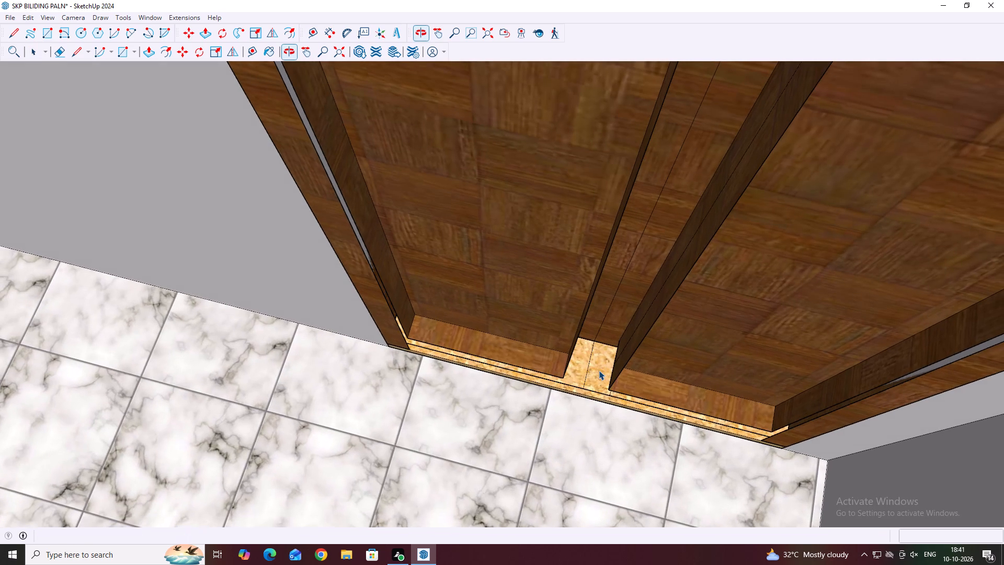
left_click(598, 370)
middle_click_drag(666, 388, 665, 345)
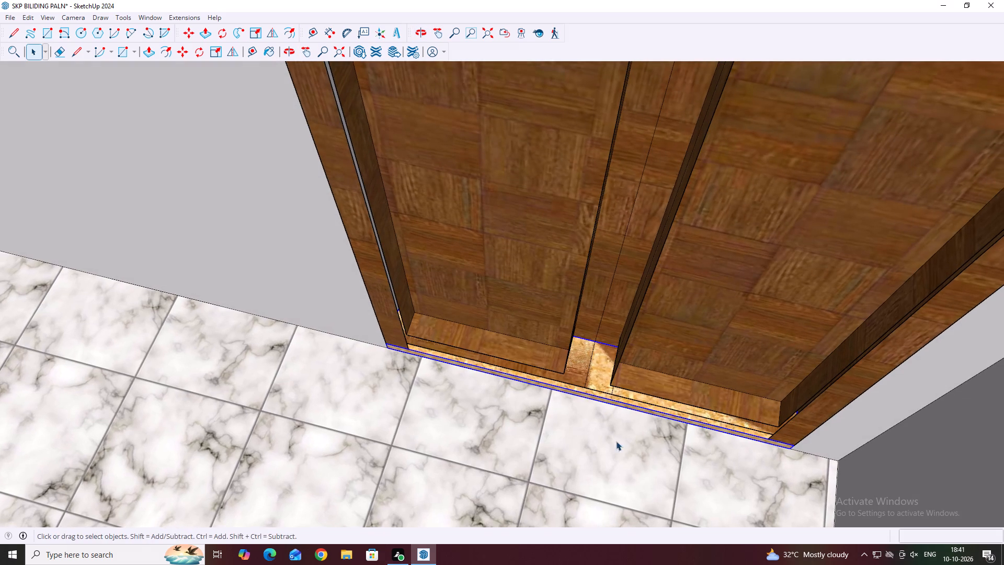
key("l")
scroll(556, 382, "up", 1)
left_click(565, 370)
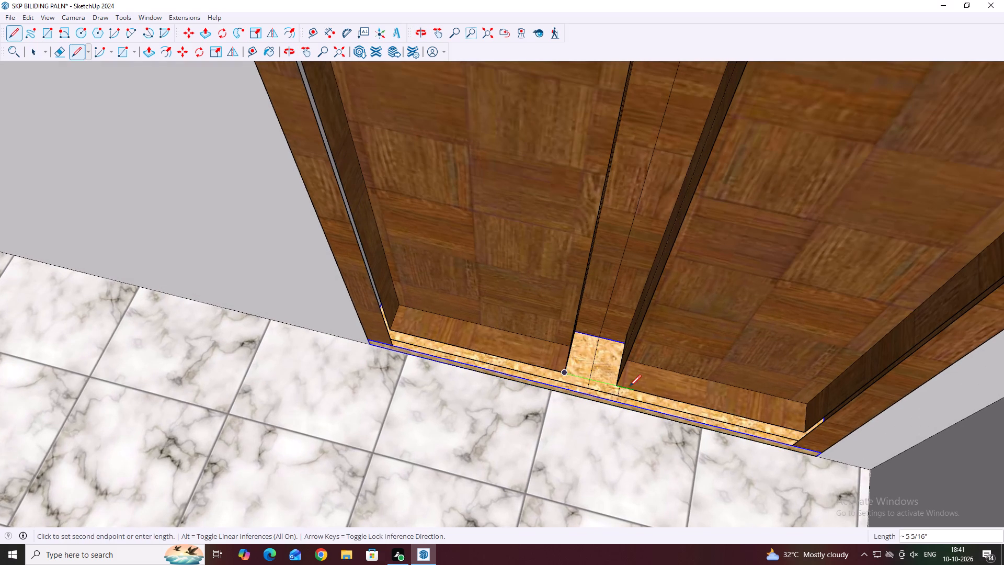
left_click(615, 388)
scroll(604, 387, "up", 2)
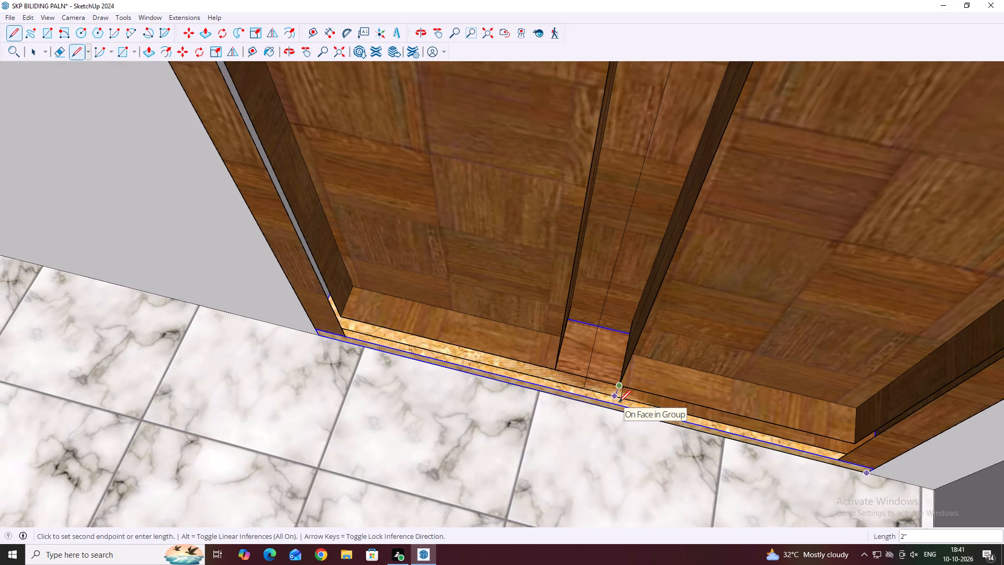
key("Escape")
scroll(607, 393, "down", 6)
key("space")
Draw a line about 2 1/16" long from the left frame post's foot to the left leaf's outer lower corner.
scroll(473, 359, "up", 3)
middle_click_drag(470, 359, 382, 363)
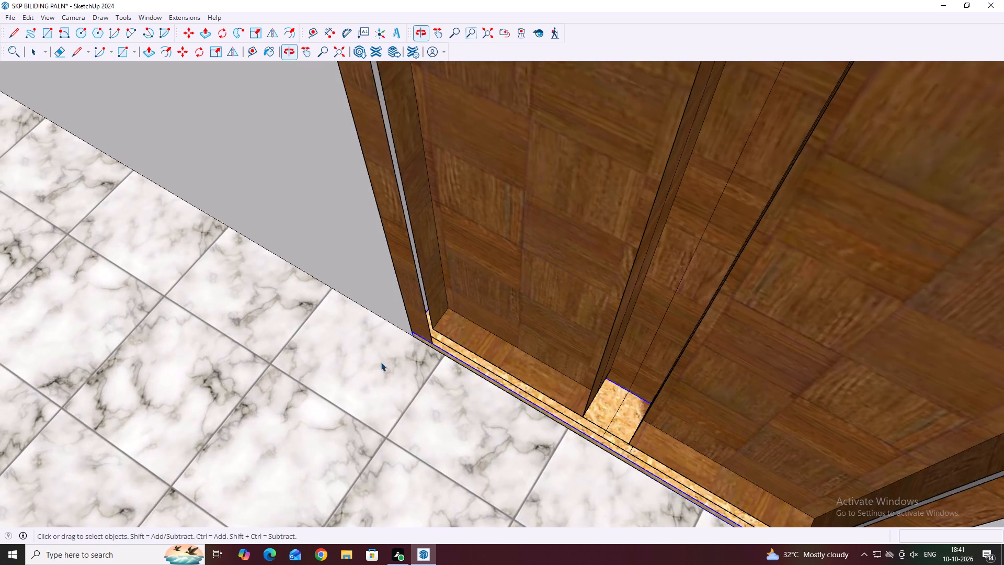
middle_click_drag(422, 342, 363, 350)
scroll(431, 338, "up", 10)
middle_click(419, 319)
middle_click(421, 318)
middle_click_drag(460, 322, 396, 335)
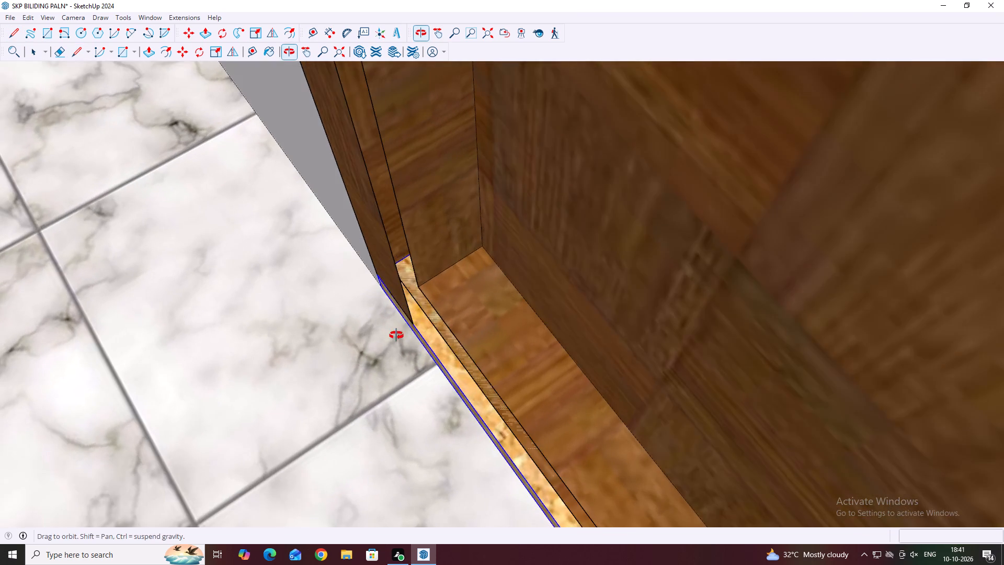
middle_click_drag(396, 335, 390, 342)
key("l")
scroll(412, 309, "up", 6)
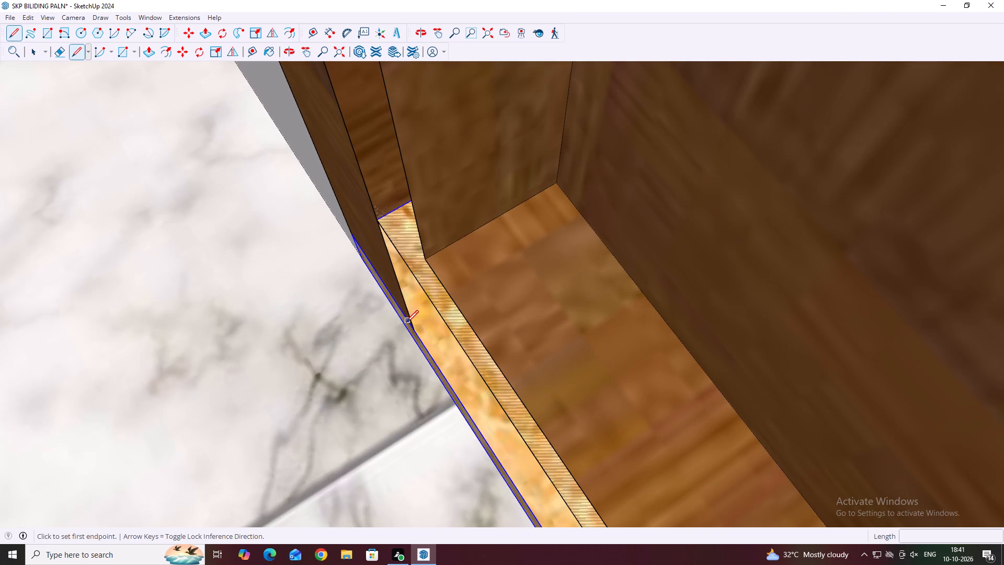
left_click(413, 330)
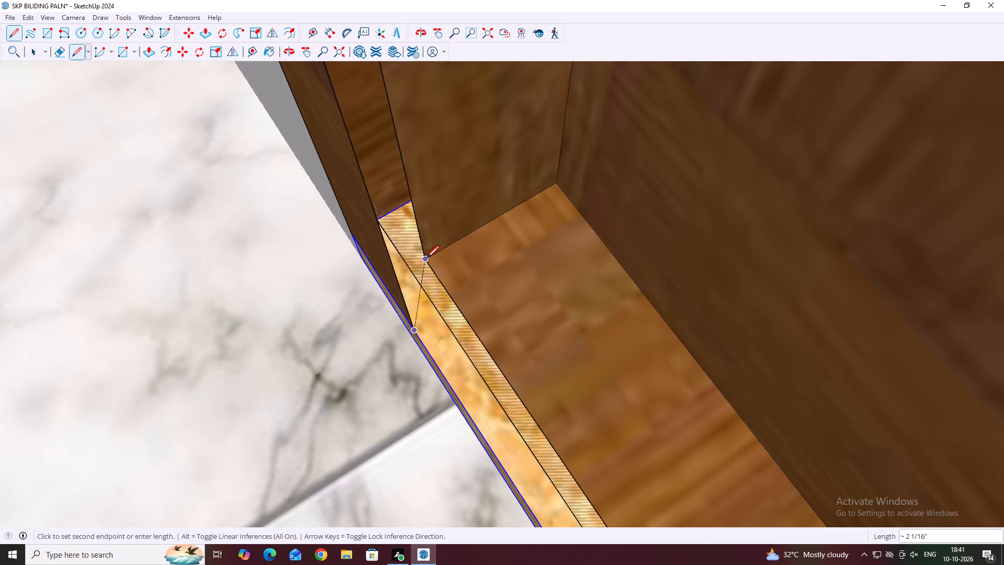
left_click(427, 258)
scroll(410, 301, "up", 1)
scroll(432, 328, "down", 5)
key("space")
scroll(438, 329, "down", 13)
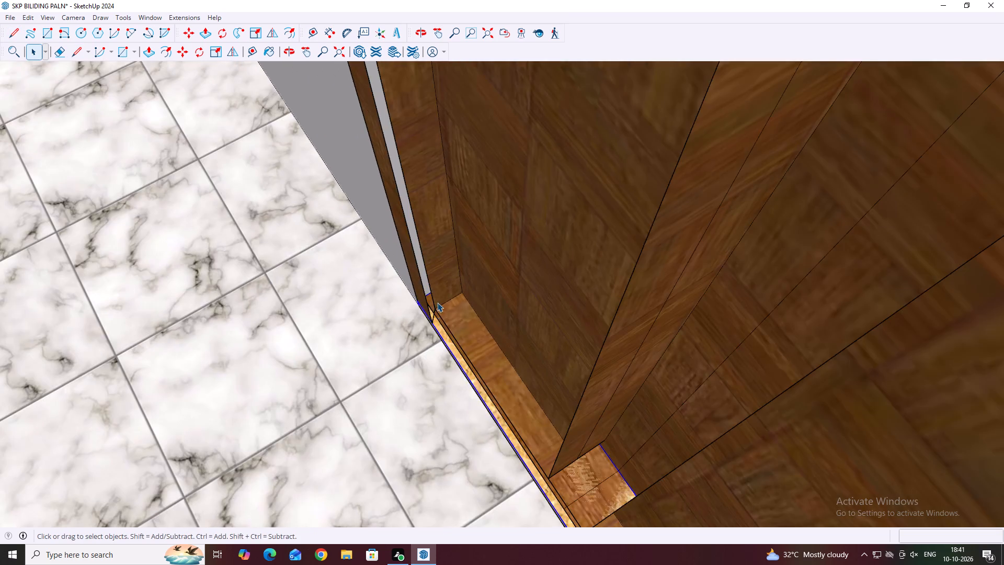
Examine the brown double door's foot from the room side, including with its group opened for editing.
scroll(437, 302, "down", 15)
middle_click_drag(437, 283, 439, 289)
scroll(433, 256, "down", 20)
scroll(433, 256, "down", 4)
middle_click(615, 351)
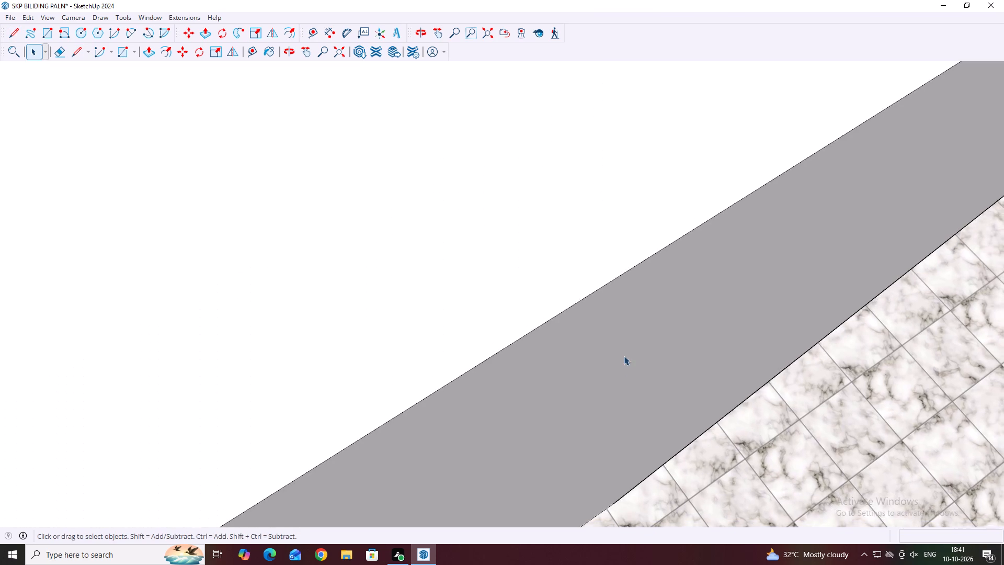
scroll(624, 356, "down", 16)
middle_click_drag(501, 221, 549, 268)
scroll(526, 251, "down", 1)
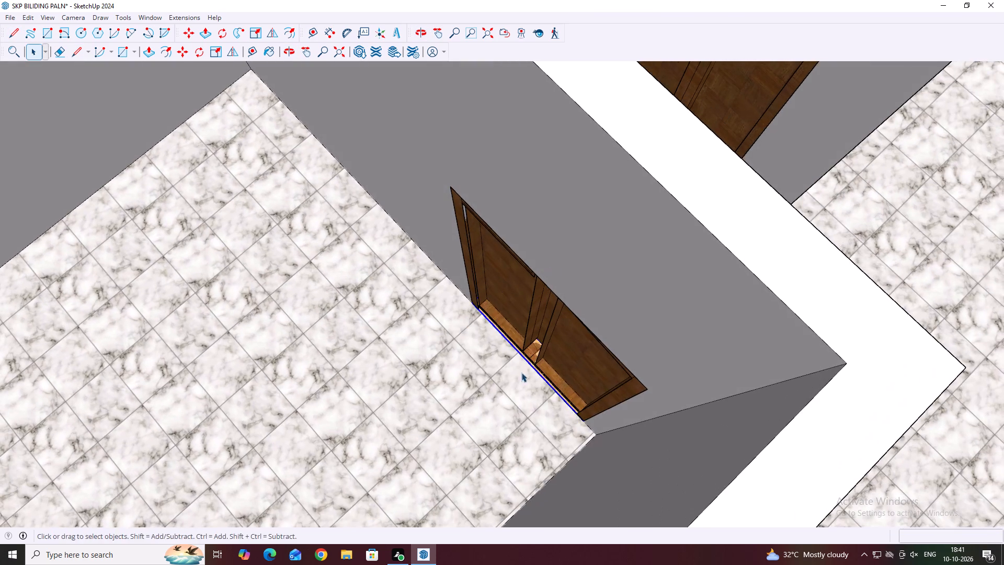
middle_click_drag(530, 372, 598, 360)
scroll(528, 327, "up", 7)
scroll(589, 371, "down", 3)
middle_click_drag(643, 382, 709, 327)
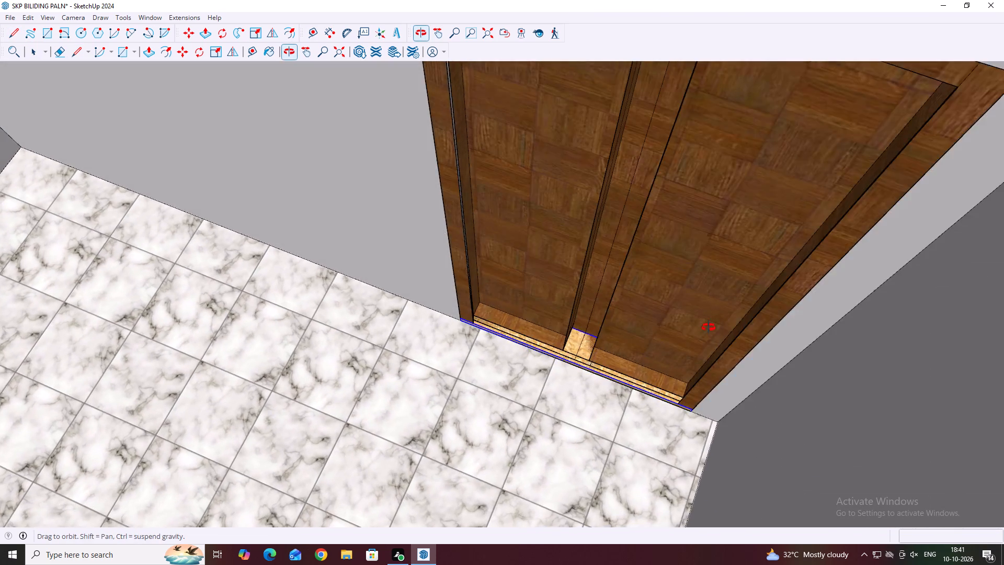
middle_click_drag(709, 327, 711, 293)
double_click(676, 349)
middle_click_drag(580, 354, 638, 326)
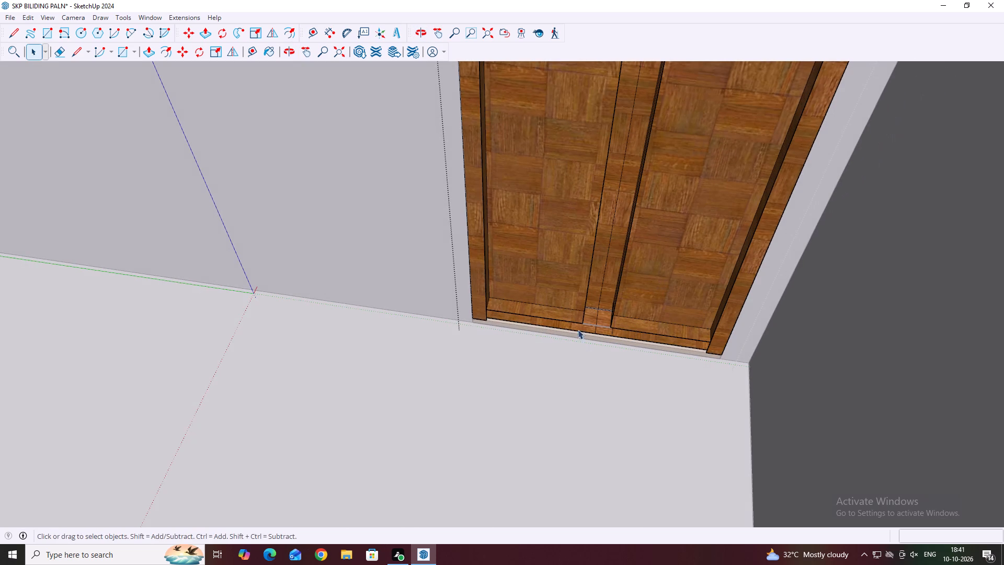
scroll(603, 343, "down", 10)
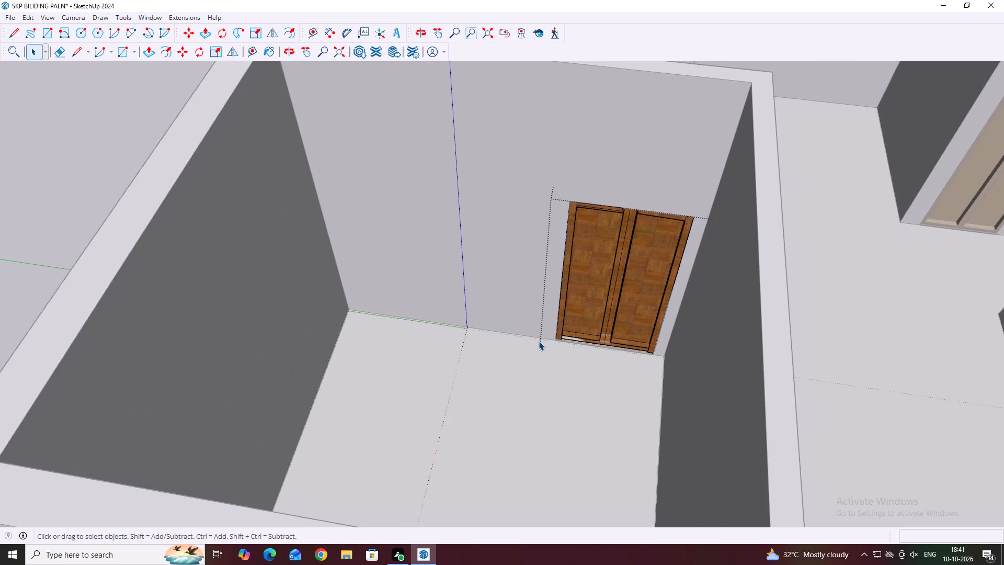
left_click(856, 330)
Examine the yellow double door and the brown doors beside it along the corridor.
middle_click_drag(614, 296, 304, 294)
middle_click_drag(542, 314, 409, 327)
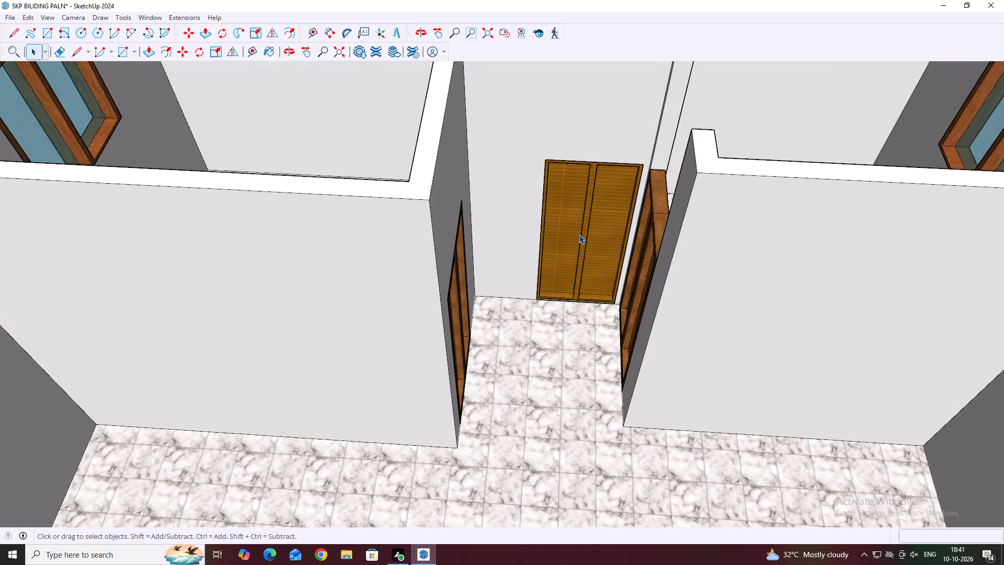
scroll(585, 233, "up", 2)
middle_click_drag(676, 256, 515, 269)
scroll(547, 258, "up", 3)
middle_click_drag(571, 239, 602, 179)
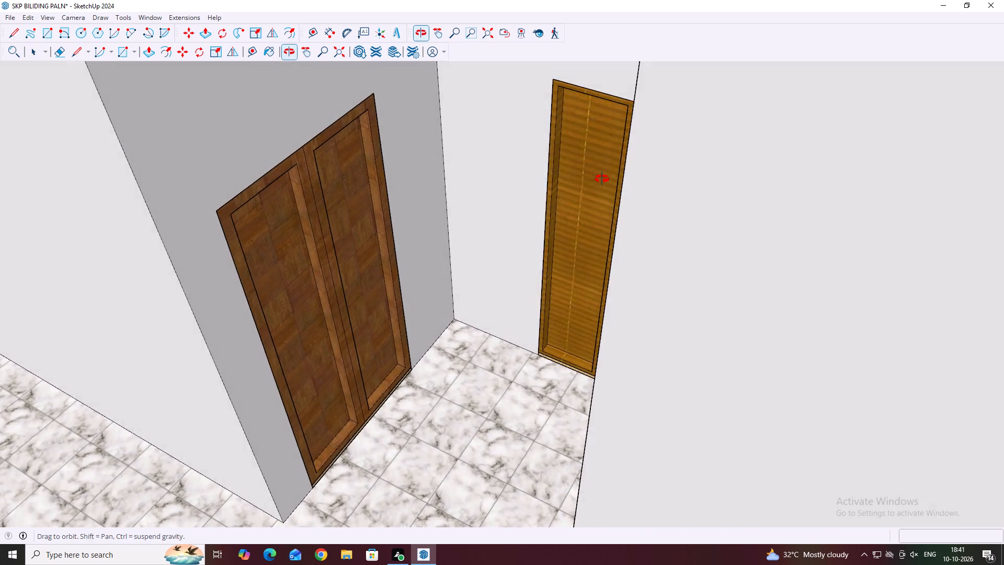
middle_click_drag(602, 179, 610, 158)
middle_click_drag(527, 227, 726, 274)
middle_click_drag(772, 240, 723, 228)
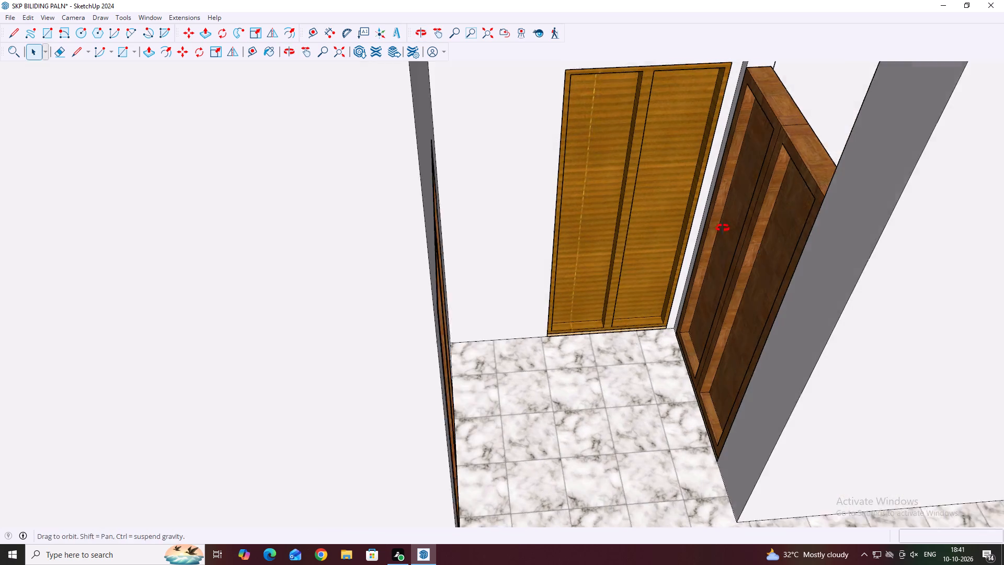
middle_click_drag(723, 228, 687, 239)
scroll(668, 248, "down", 1)
middle_click_drag(641, 361, 570, 248)
middle_click_drag(388, 367, 324, 295)
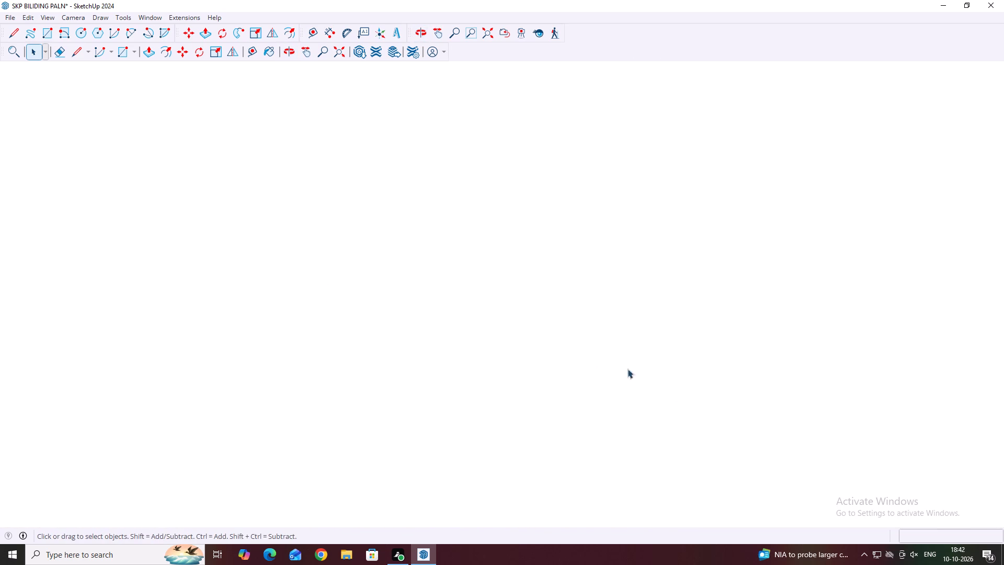
scroll(638, 374, "down", 19)
Push/pull the wall end face above the small ventilator room's yellow double door 2' 6" across the gap to the opposite jamb.
scroll(643, 398, "down", 13)
scroll(683, 332, "down", 4)
scroll(667, 356, "down", 20)
scroll(667, 356, "down", 20)
scroll(667, 356, "down", 4)
middle_click(666, 342)
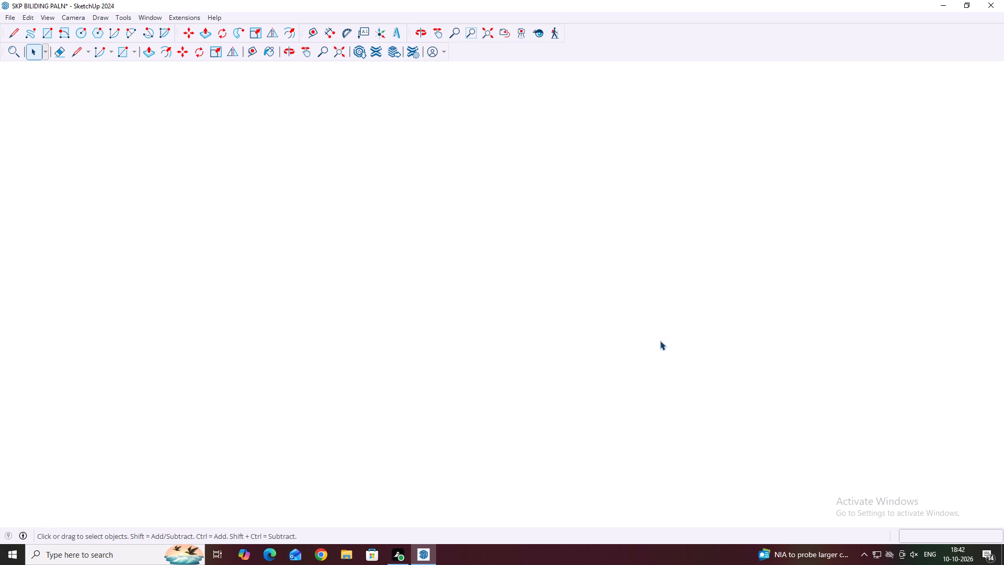
scroll(660, 341, "down", 20)
scroll(660, 341, "down", 20)
scroll(660, 341, "down", 2)
middle_click(659, 340)
middle_click(654, 334)
middle_click(653, 330)
middle_click_drag(492, 335, 616, 358)
scroll(476, 370, "down", 20)
scroll(476, 370, "down", 6)
middle_click(523, 394)
middle_click(523, 394)
middle_click(520, 385)
middle_click(520, 385)
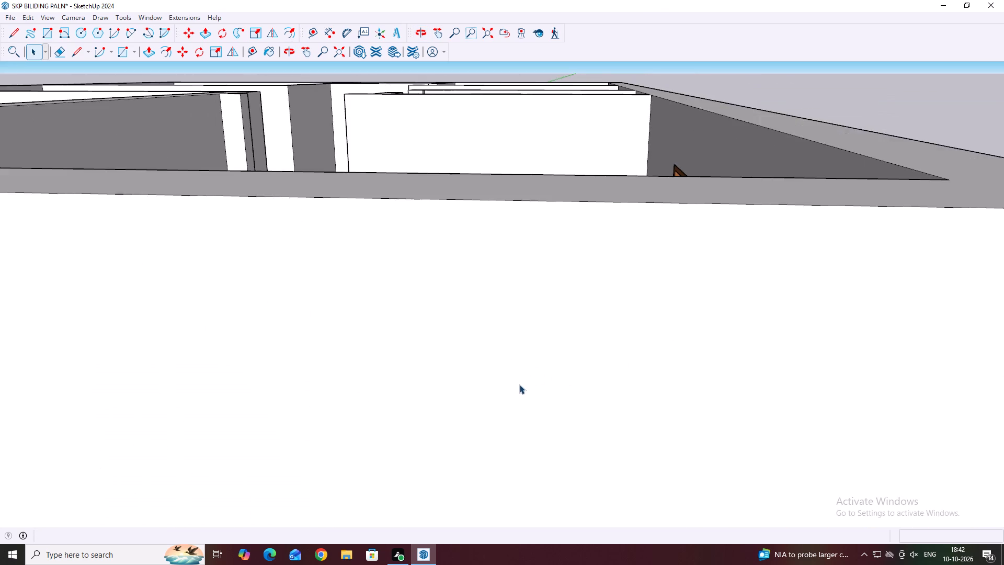
scroll(519, 385, "down", 6)
middle_click_drag(360, 322, 502, 375)
scroll(446, 318, "down", 12)
middle_click(446, 318)
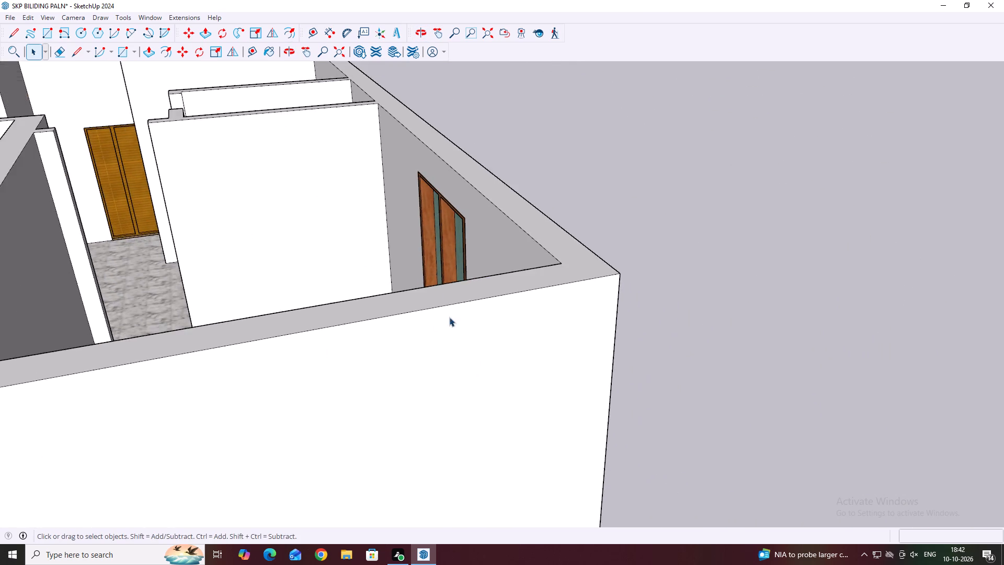
scroll(447, 291, "down", 7)
middle_click(447, 291)
middle_click_drag(108, 193, 478, 246)
middle_click_drag(243, 343, 460, 369)
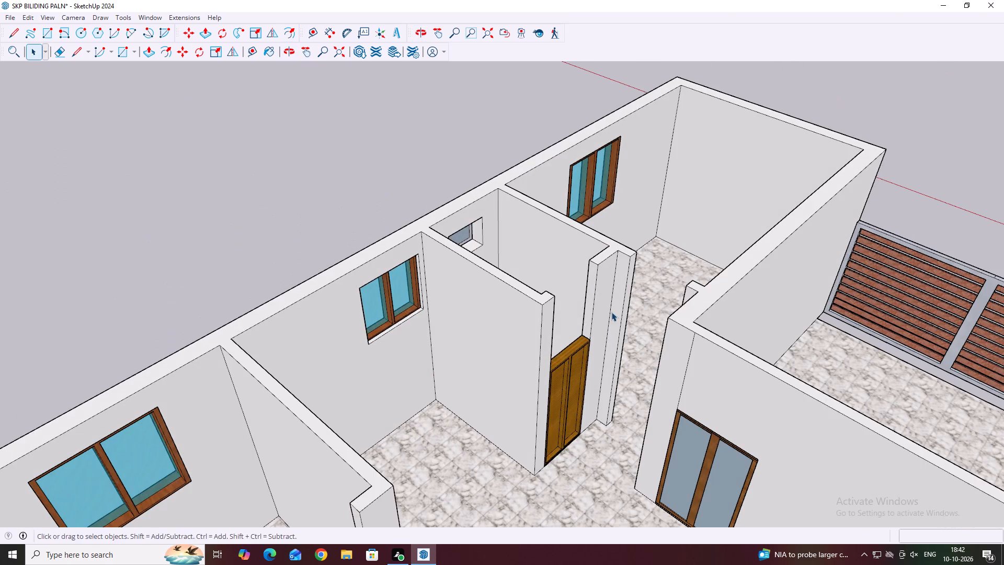
middle_click_drag(644, 323, 693, 359)
middle_click_drag(676, 335, 503, 371)
middle_click_drag(572, 348, 397, 365)
middle_click_drag(524, 351, 360, 341)
scroll(356, 329, "up", 2)
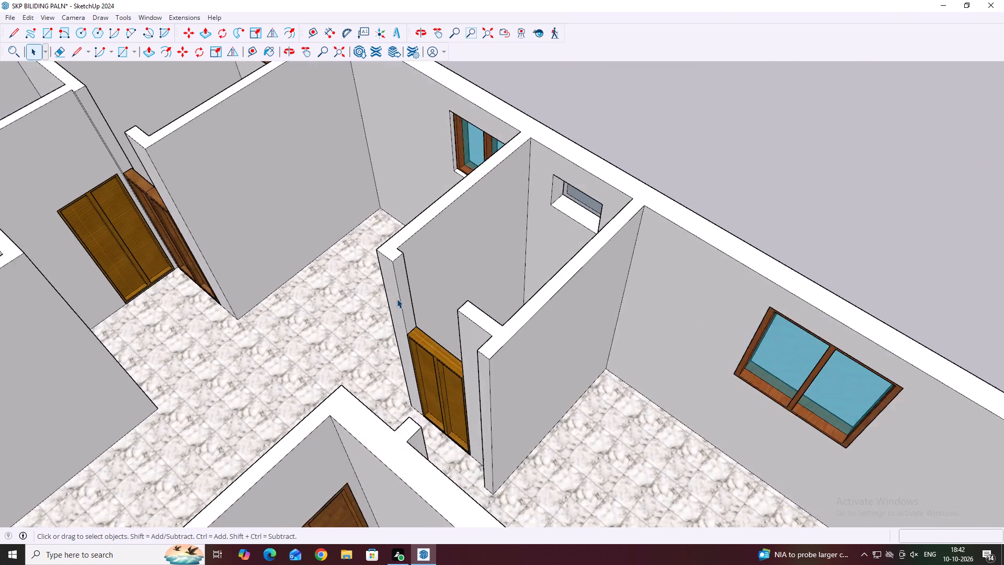
scroll(397, 299, "up", 2)
middle_click_drag(419, 282, 400, 291)
left_click(402, 289)
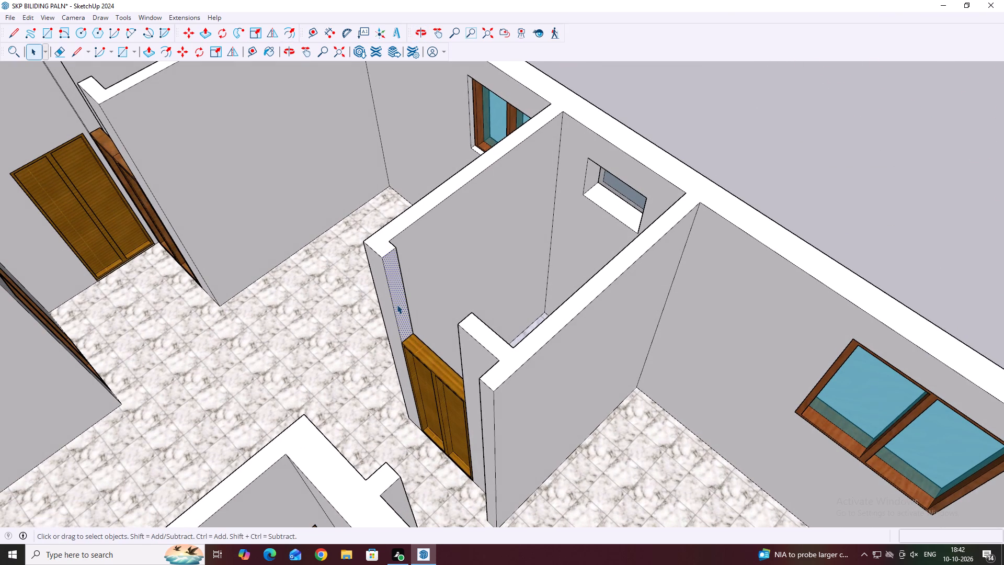
key("p")
left_click(398, 305)
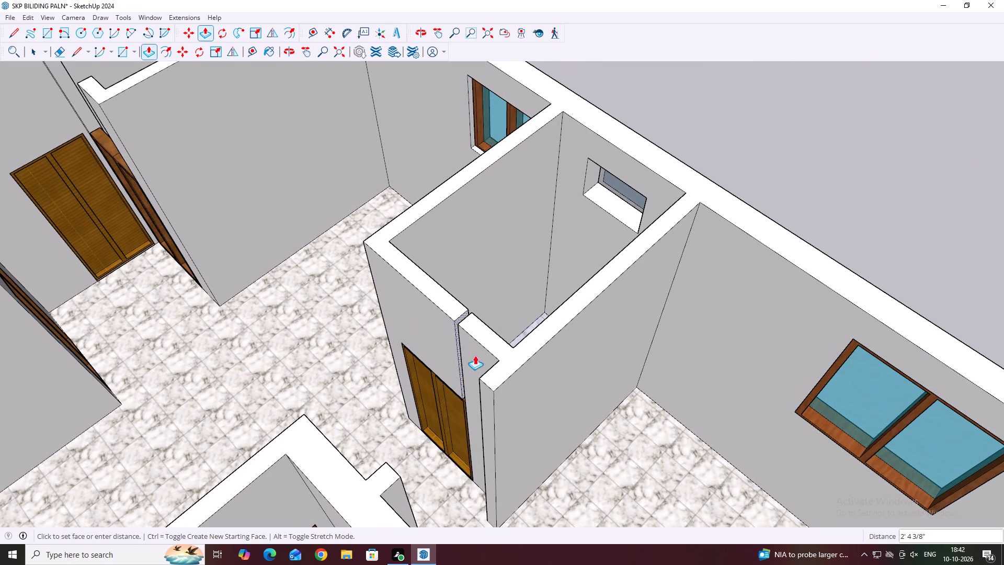
left_click(488, 367)
middle_click_drag(446, 357, 511, 380)
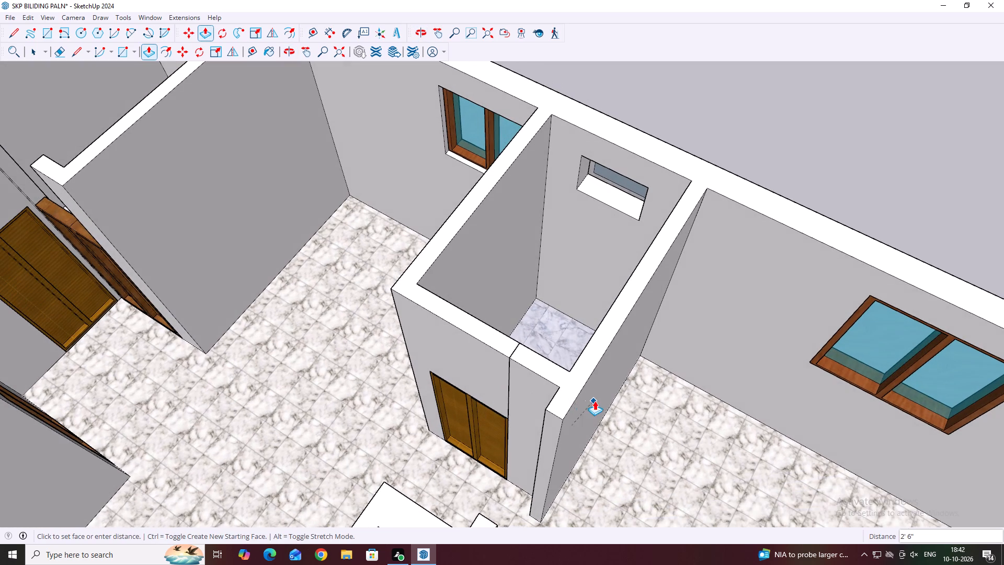
left_click(600, 403)
key("space")
Delete the seam edges on the outer face and top of the wall where the new section above the yellow door joins.
scroll(523, 385, "up", 2)
left_click(508, 383)
left_click(509, 387)
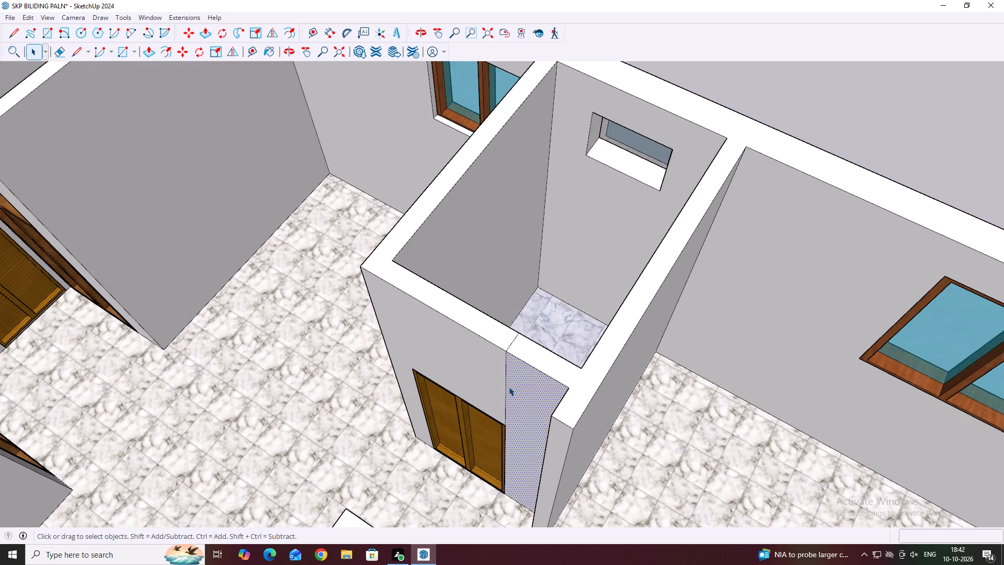
left_click(509, 390)
left_click(504, 387)
left_click(508, 393)
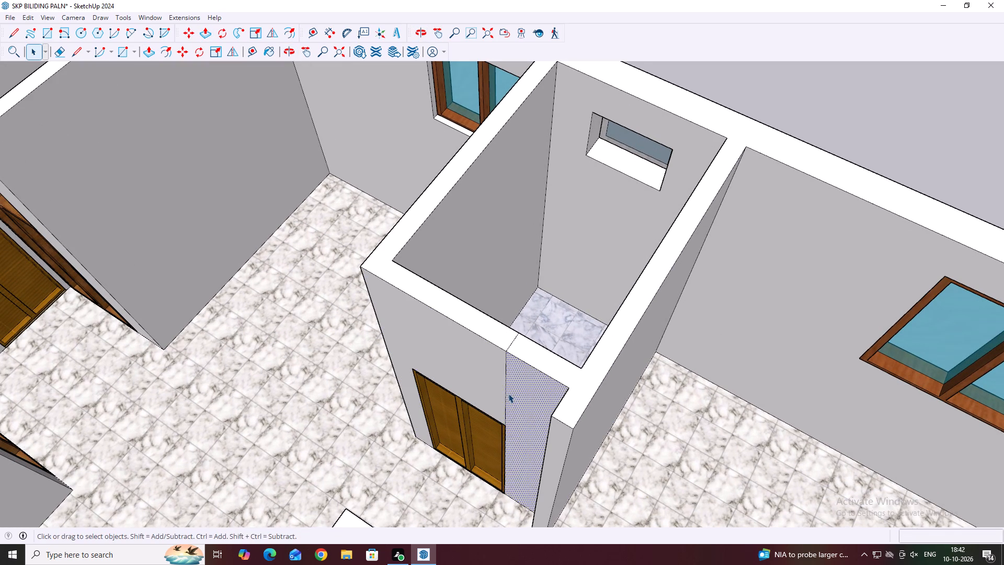
left_click(507, 393)
key("Delete")
left_click(511, 345)
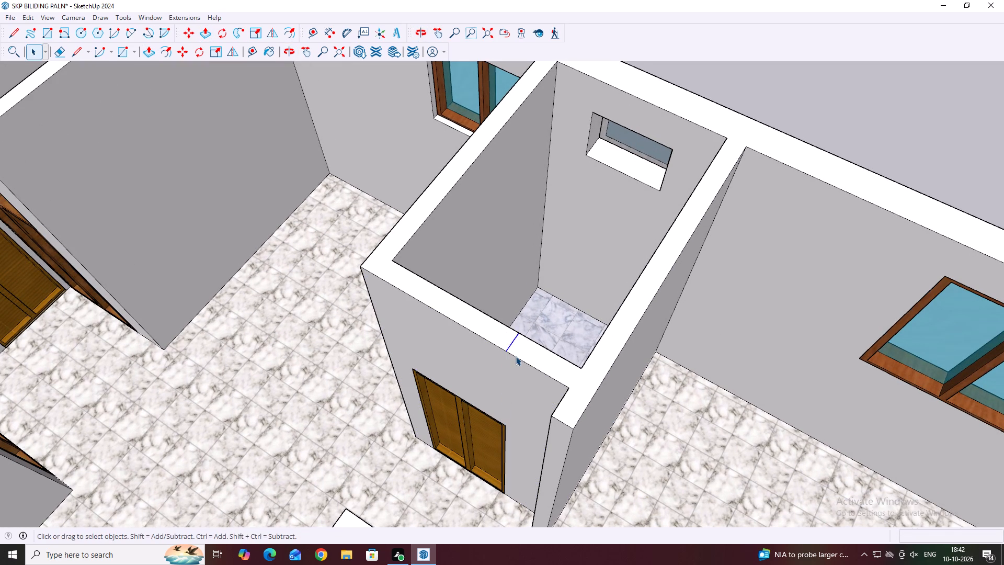
key("Delete")
Delete the vertical seam edge on the inner face of the wall above the yellow double door.
middle_click_drag(521, 359, 652, 482)
middle_click_drag(629, 395, 653, 462)
scroll(615, 466, "up", 2)
left_click(616, 470)
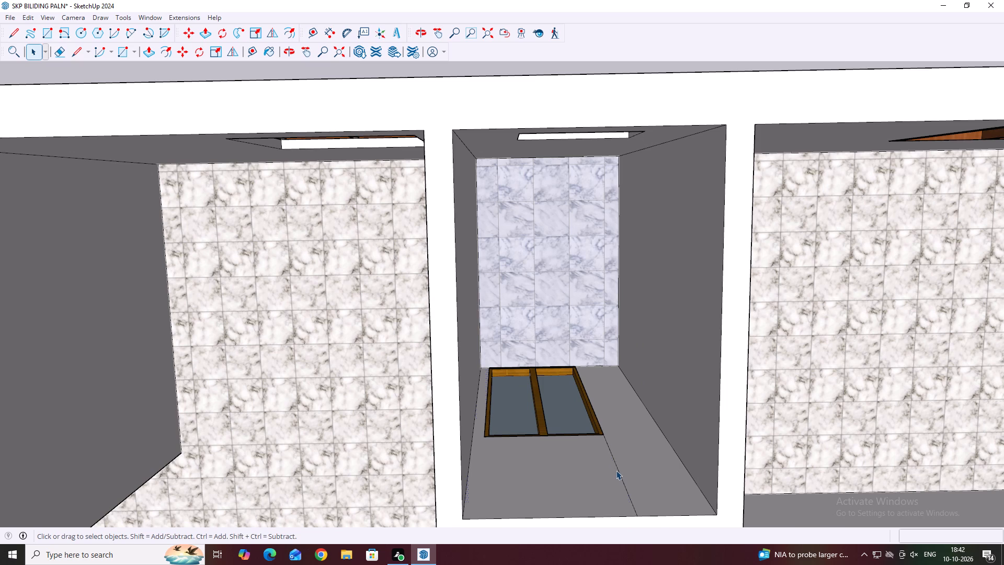
left_click(618, 470)
key("Delete")
Copy the yellow double door at the corridor's end from its wall opening to the empty space outside the house.
scroll(612, 403, "down", 4)
middle_click_drag(635, 460, 631, 295)
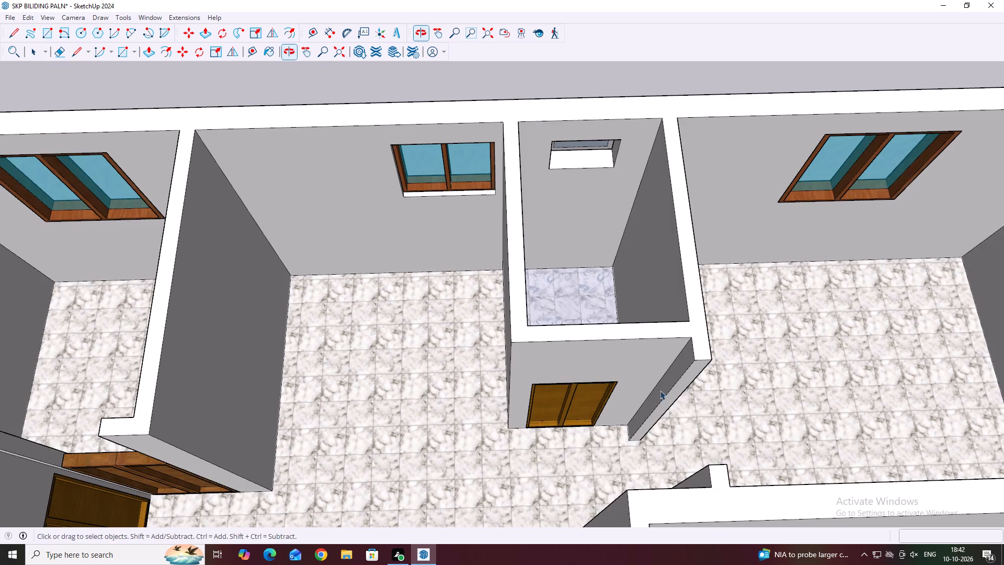
middle_click_drag(671, 427, 682, 342)
middle_click_drag(587, 335, 754, 374)
middle_click_drag(658, 430, 733, 330)
scroll(735, 323, "down", 2)
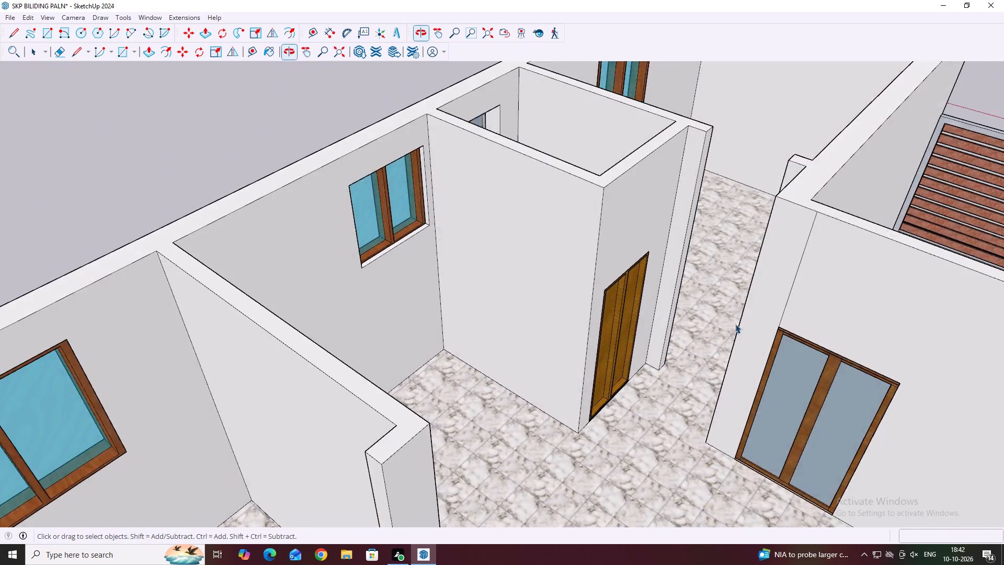
scroll(735, 324, "down", 3)
scroll(774, 405, "down", 6)
middle_click_drag(726, 443, 589, 425)
middle_click_drag(626, 443, 498, 422)
middle_click_drag(527, 451, 440, 403)
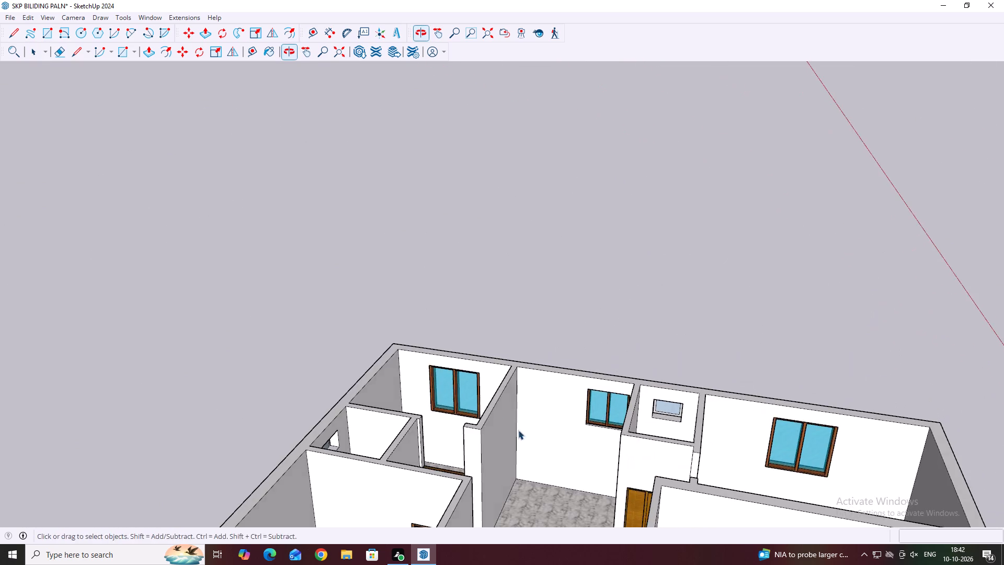
scroll(525, 444, "down", 5)
middle_click_drag(534, 443, 395, 430)
middle_click_drag(457, 439, 542, 484)
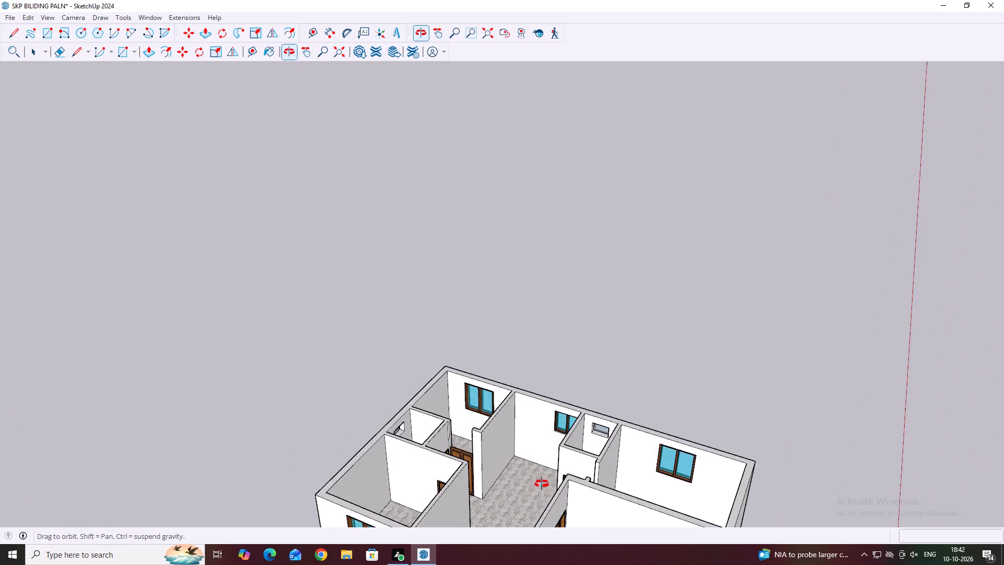
middle_click_drag(542, 484, 541, 483)
middle_click_drag(471, 455, 231, 432)
middle_click_drag(370, 418, 296, 423)
middle_click_drag(408, 435, 389, 445)
scroll(389, 433, "up", 2)
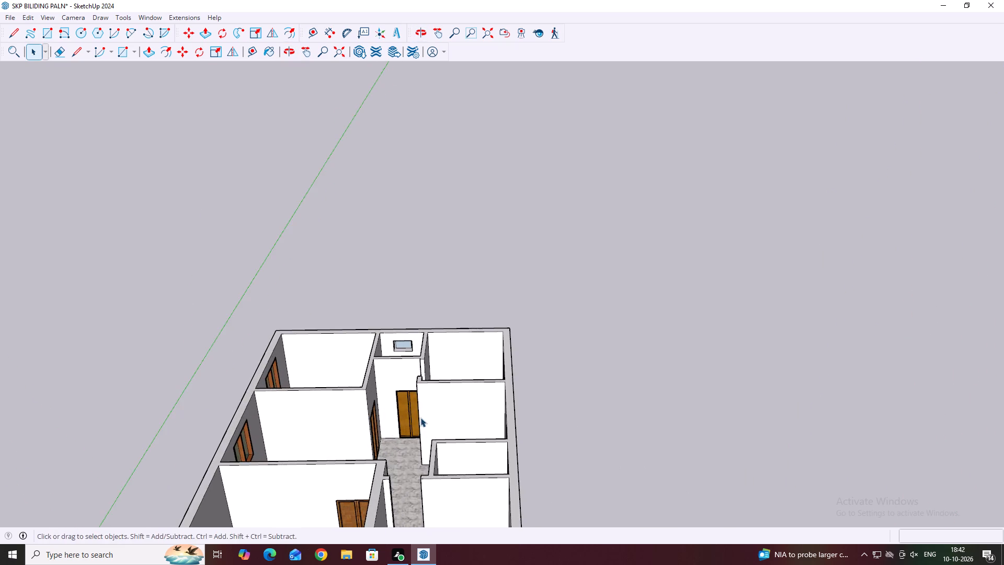
middle_click_drag(420, 417, 379, 431)
scroll(393, 425, "up", 1)
left_click(405, 399)
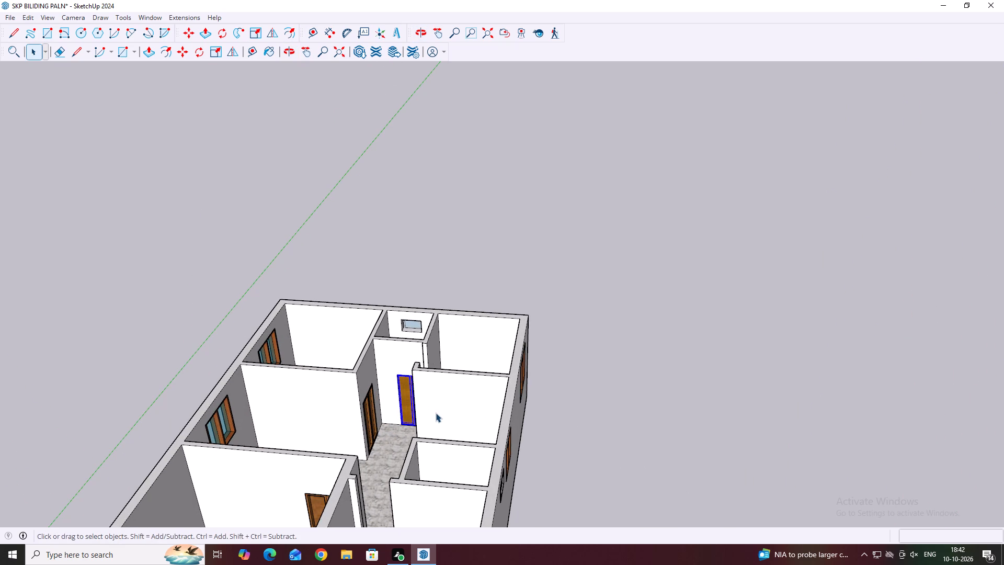
key("m")
left_click(410, 414)
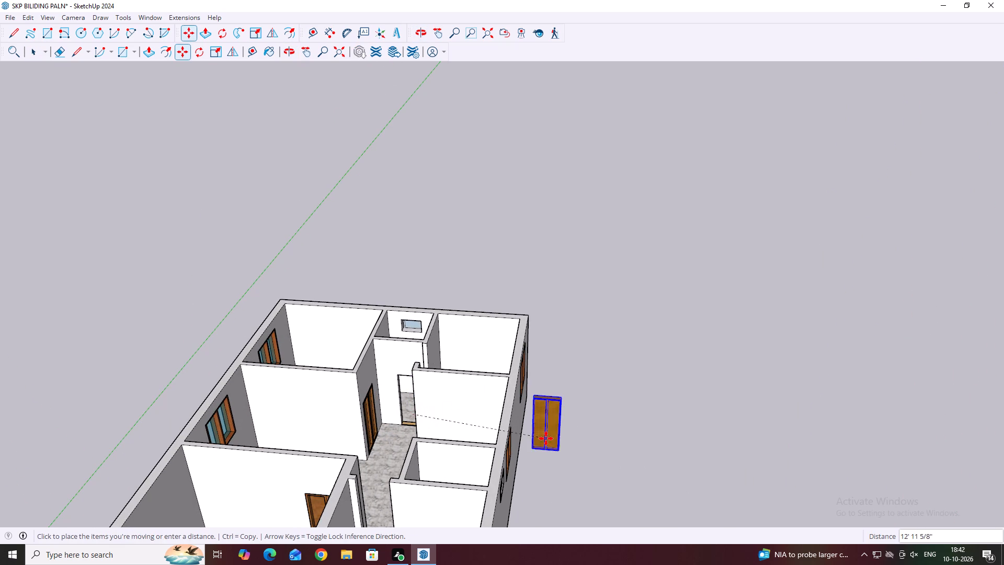
left_click(575, 446)
key("Escape")
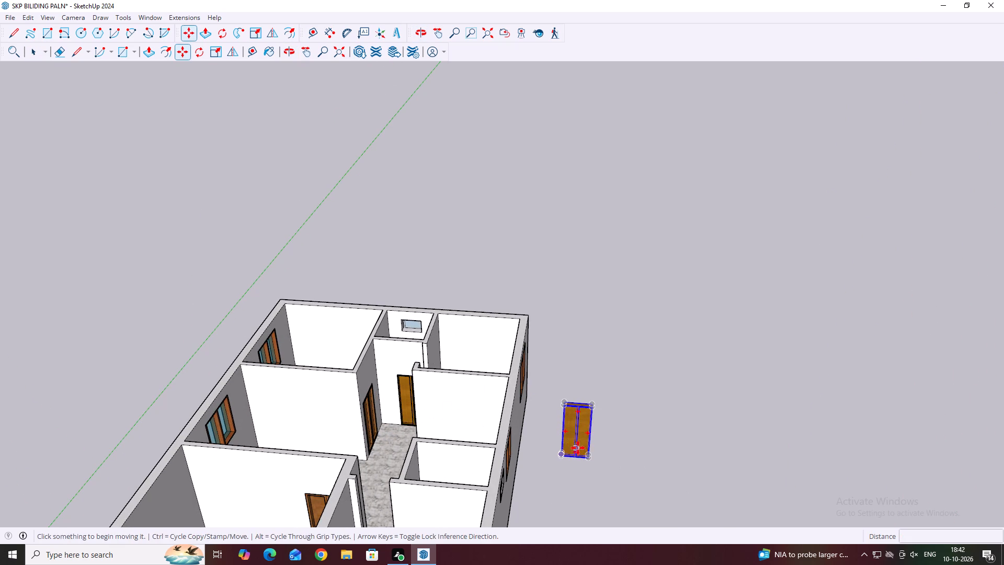
scroll(578, 447, "up", 4)
key("space")
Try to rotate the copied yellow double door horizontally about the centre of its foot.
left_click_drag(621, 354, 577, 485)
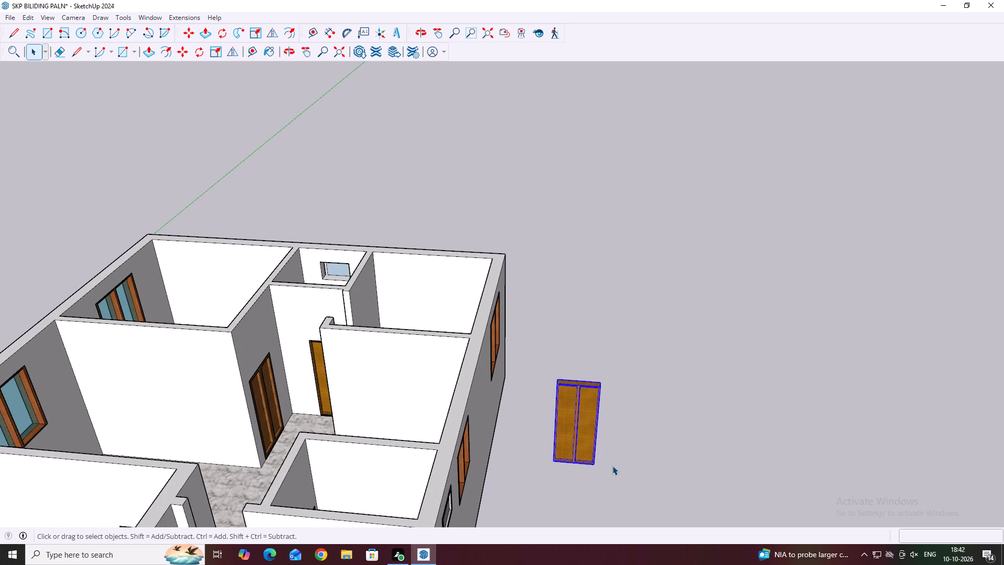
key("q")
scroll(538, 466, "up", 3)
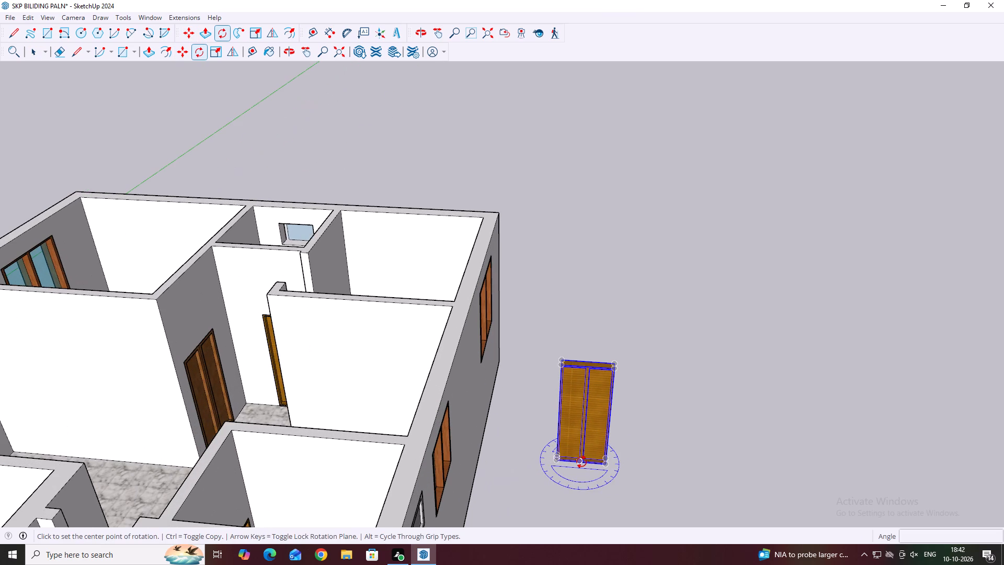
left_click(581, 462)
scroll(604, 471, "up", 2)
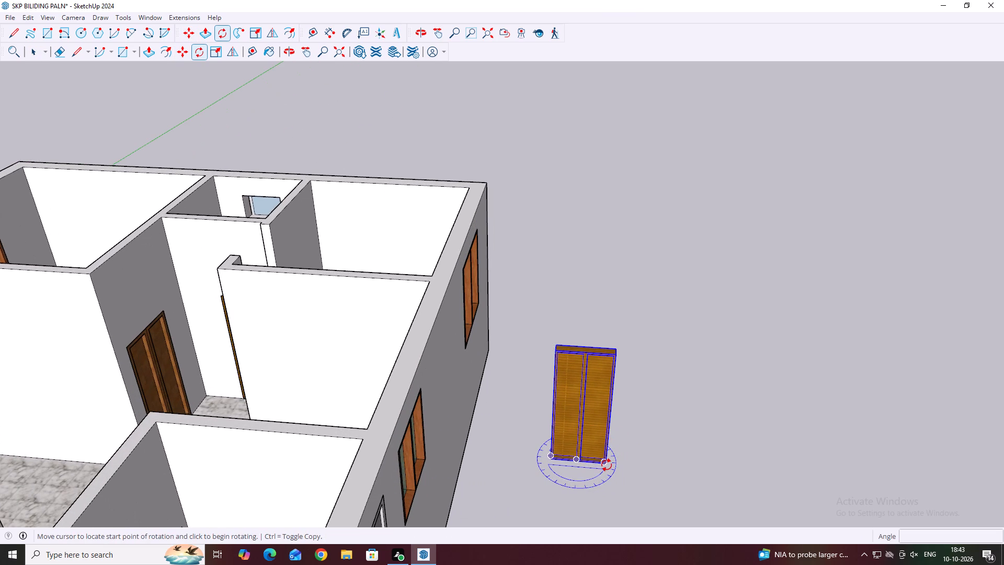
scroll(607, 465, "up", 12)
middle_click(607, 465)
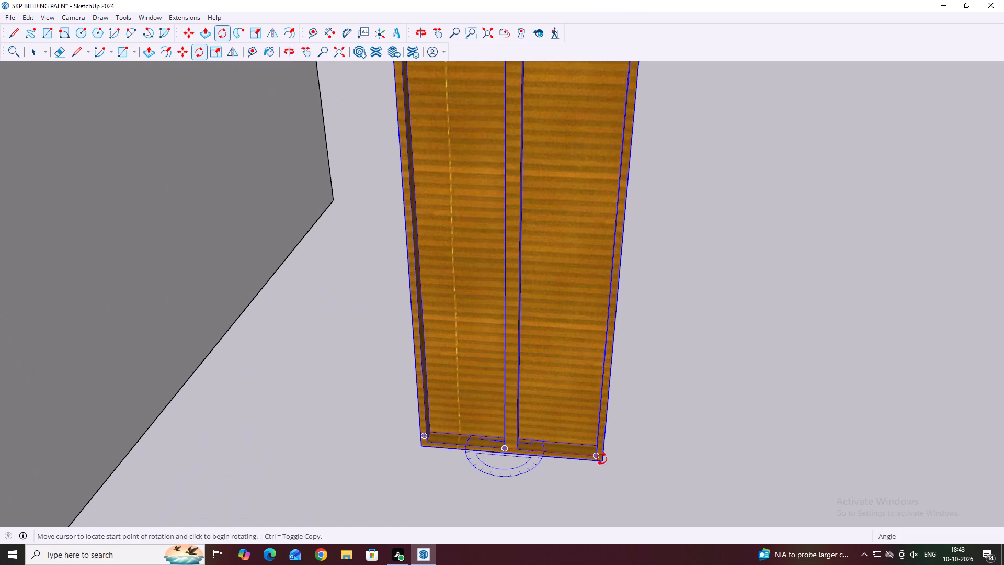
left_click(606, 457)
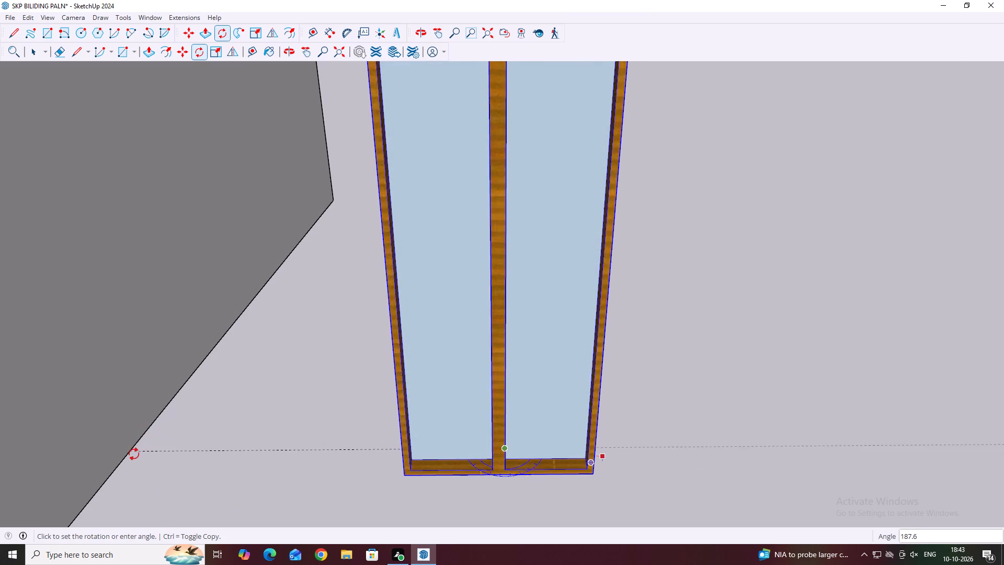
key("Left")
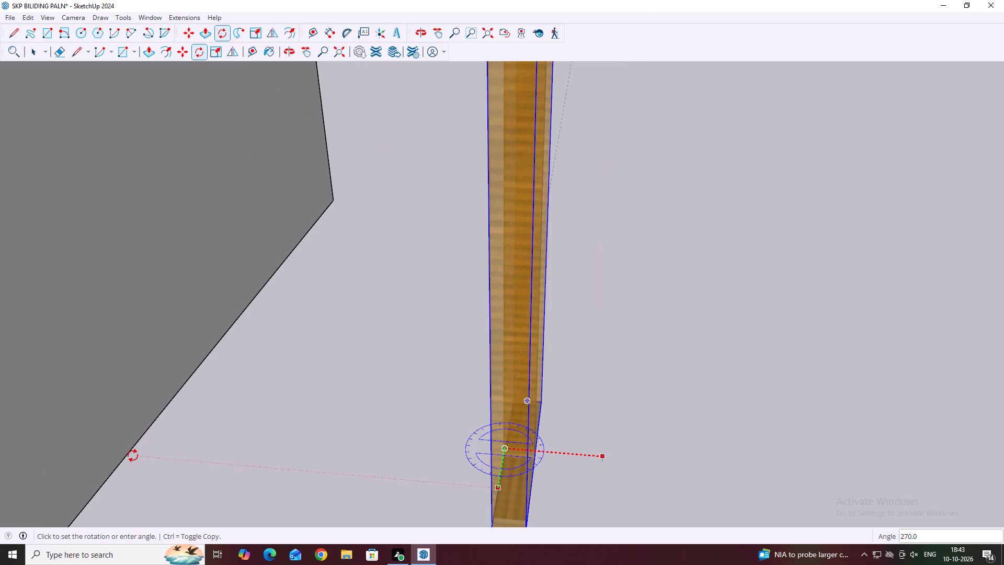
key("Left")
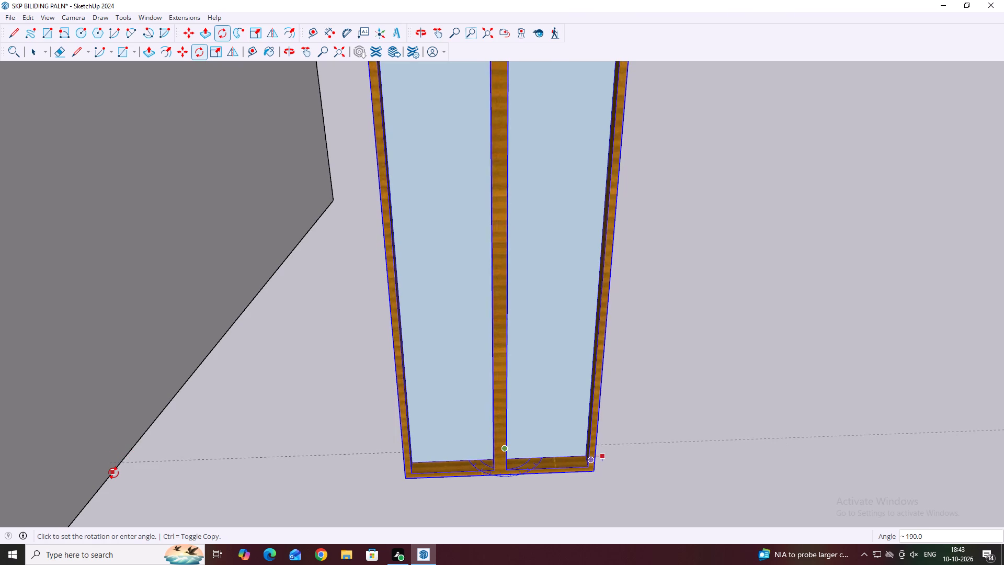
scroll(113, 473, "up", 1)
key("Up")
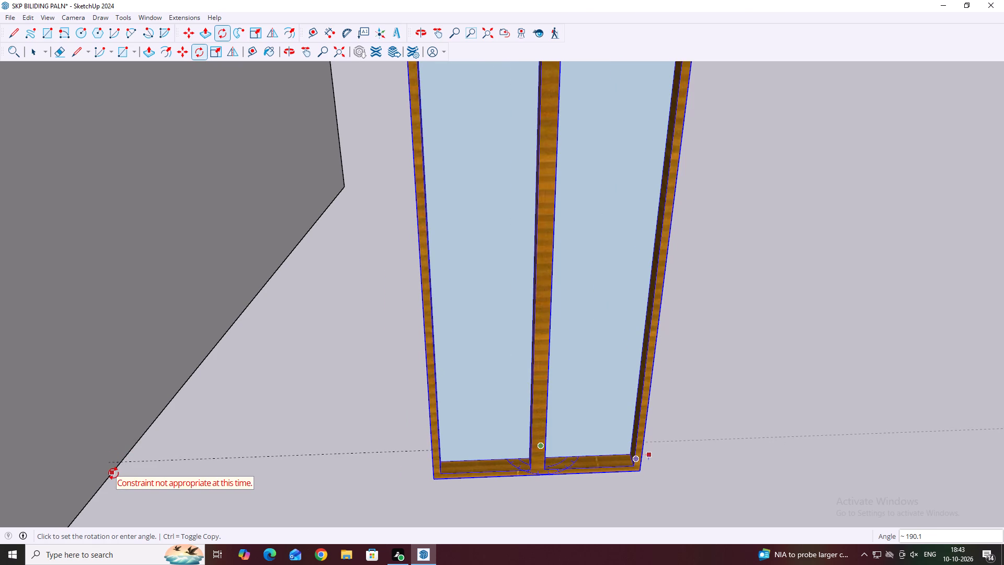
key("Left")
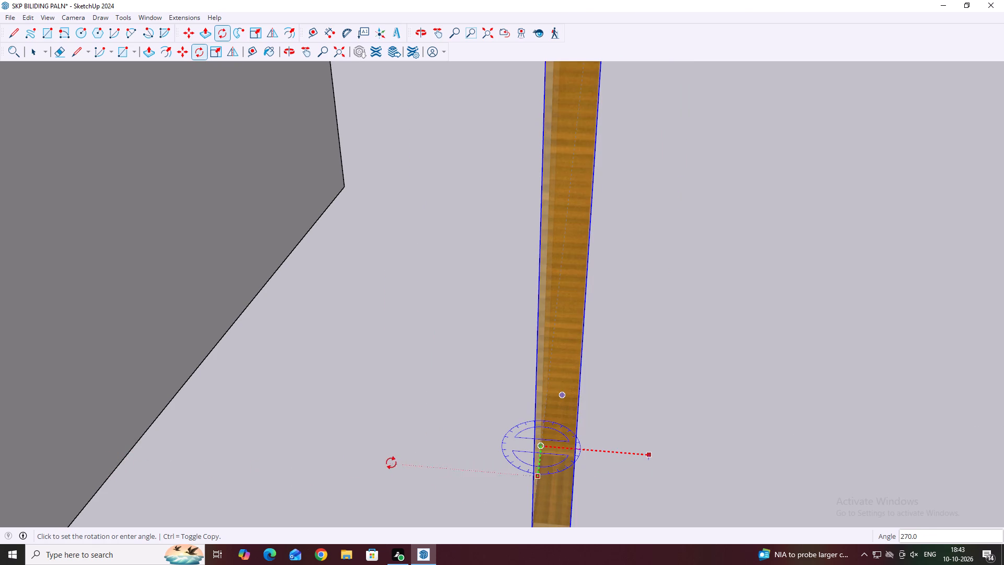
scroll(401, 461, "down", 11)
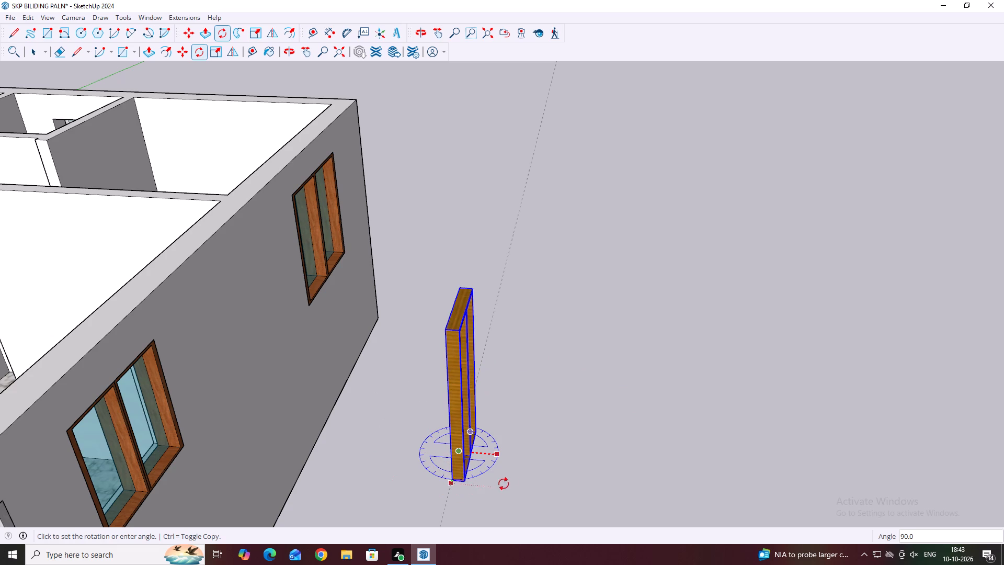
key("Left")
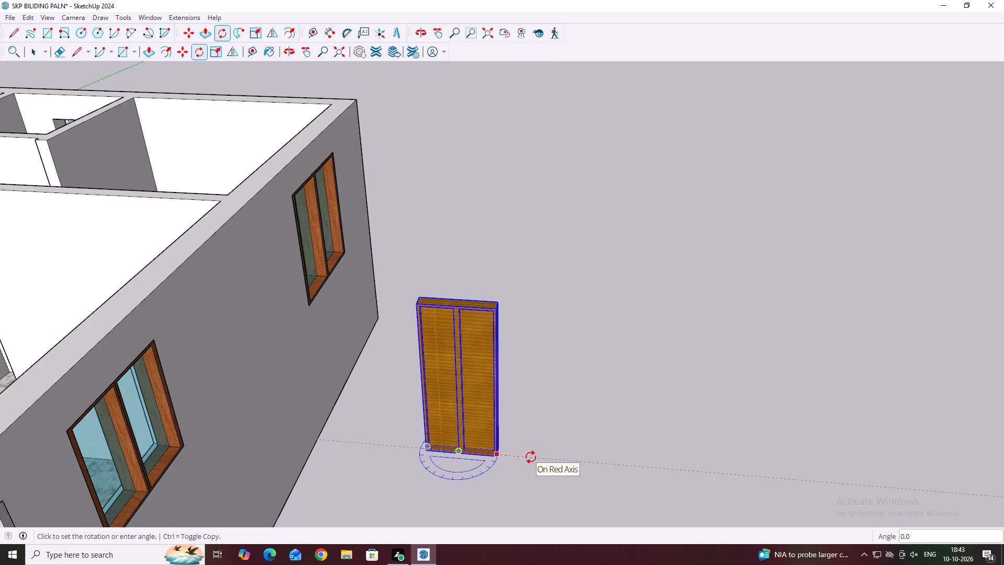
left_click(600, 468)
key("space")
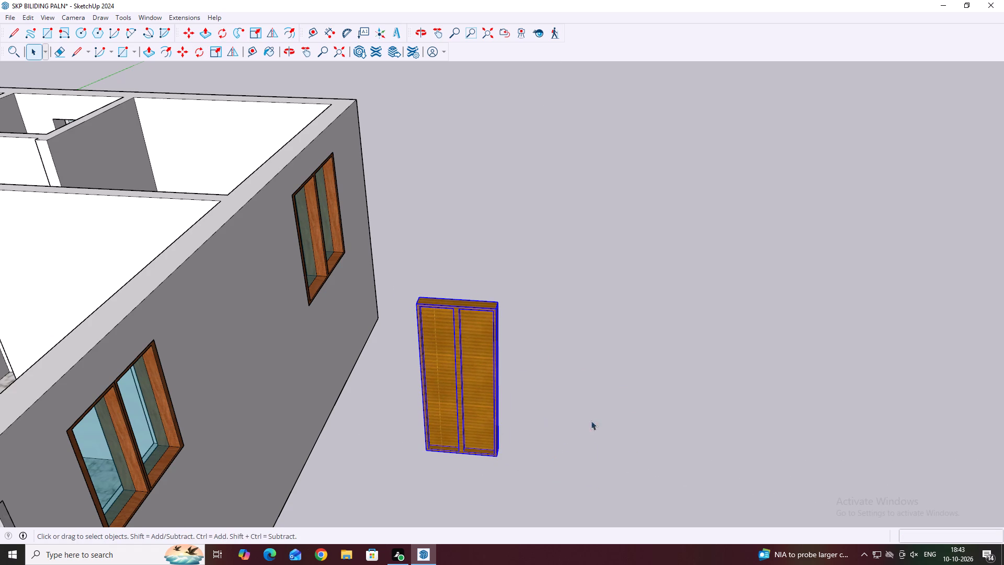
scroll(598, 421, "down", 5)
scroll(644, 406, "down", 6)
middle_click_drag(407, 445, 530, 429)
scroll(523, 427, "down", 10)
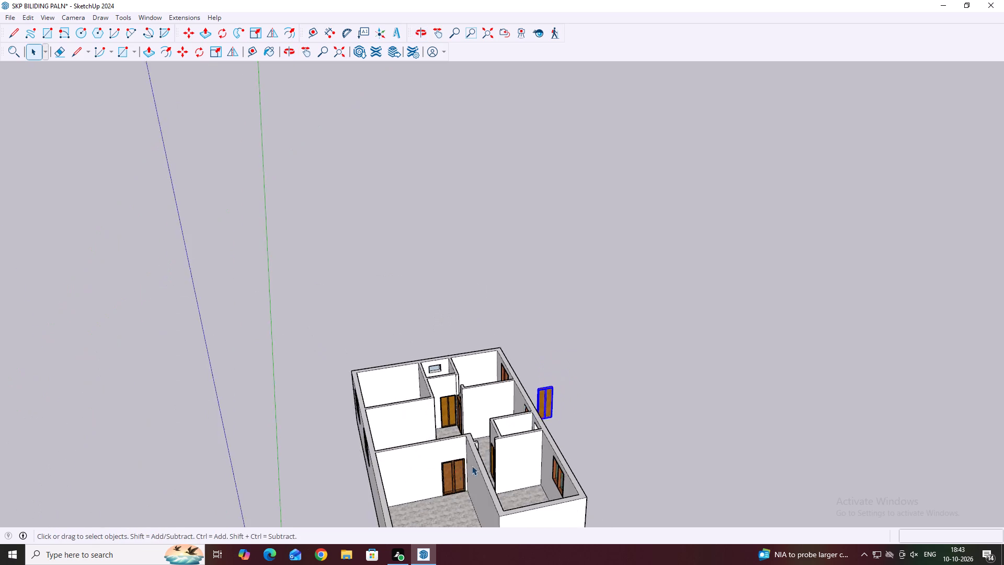
Copy the threshold strip under the yellow double door at the corridor's end into the empty doorway opening beside the small bathroom.
middle_click_drag(467, 470, 387, 523)
middle_click_drag(483, 383, 468, 478)
scroll(472, 444, "down", 1)
scroll(431, 395, "up", 12)
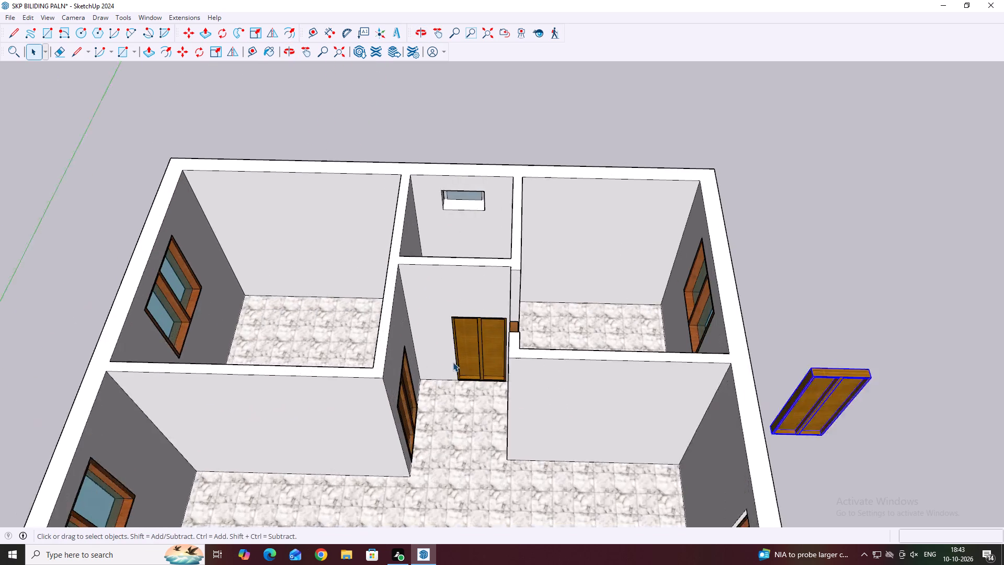
scroll(453, 362, "up", 18)
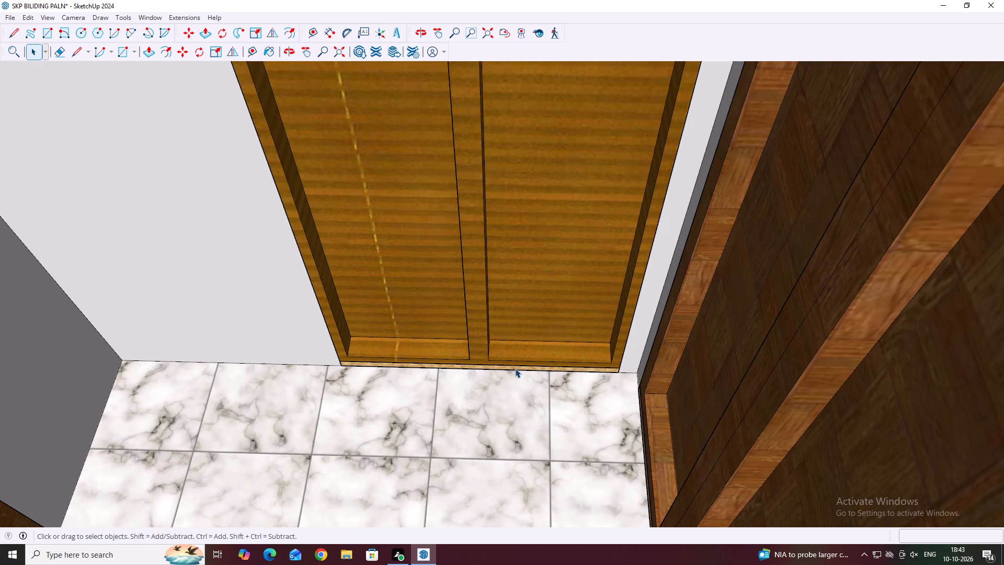
left_click(515, 368)
key("m")
scroll(599, 379, "up", 2)
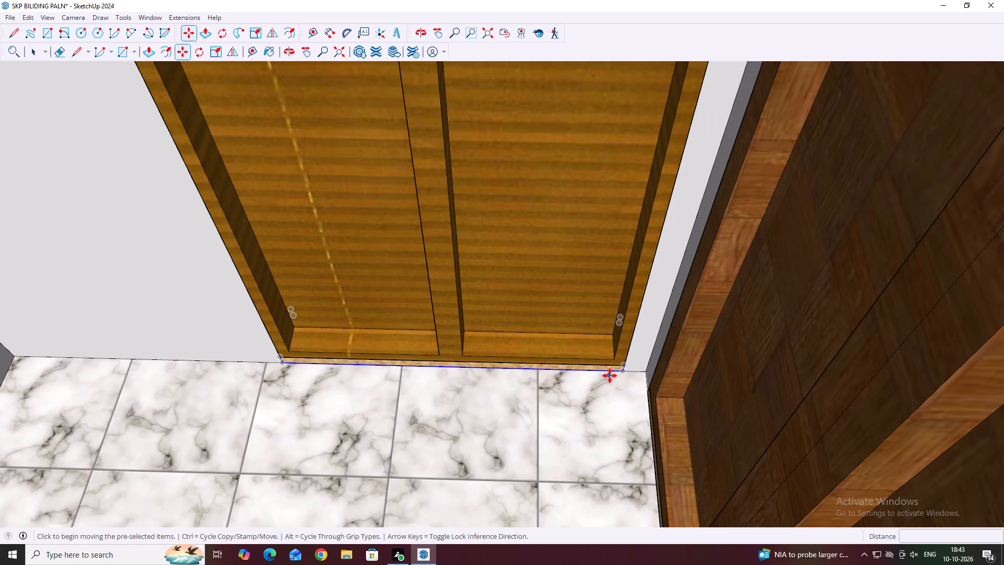
left_click(622, 371)
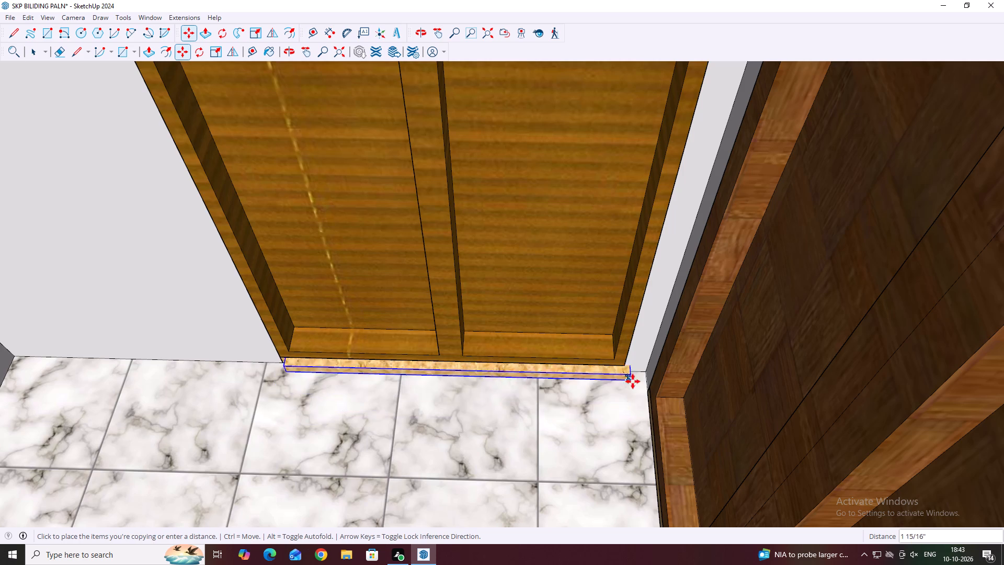
scroll(636, 356, "down", 5)
scroll(641, 479, "down", 15)
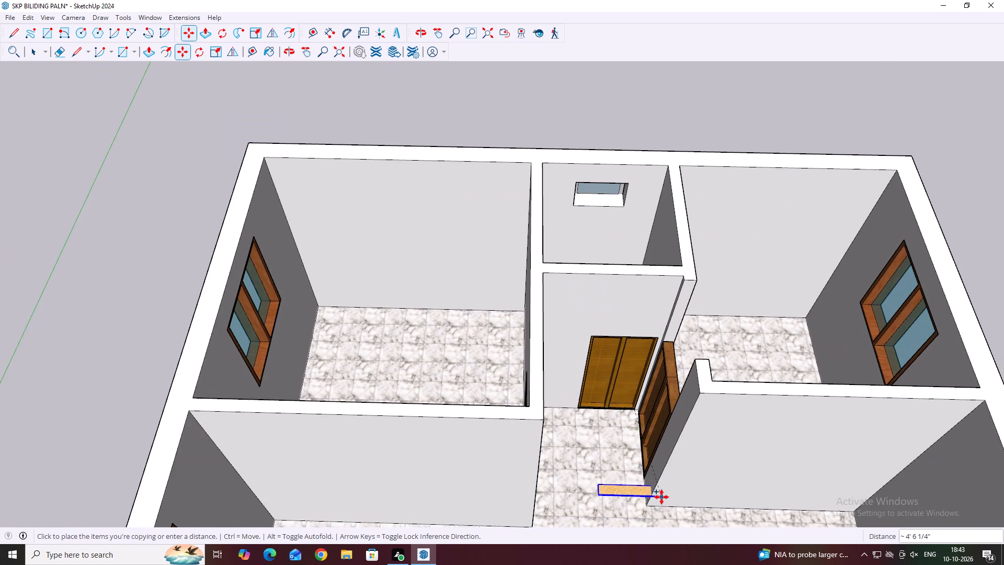
scroll(661, 497, "down", 11)
middle_click_drag(683, 511, 680, 521)
scroll(681, 521, "down", 11)
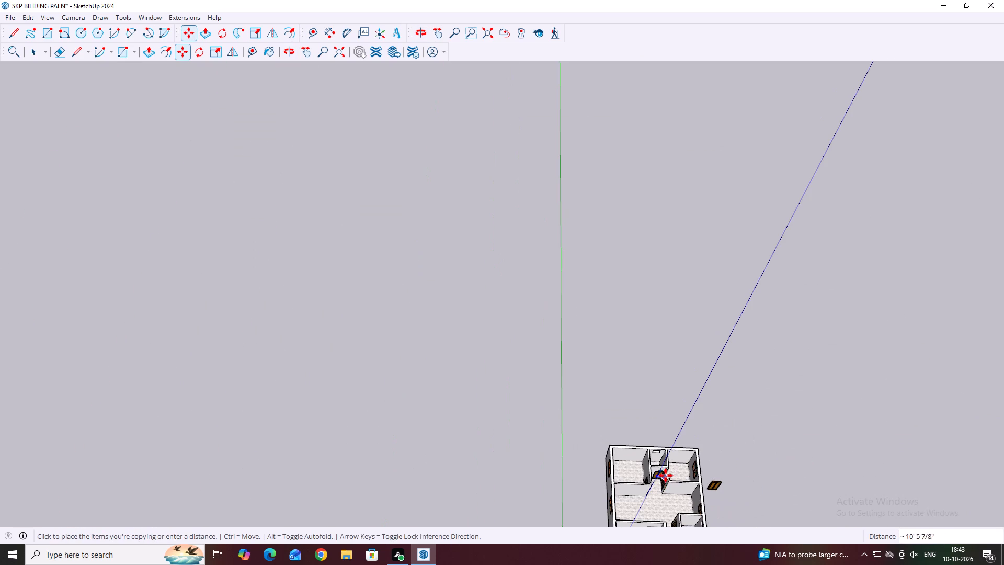
middle_click_drag(664, 512, 646, 540)
middle_click_drag(675, 493, 452, 409)
scroll(585, 406, "down", 6)
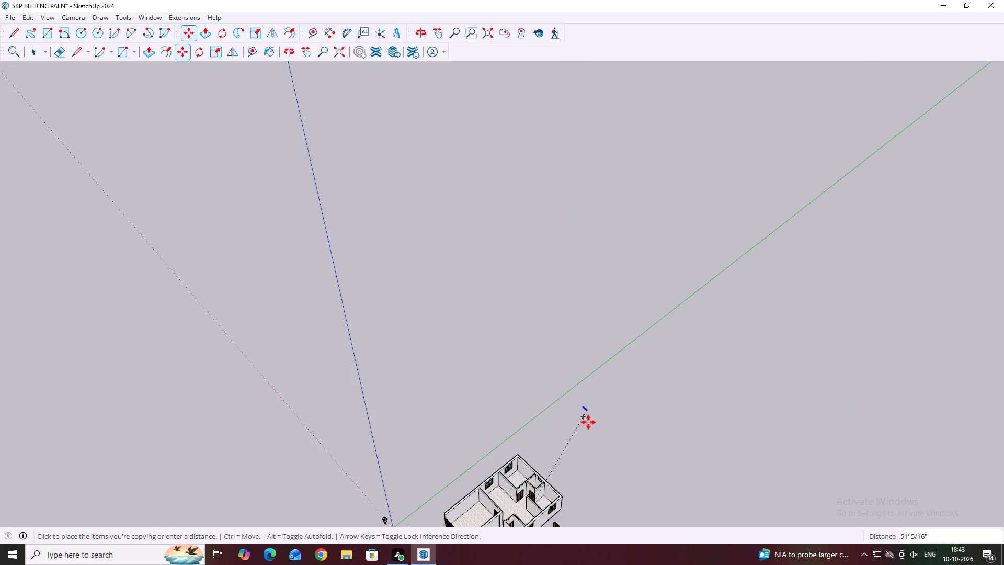
scroll(588, 422, "down", 5)
middle_click_drag(603, 435, 474, 487)
scroll(488, 518, "up", 15)
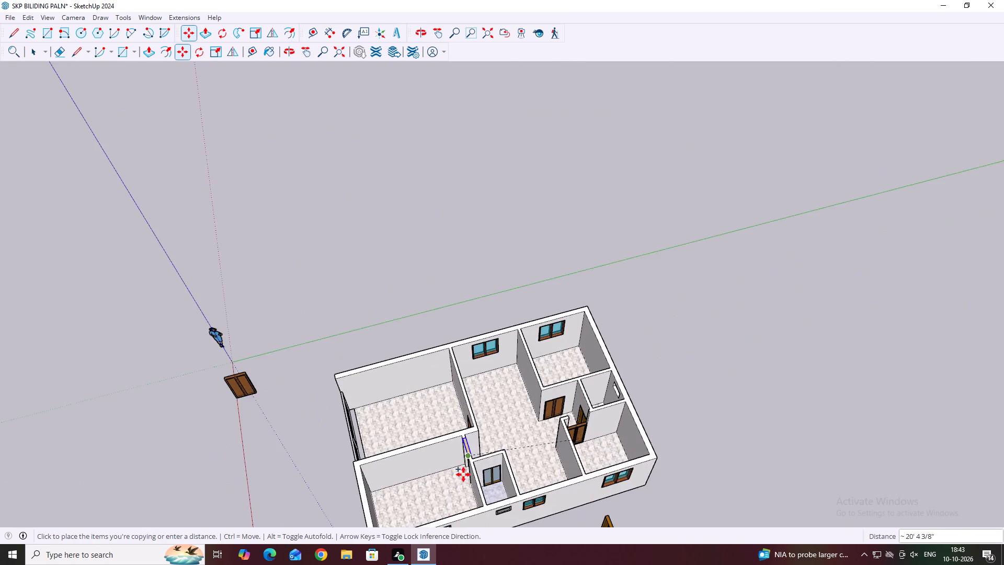
scroll(441, 499, "down", 1)
middle_click_drag(456, 492, 483, 476)
scroll(482, 474, "up", 6)
middle_click_drag(472, 493, 530, 499)
scroll(530, 498, "up", 3)
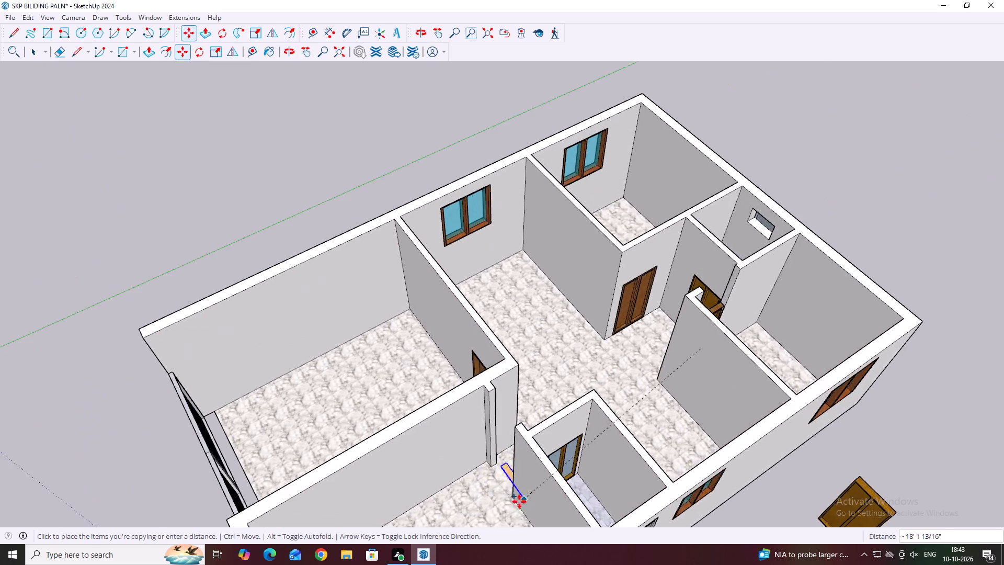
scroll(519, 502, "up", 13)
left_click(530, 482)
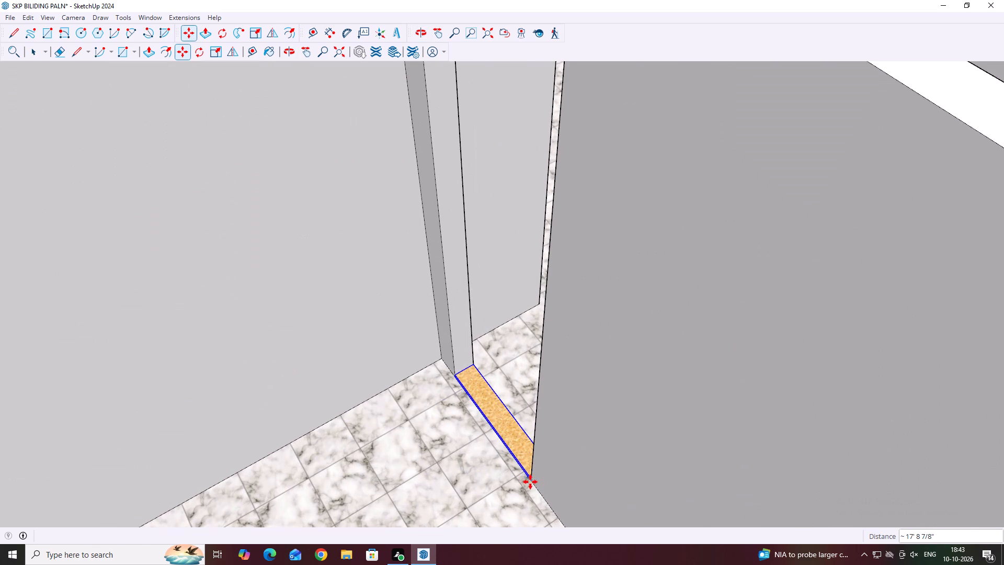
key("space")
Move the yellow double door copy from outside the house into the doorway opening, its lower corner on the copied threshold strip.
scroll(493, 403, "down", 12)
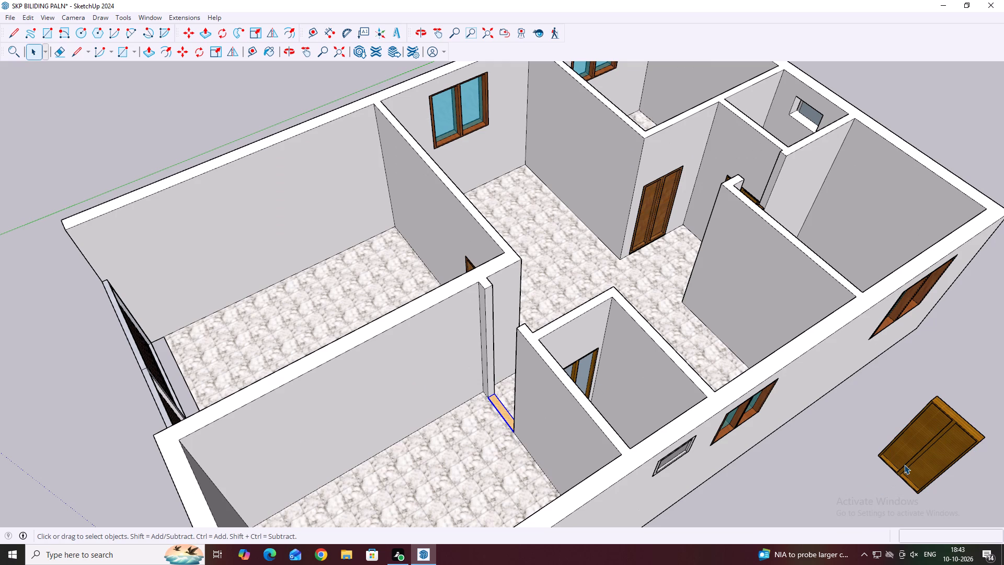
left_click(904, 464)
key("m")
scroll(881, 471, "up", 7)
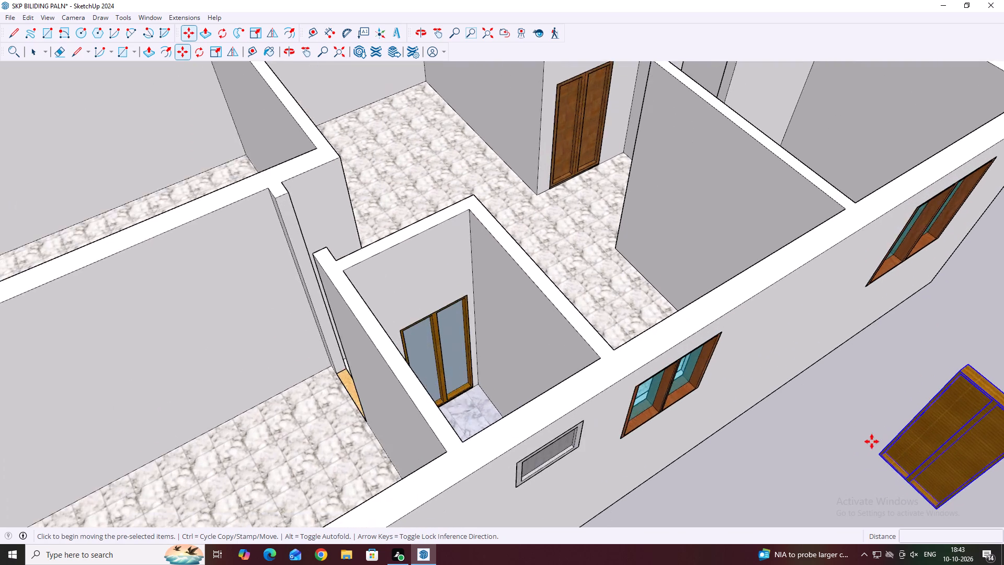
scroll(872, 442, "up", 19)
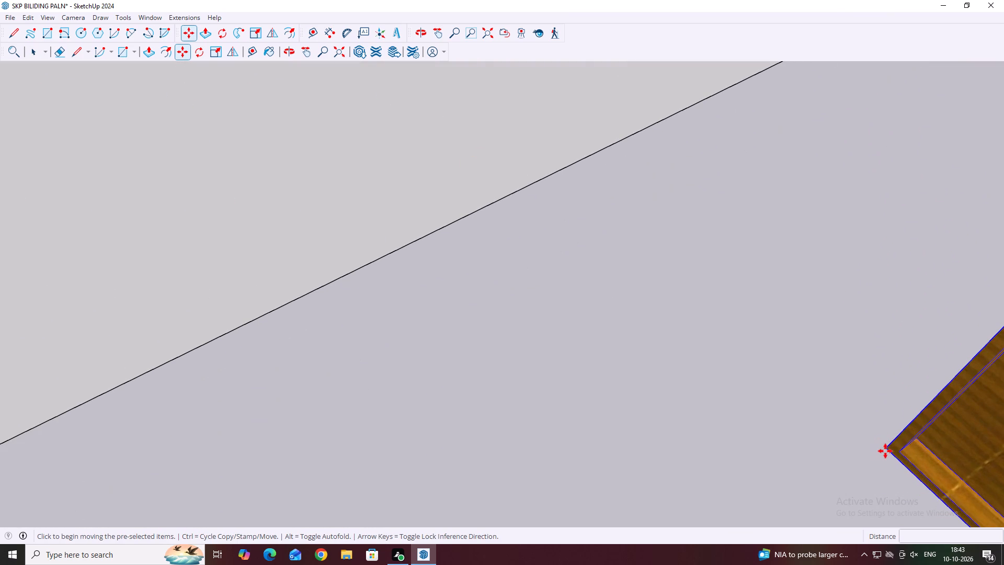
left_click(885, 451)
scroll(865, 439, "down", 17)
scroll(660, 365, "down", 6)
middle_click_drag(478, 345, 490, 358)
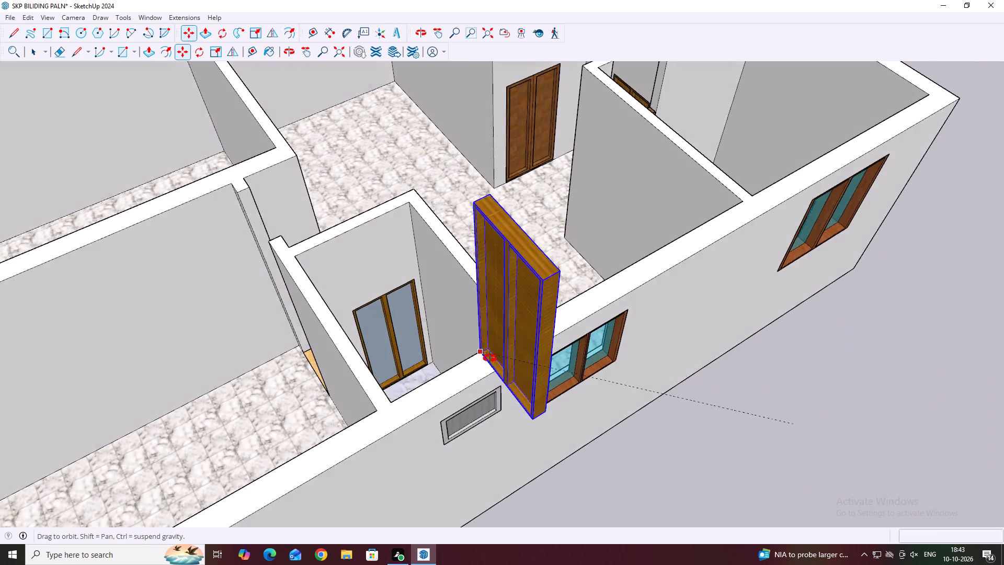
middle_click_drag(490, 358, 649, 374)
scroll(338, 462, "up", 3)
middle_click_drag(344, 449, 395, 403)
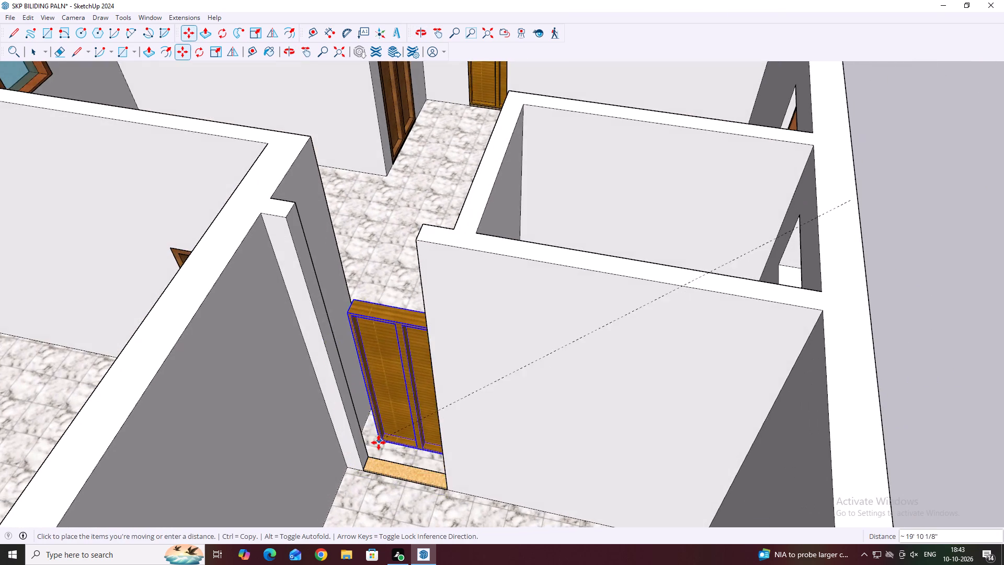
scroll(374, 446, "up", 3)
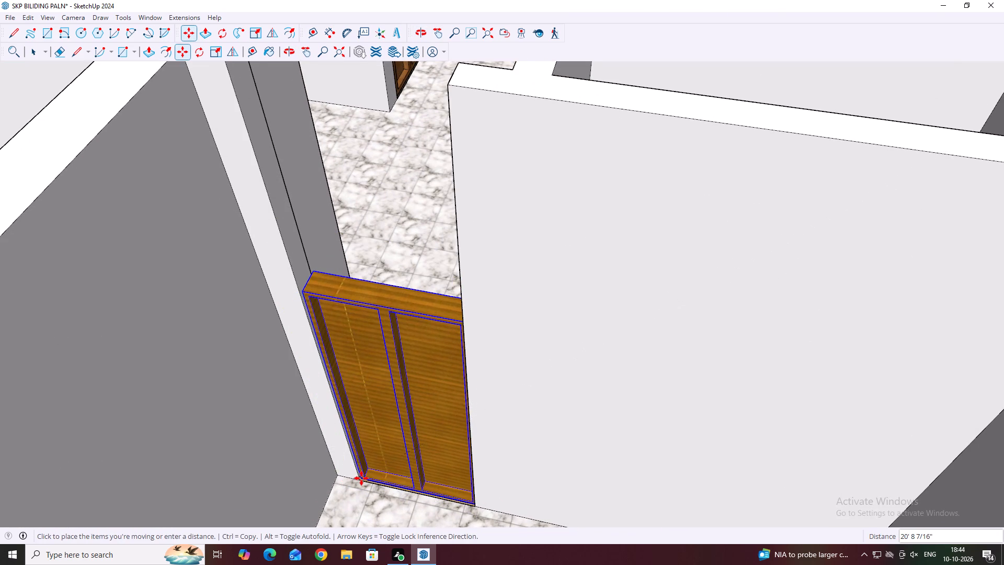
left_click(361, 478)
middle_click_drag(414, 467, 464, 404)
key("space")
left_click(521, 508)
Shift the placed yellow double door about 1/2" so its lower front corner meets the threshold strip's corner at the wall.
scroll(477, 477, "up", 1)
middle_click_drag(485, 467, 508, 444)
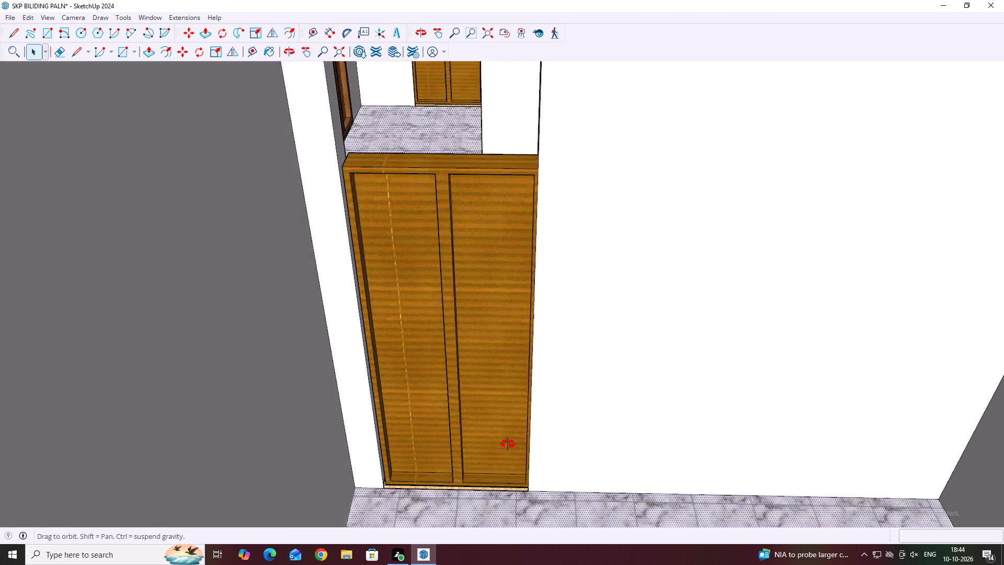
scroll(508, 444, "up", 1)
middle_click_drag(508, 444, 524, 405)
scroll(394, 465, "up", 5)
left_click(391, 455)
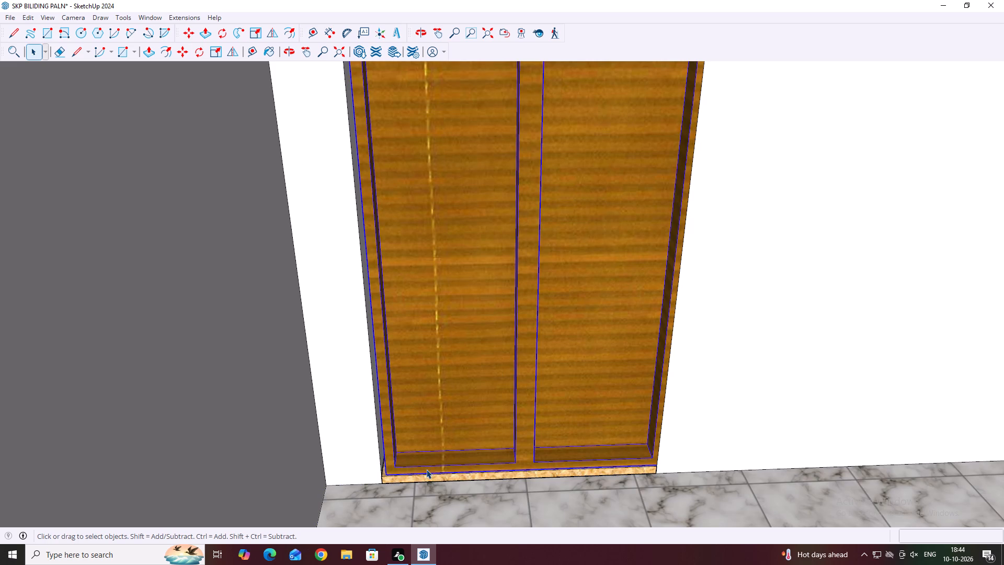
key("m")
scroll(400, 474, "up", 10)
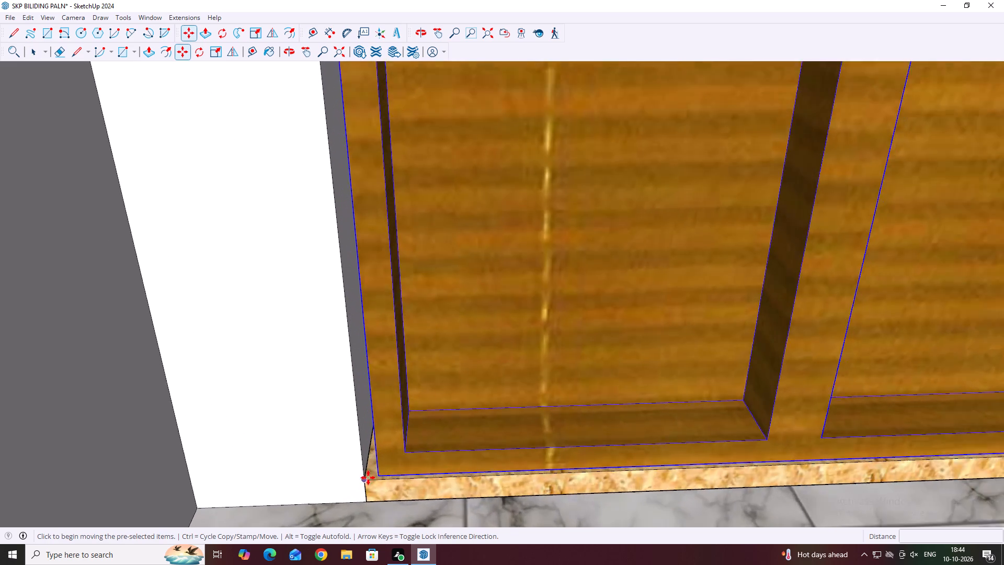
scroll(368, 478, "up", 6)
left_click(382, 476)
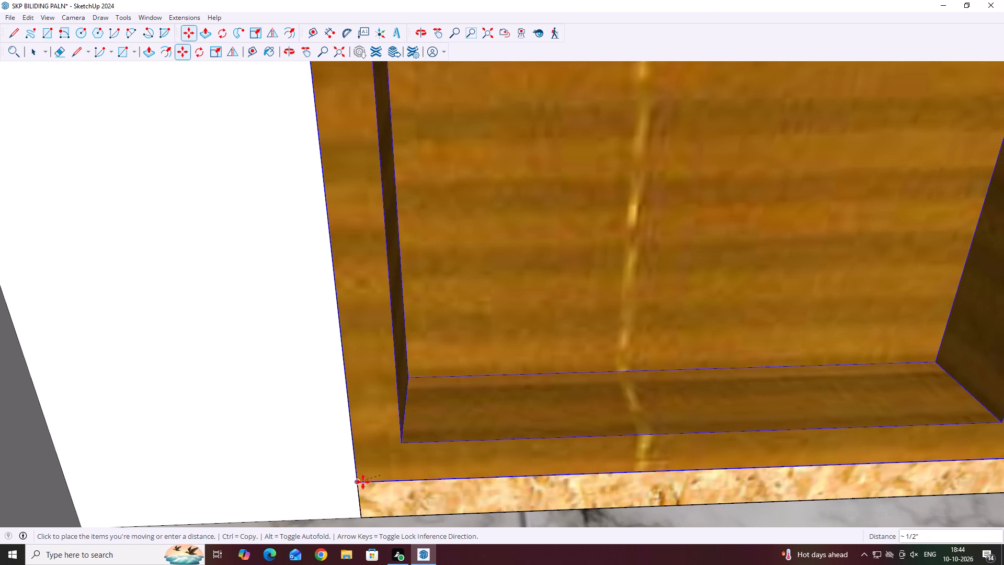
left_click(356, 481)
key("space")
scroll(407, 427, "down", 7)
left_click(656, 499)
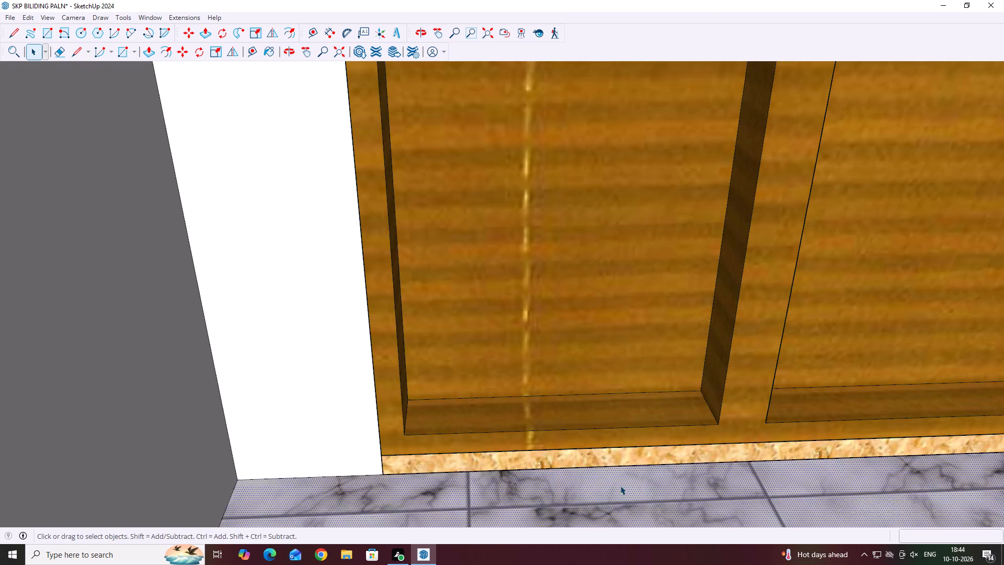
Examine both sides of the placed yellow double door and the neighbouring doors around the hall.
scroll(548, 433, "down", 15)
middle_click_drag(682, 363, 615, 550)
middle_click_drag(608, 365, 586, 425)
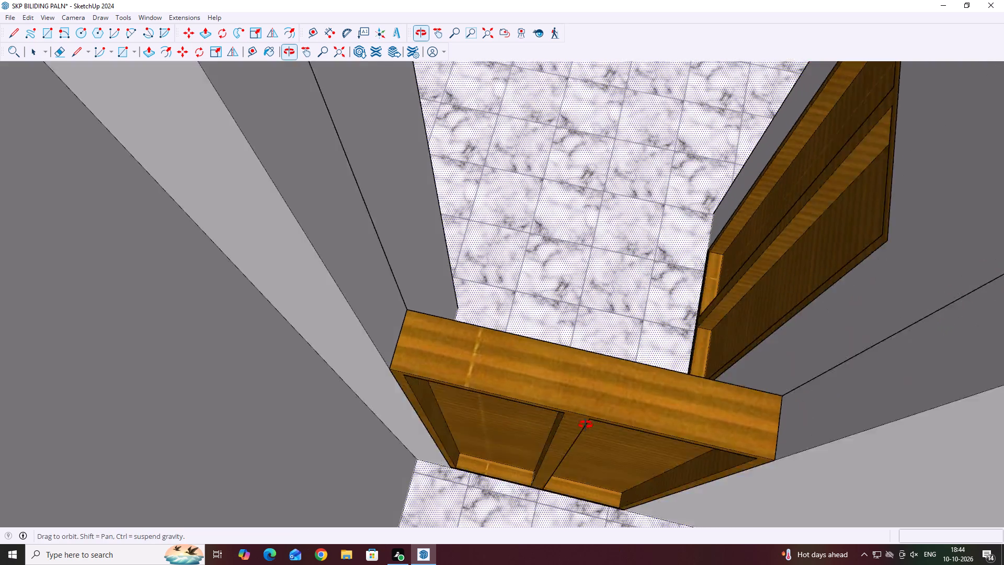
middle_click_drag(586, 425, 533, 542)
middle_click_drag(632, 450, 571, 311)
scroll(419, 390, "down", 1)
middle_click_drag(640, 343, 721, 298)
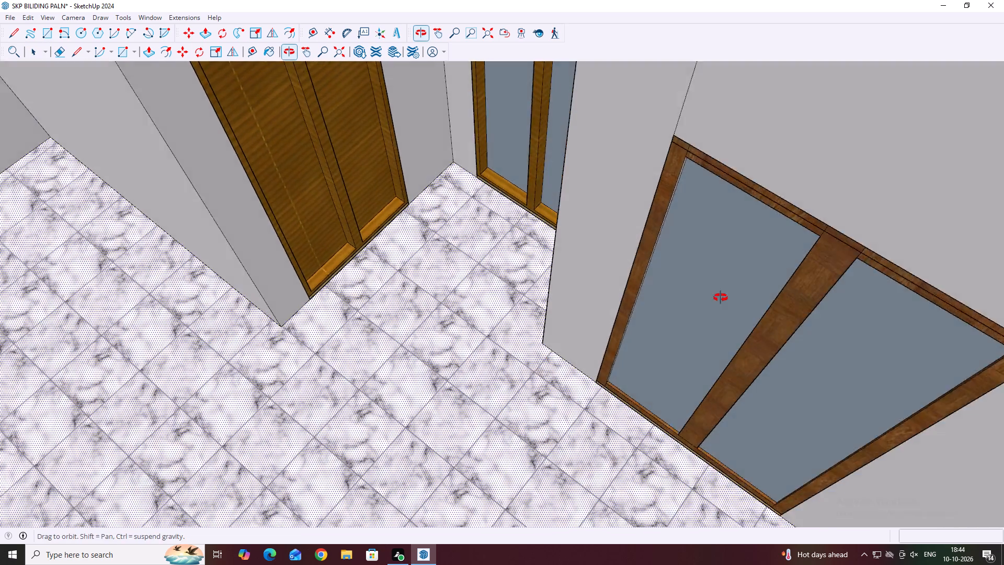
middle_click_drag(721, 298, 760, 252)
scroll(740, 261, "down", 11)
middle_click_drag(737, 266, 735, 280)
left_click(740, 266)
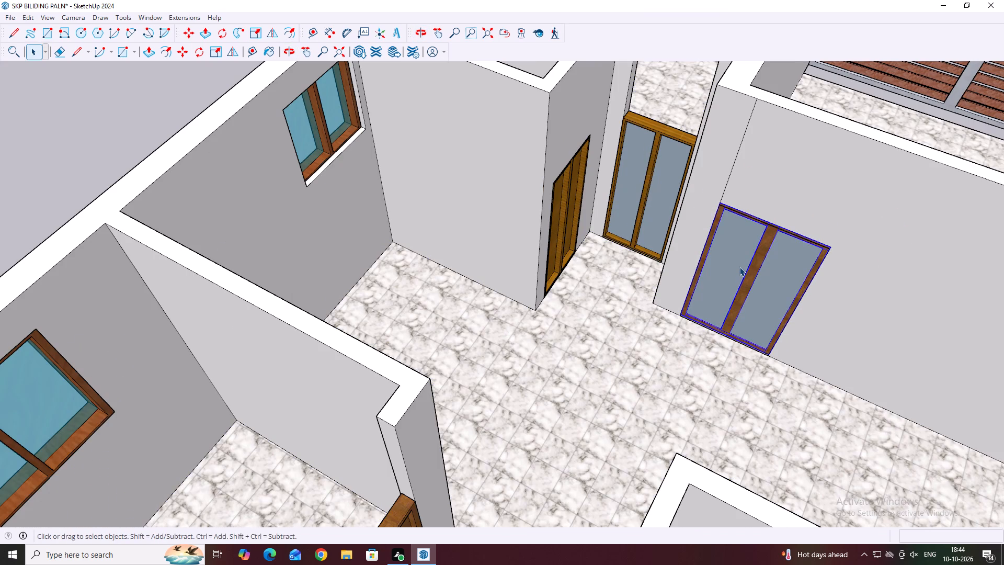
scroll(746, 285, "down", 5)
middle_click_drag(746, 299, 483, 291)
middle_click_drag(597, 340, 382, 255)
middle_click_drag(451, 319, 196, 238)
middle_click_drag(325, 358, 339, 380)
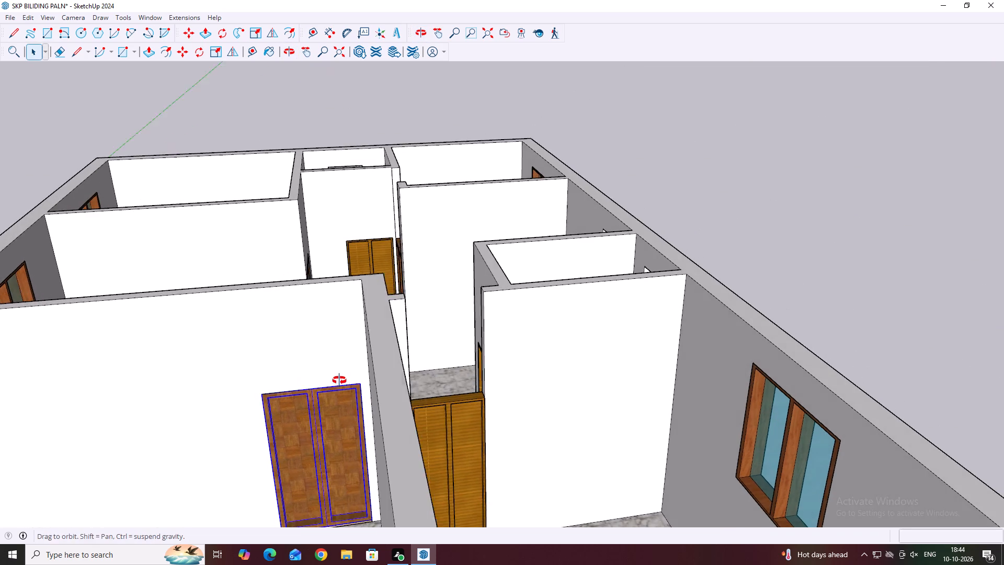
middle_click_drag(339, 380, 342, 383)
scroll(322, 417, "up", 3)
scroll(442, 392, "down", 1)
middle_click_drag(505, 385, 459, 387)
left_click(471, 368)
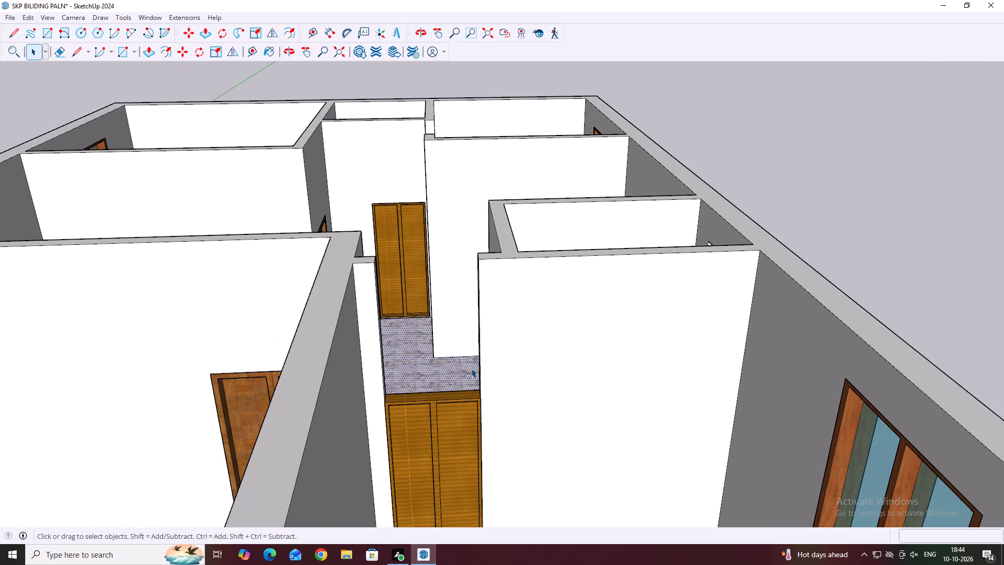
Examine the door openings and rooms along the corridor from above and from several angles.
scroll(447, 341, "down", 1)
middle_click_drag(448, 342, 449, 469)
middle_click_drag(432, 429, 450, 547)
middle_click_drag(442, 493, 488, 529)
middle_click_drag(506, 445, 515, 452)
scroll(508, 447, "down", 4)
middle_click_drag(511, 442, 600, 434)
middle_click_drag(474, 368, 381, 379)
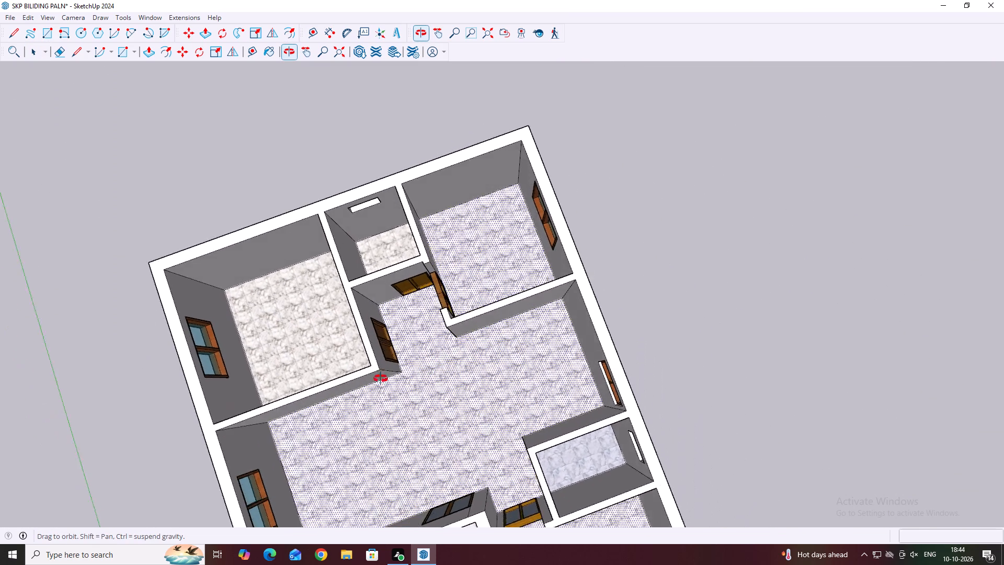
middle_click_drag(381, 379, 518, 289)
middle_click_drag(406, 371, 218, 386)
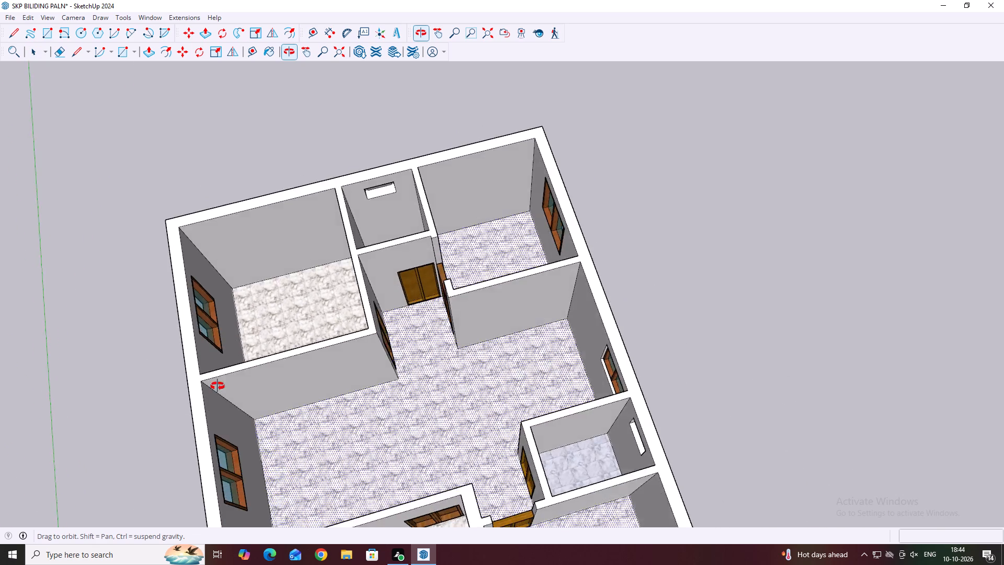
middle_click_drag(218, 386, 143, 357)
middle_click_drag(418, 276, 508, 479)
middle_click_drag(424, 284, 430, 299)
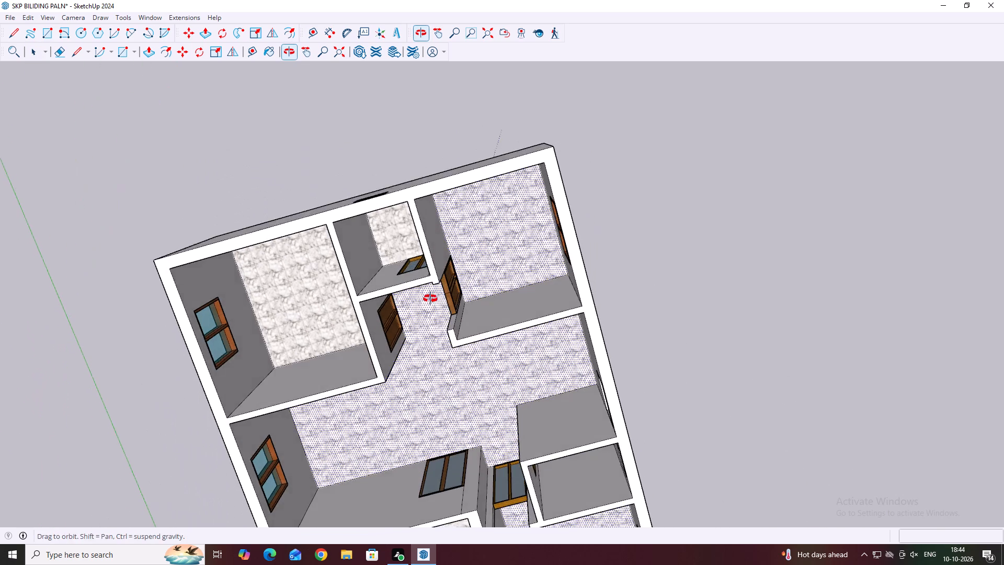
middle_click_drag(430, 299, 430, 174)
middle_click_drag(466, 465, 418, 258)
Move the yellow double door out of the opening beside the bathroom to the empty space outside the house, about 16' 2" away.
left_click(510, 471)
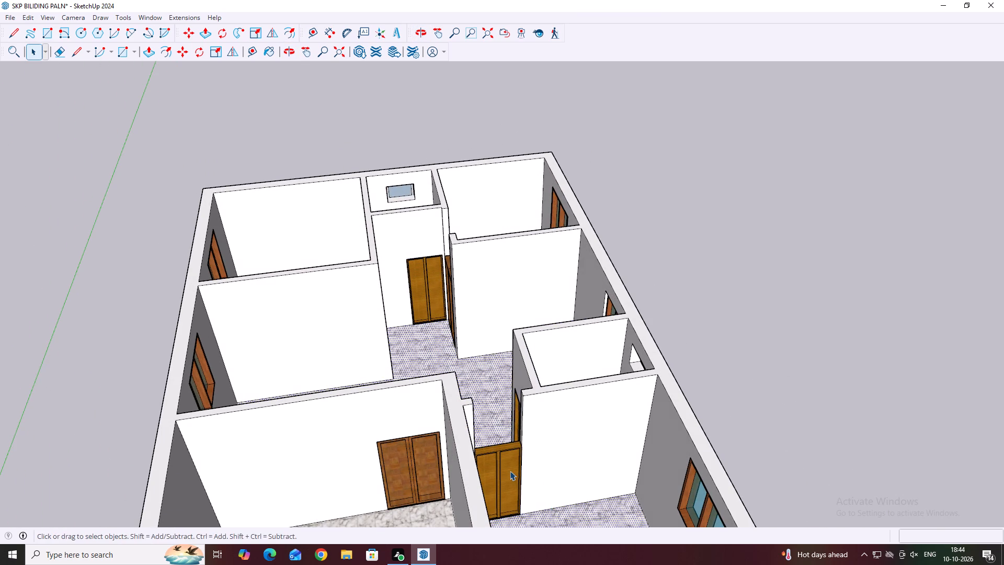
middle_click_drag(533, 475, 485, 411)
right_click(484, 411)
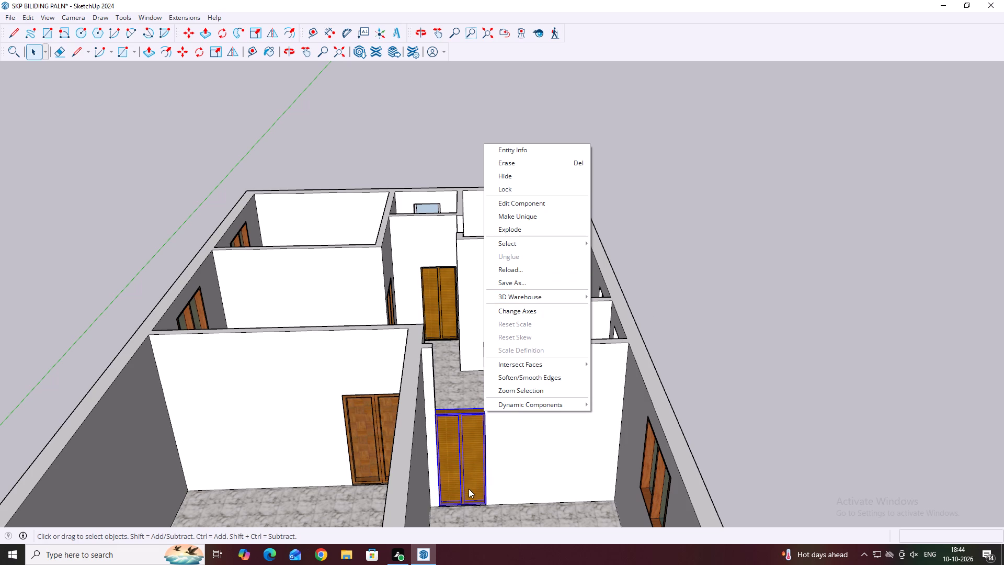
key("m")
key("m")
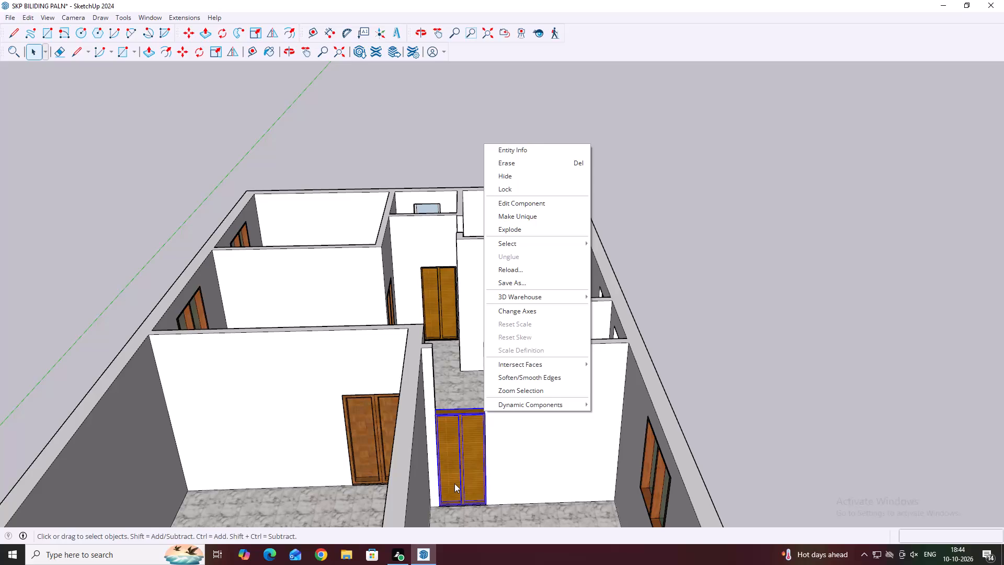
left_click(678, 228)
left_click(462, 460)
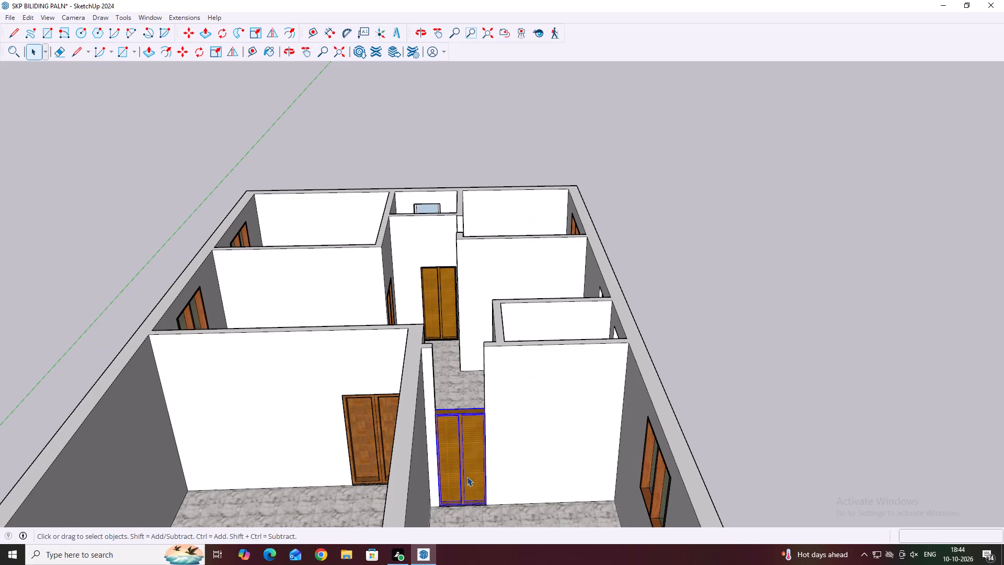
key("m")
left_click(459, 476)
left_click(741, 436)
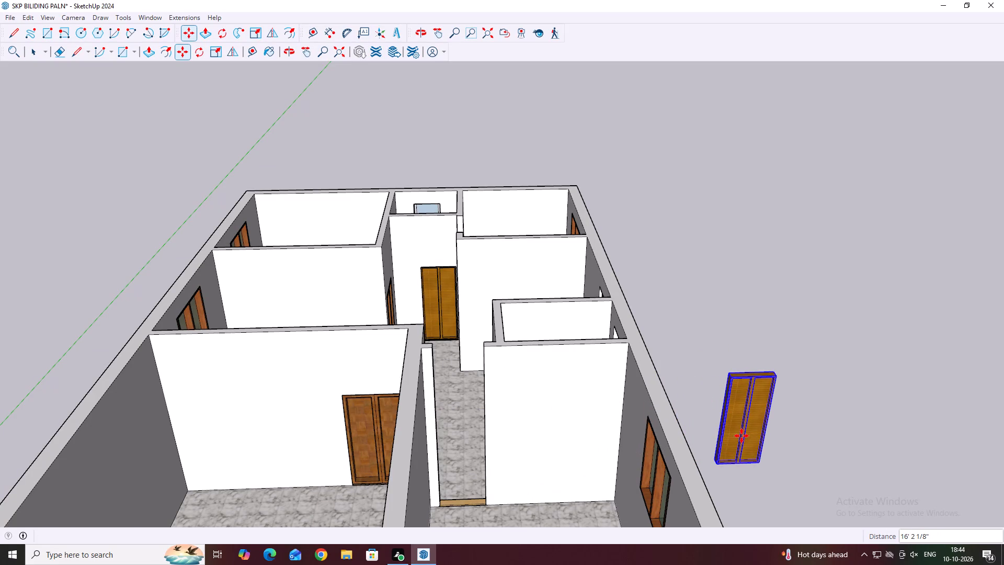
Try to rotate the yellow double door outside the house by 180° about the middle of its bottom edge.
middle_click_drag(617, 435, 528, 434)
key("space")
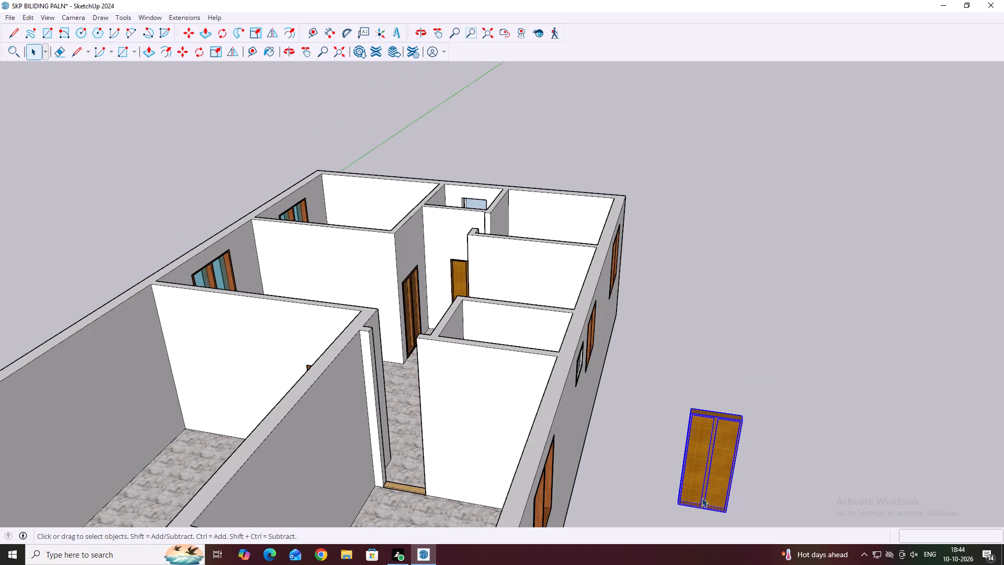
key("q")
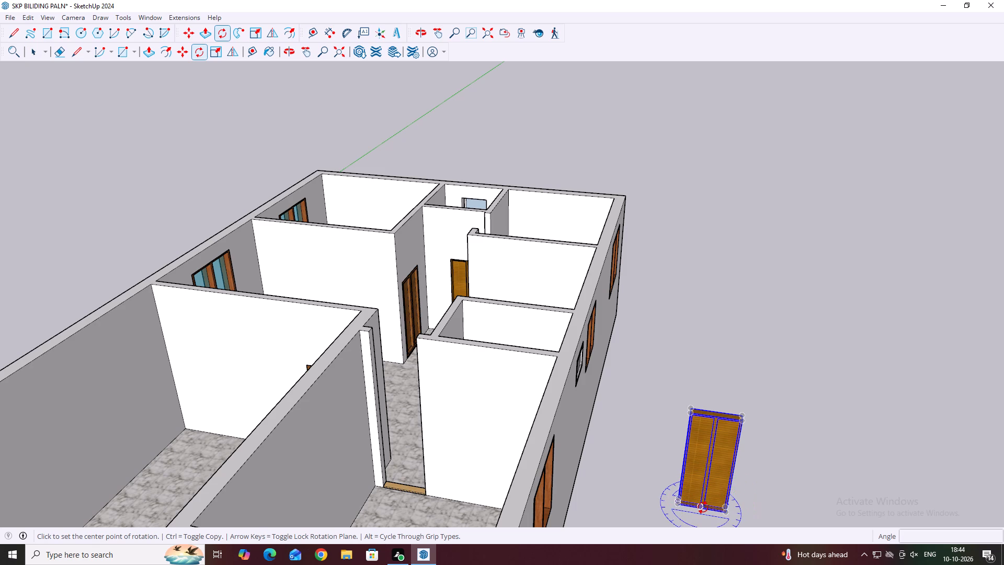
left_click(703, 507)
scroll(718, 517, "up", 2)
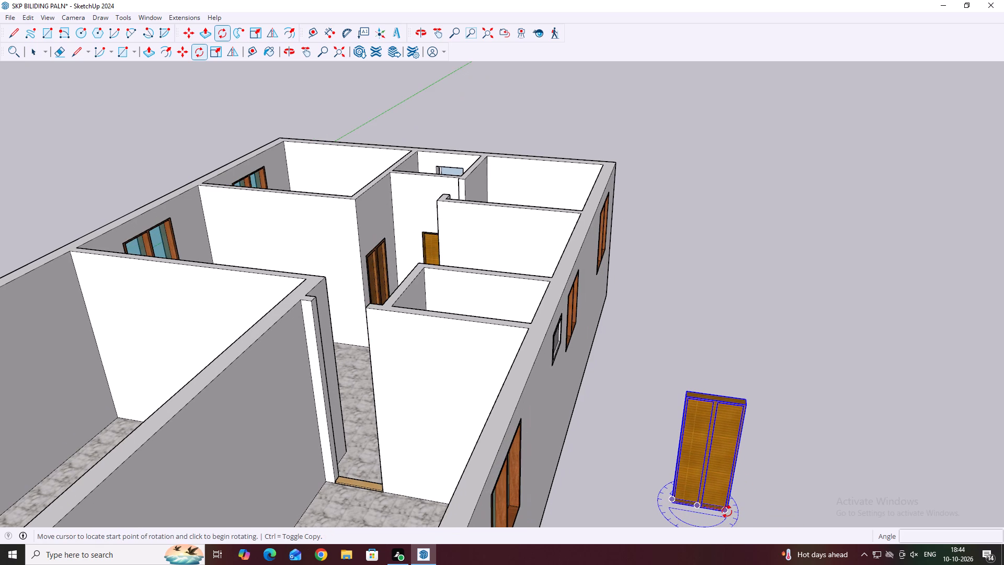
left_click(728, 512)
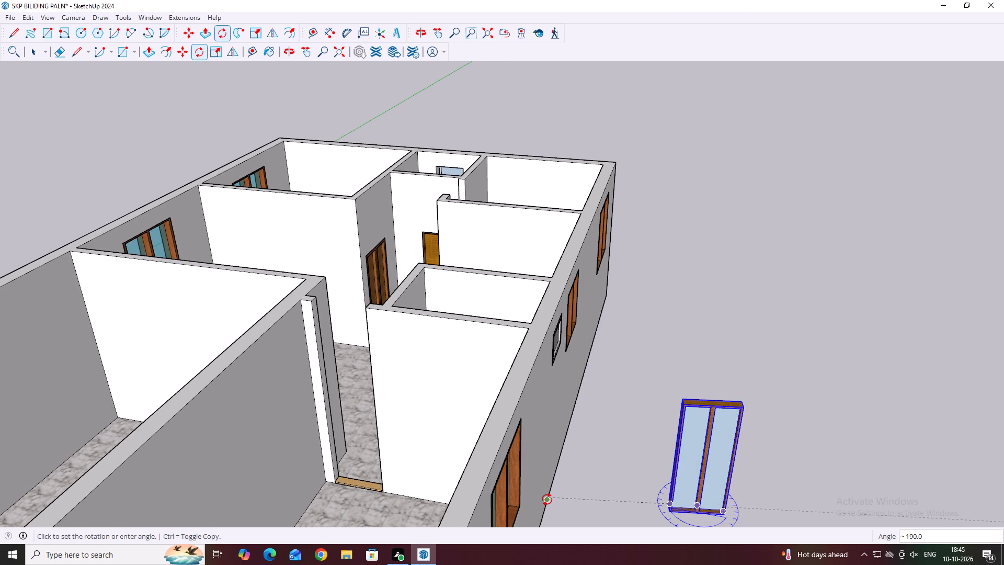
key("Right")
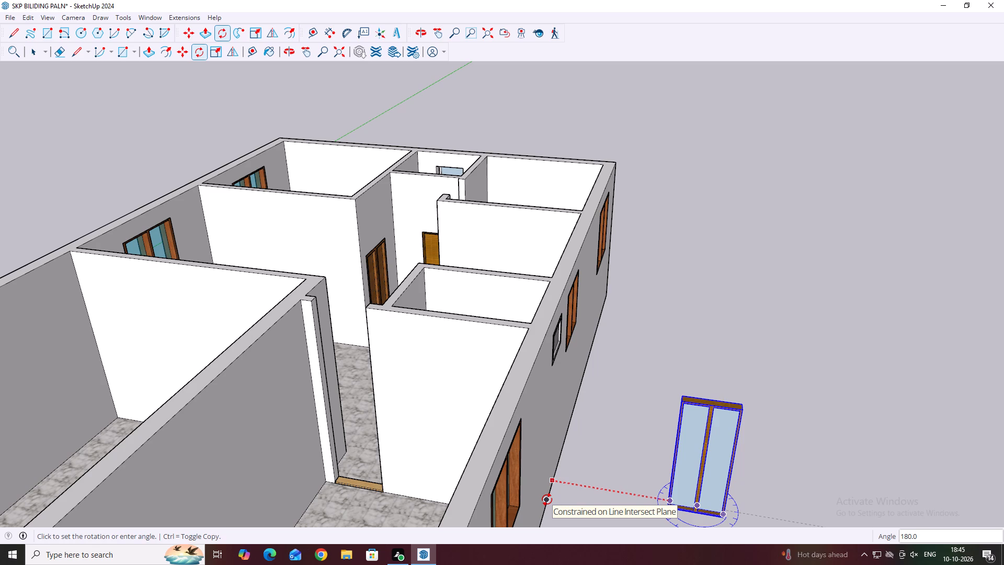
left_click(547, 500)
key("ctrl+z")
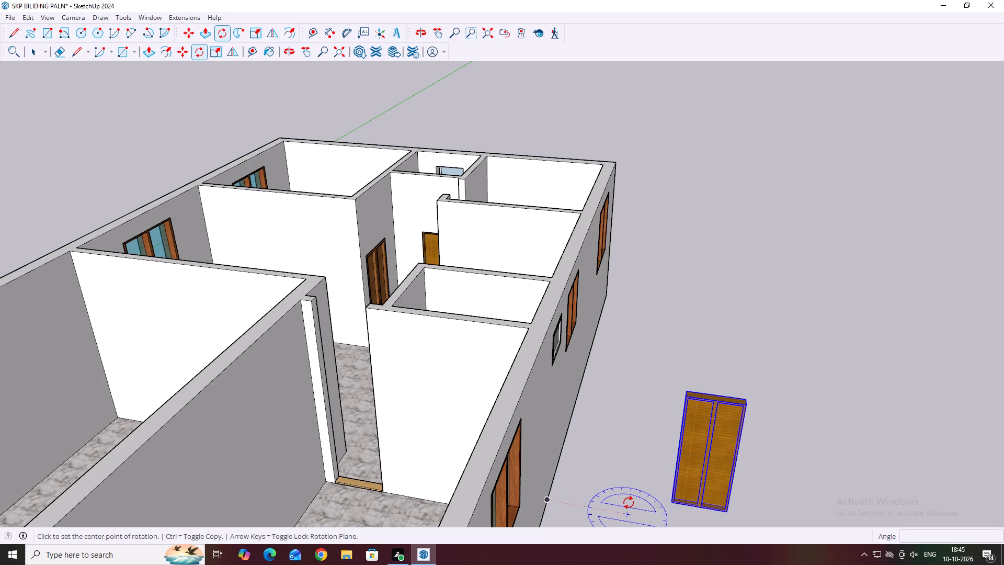
Rotate the yellow double door outside the house 180° about the vertical axis through the middle of its bottom edge.
scroll(672, 487, "up", 4)
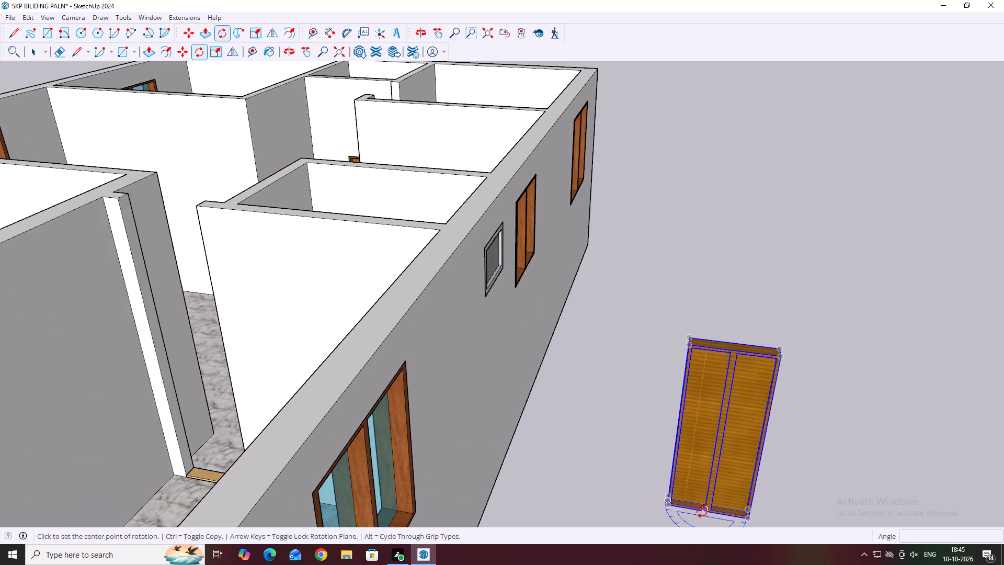
left_click(705, 512)
scroll(741, 517, "up", 3)
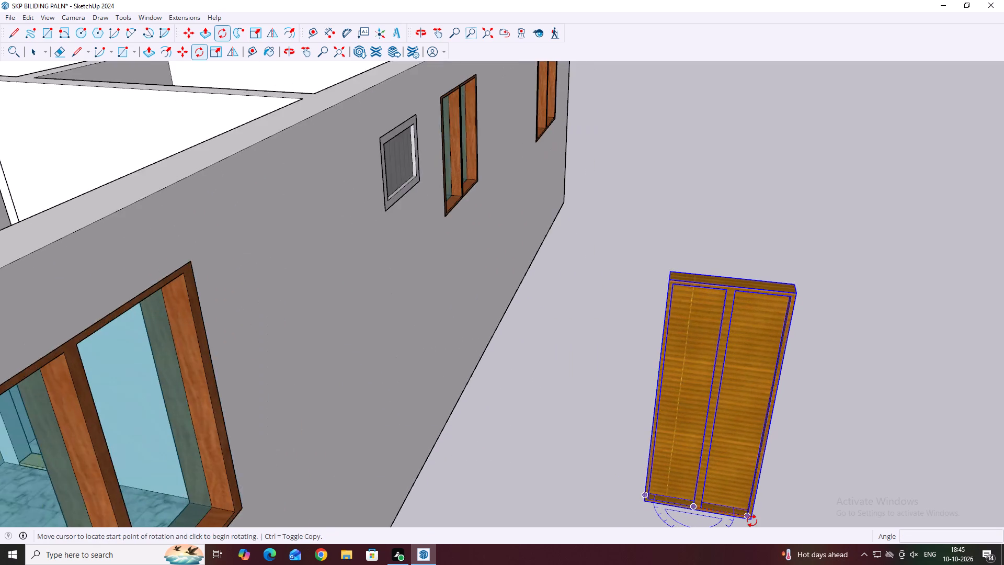
scroll(752, 521, "up", 3)
left_click(746, 515)
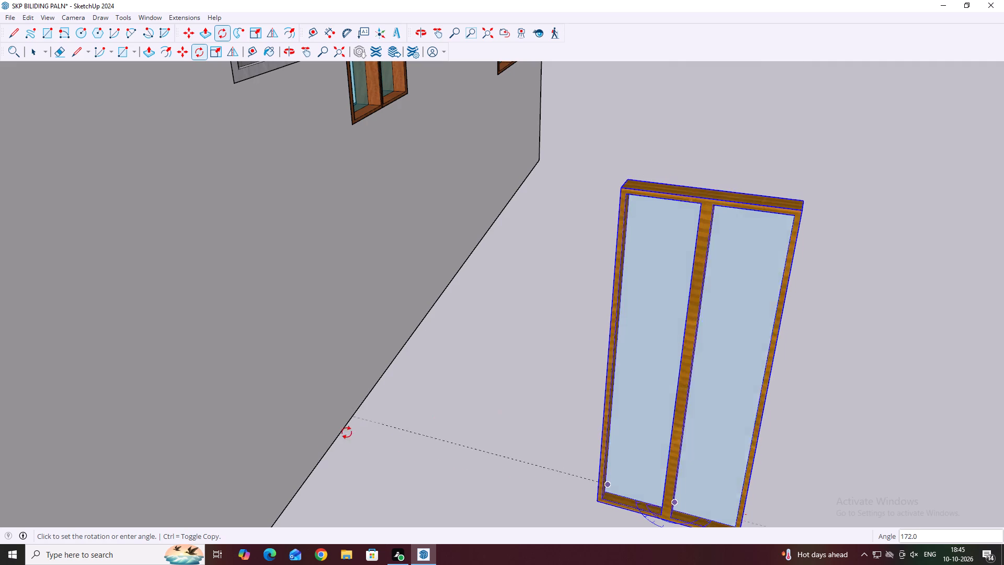
scroll(318, 484, "down", 11)
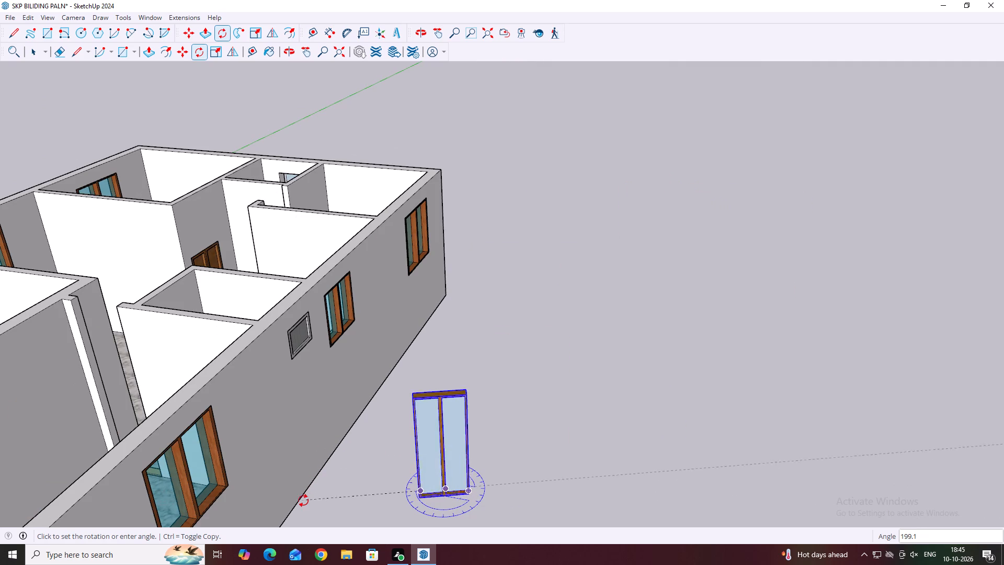
key("Left")
key("Left")
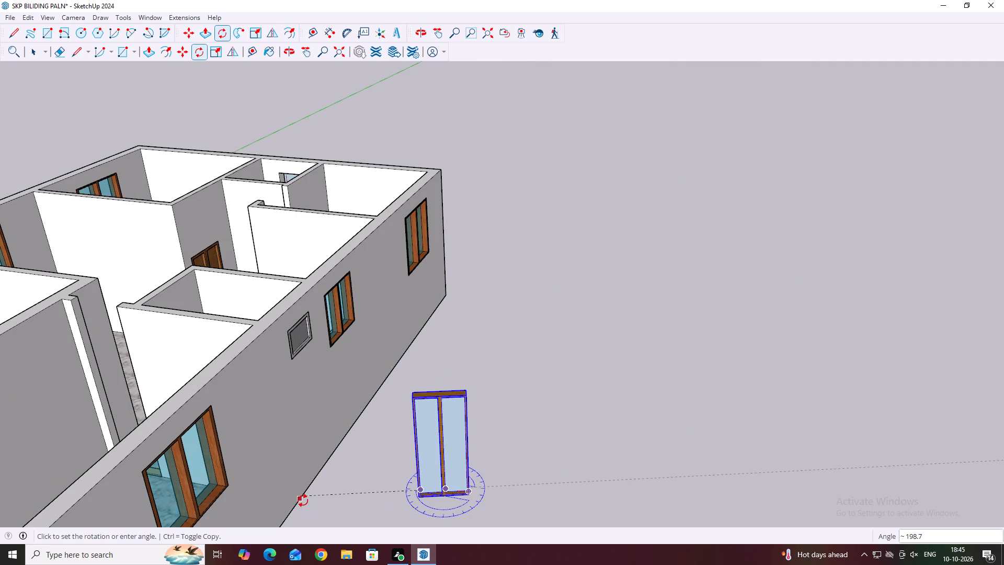
key("Up")
key("Up")
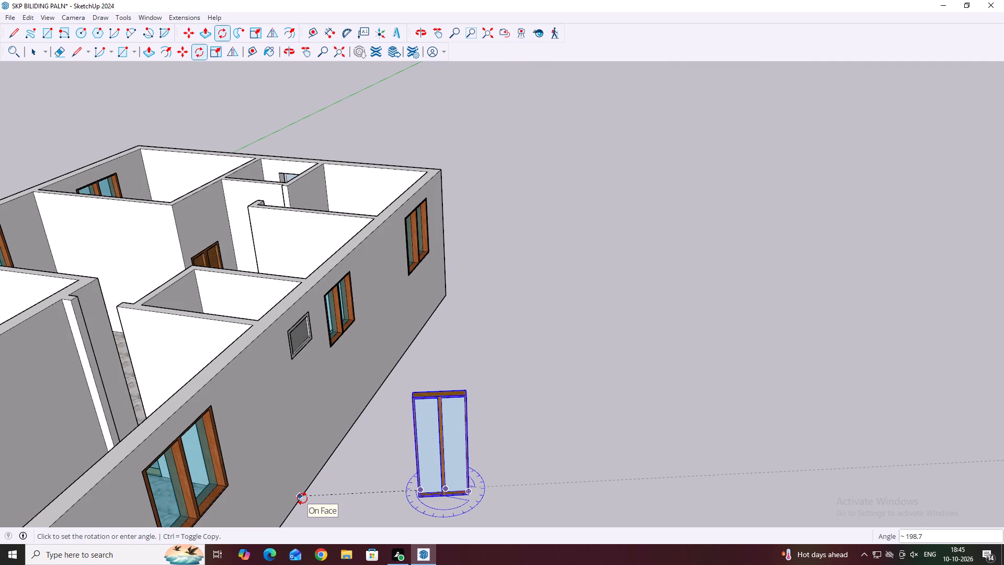
key("Right")
left_click(302, 498)
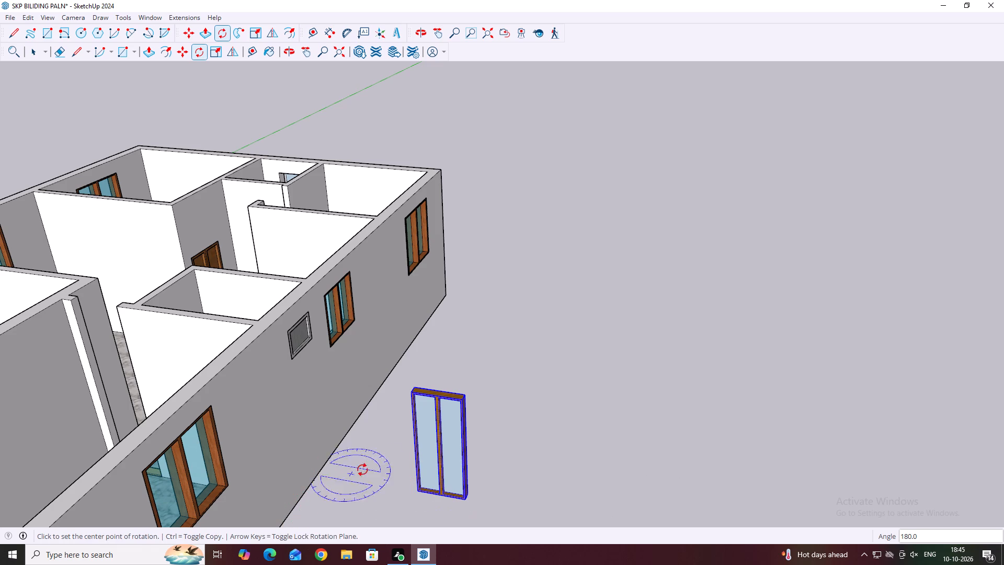
key("space")
Move the rotated double door about 15' 11" onto the threshold strip in the remaining corridor opening, matching its lower corner to the strip's corner.
key("m")
scroll(426, 481, "up", 5)
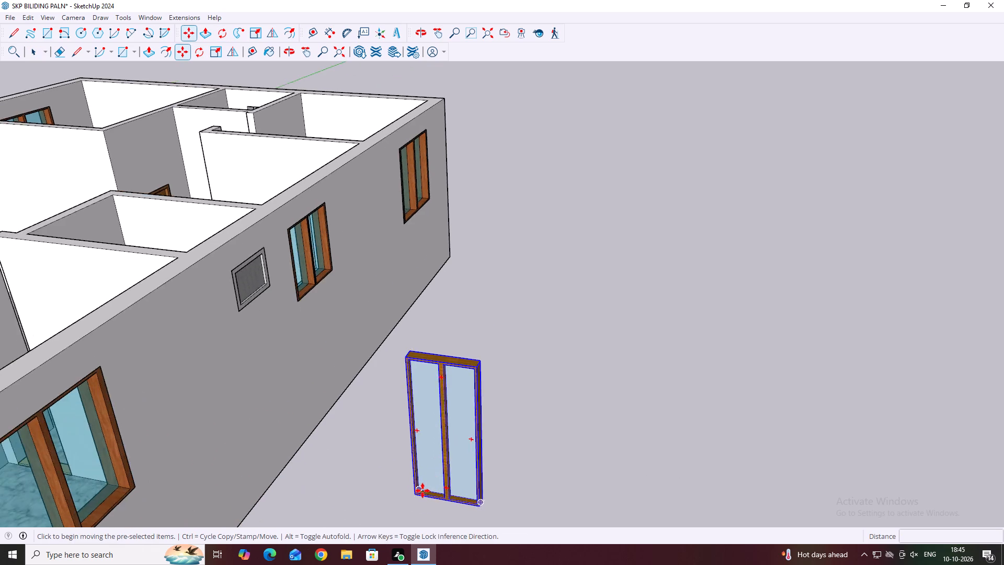
scroll(423, 491, "up", 14)
left_click(411, 489)
scroll(516, 433, "down", 2)
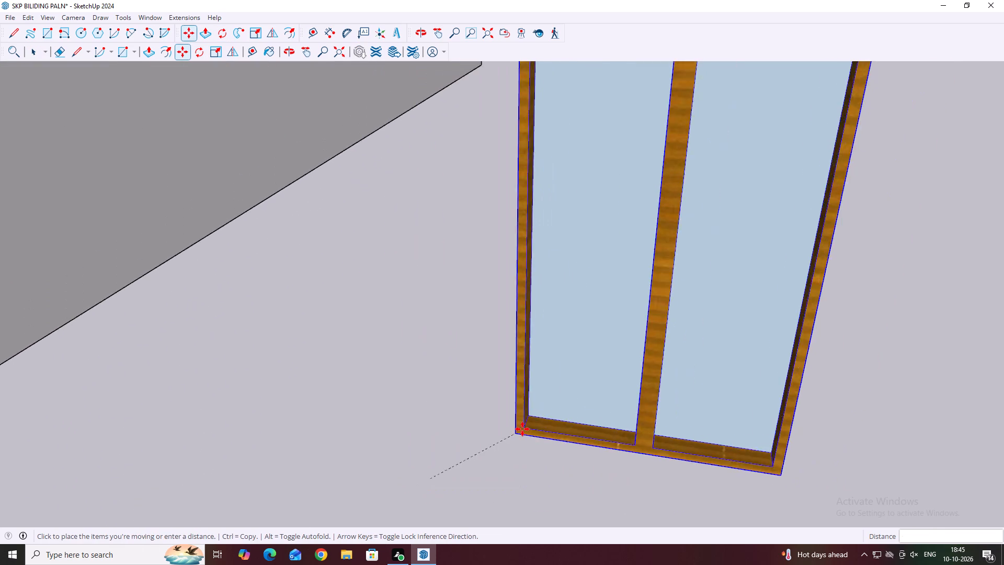
scroll(522, 429, "down", 20)
scroll(522, 429, "down", 10)
scroll(394, 428, "up", 2)
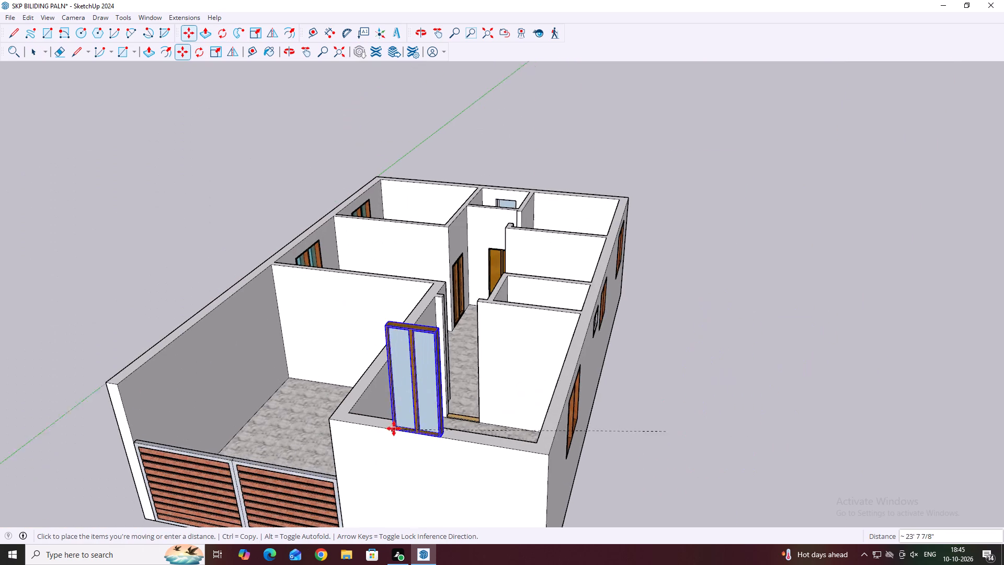
scroll(394, 428, "up", 18)
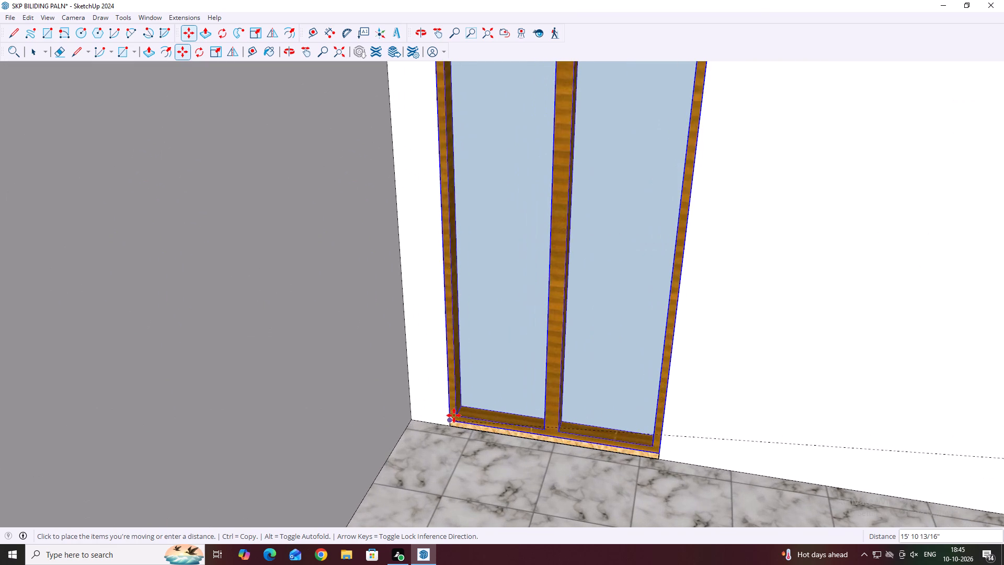
left_click(451, 420)
key("space")
left_click(539, 449)
Draw a 3' 11" by 5" rectangle on the wall end above the open-topped yellow door beside the bathroom, up to the wall top.
scroll(582, 432, "down", 3)
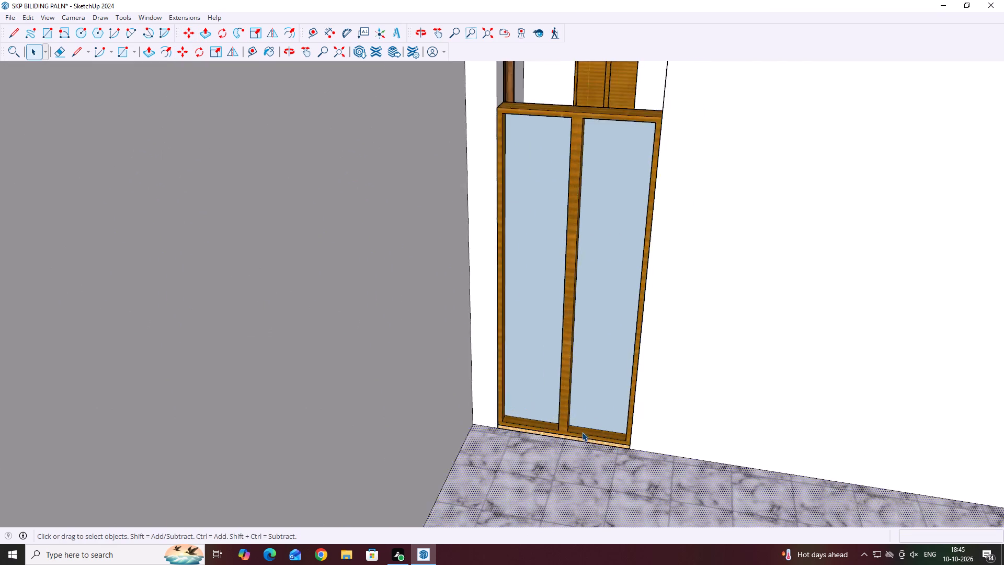
scroll(582, 432, "down", 18)
middle_click_drag(615, 291, 669, 528)
middle_click_drag(602, 381, 606, 390)
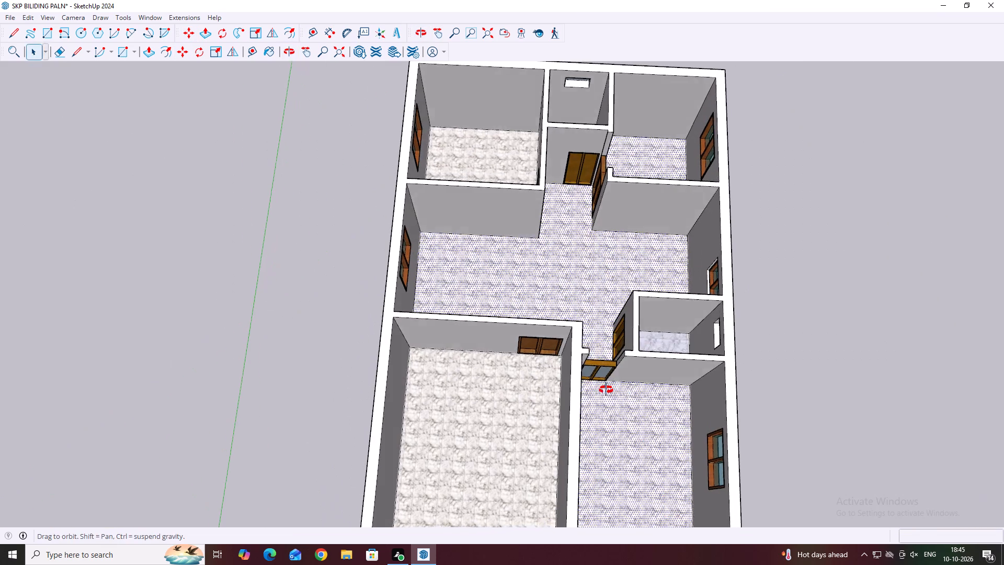
middle_click_drag(606, 390, 743, 366)
middle_click_drag(628, 360, 698, 368)
middle_click_drag(382, 425, 601, 366)
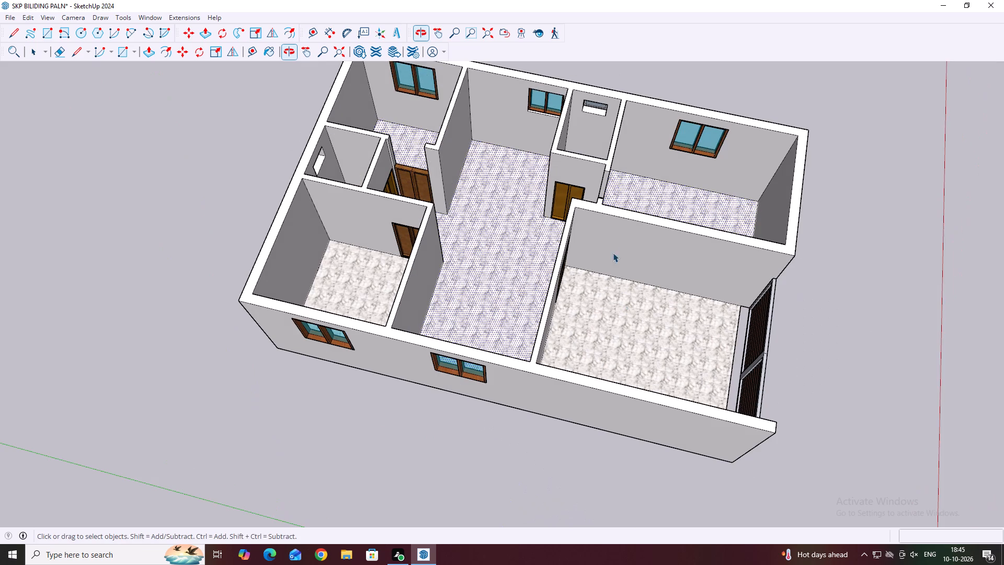
scroll(580, 197, "up", 4)
scroll(626, 145, "up", 3)
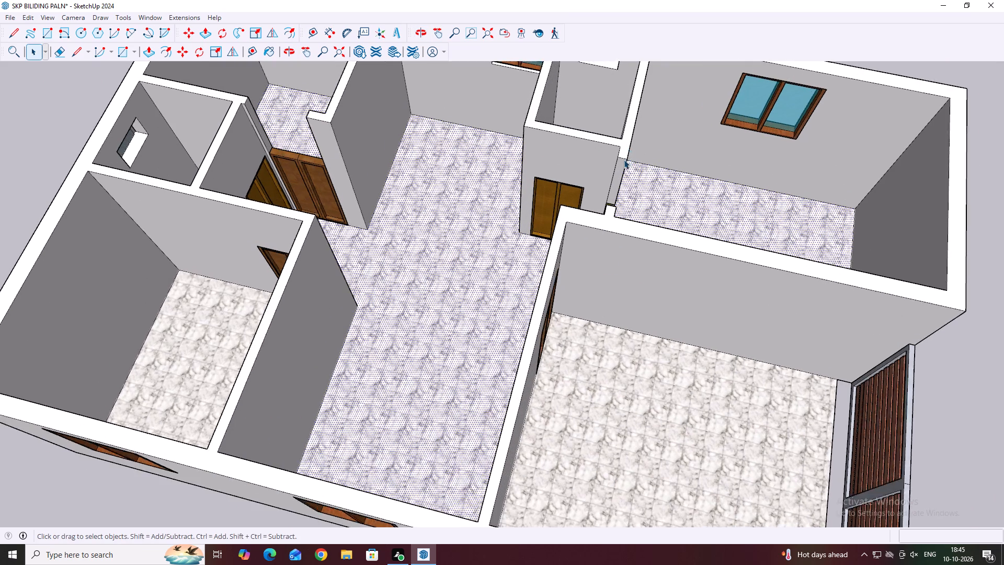
scroll(624, 160, "up", 2)
middle_click_drag(618, 178, 660, 296)
scroll(634, 263, "up", 3)
middle_click_drag(599, 207, 588, 179)
scroll(582, 220, "up", 1)
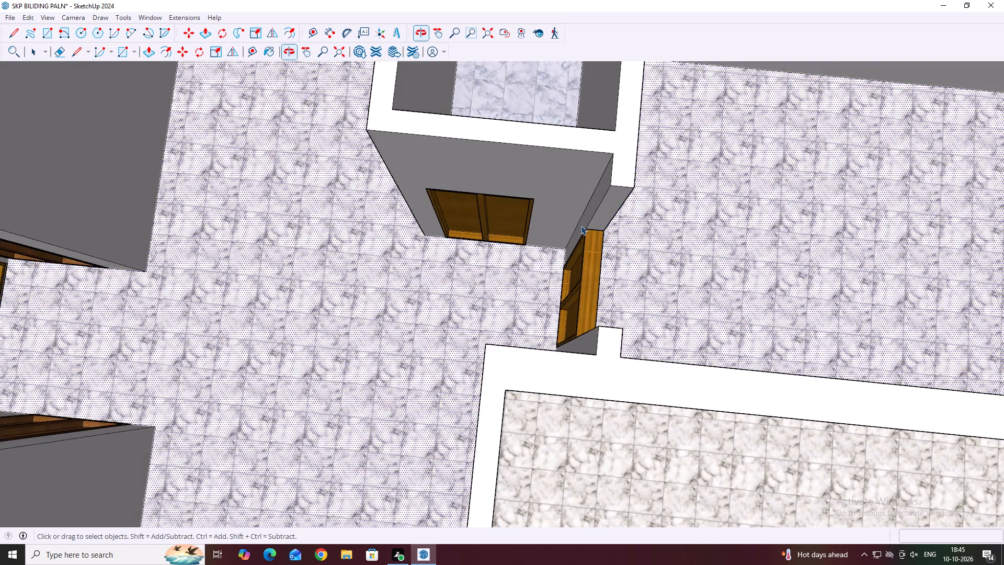
scroll(581, 225, "up", 2)
key("r")
scroll(591, 228, "up", 3)
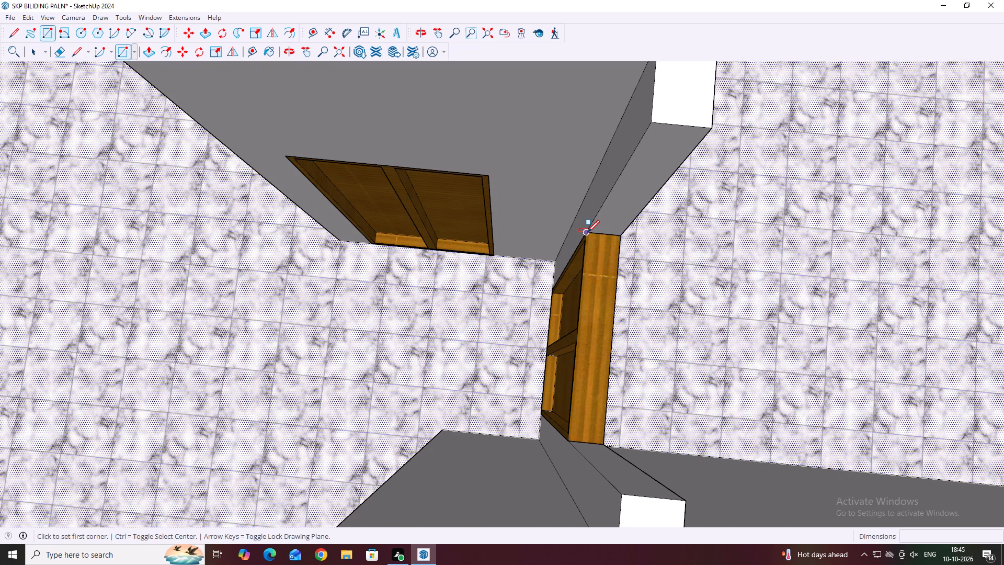
left_click(587, 232)
left_click(710, 129)
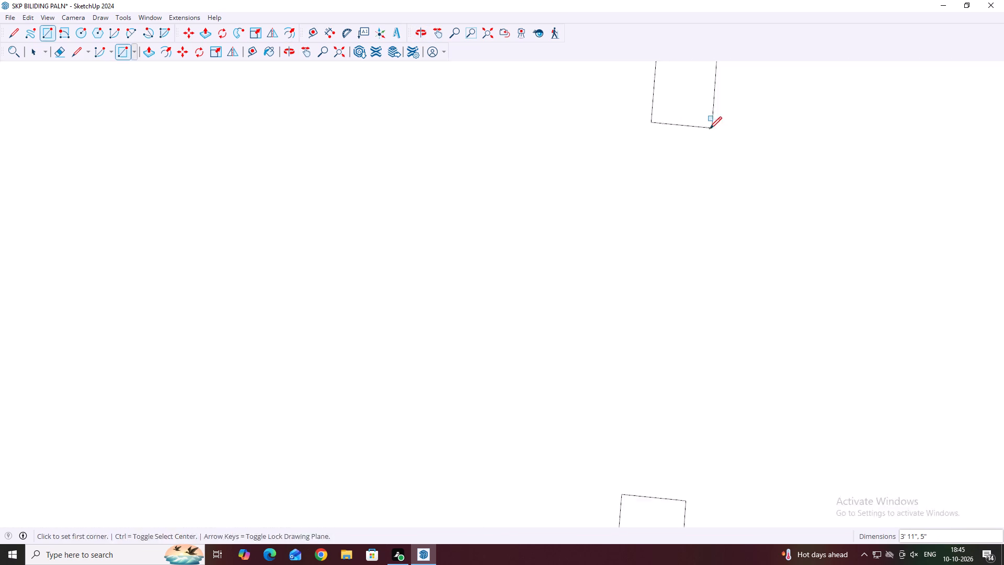
scroll(687, 220, "down", 6)
key("Escape")
key("space")
Delete the large white face covering the rooms at the level of the wall tops.
left_click(659, 257)
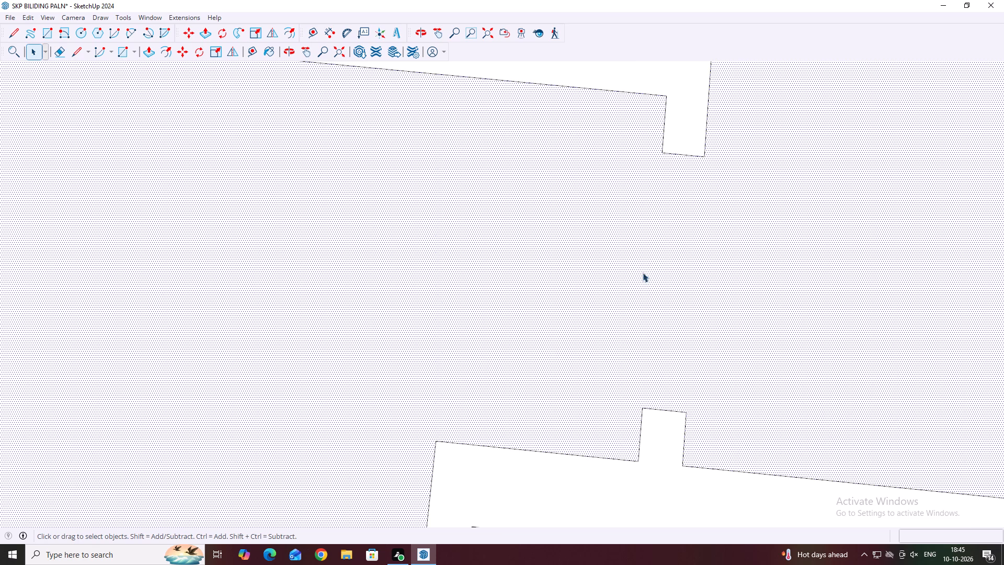
scroll(540, 252, "down", 20)
scroll(540, 252, "down", 1)
left_click(825, 286)
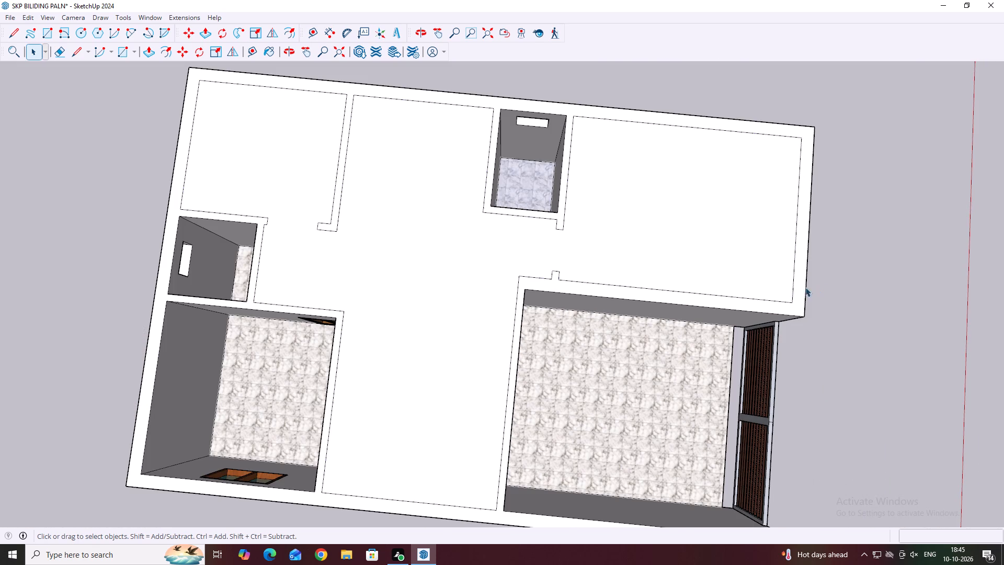
left_click(764, 278)
key("Delete")
Push/Pull the rectangular wall end above the yellow door 2' 6" across to the opposite wall stub.
scroll(529, 266, "up", 2)
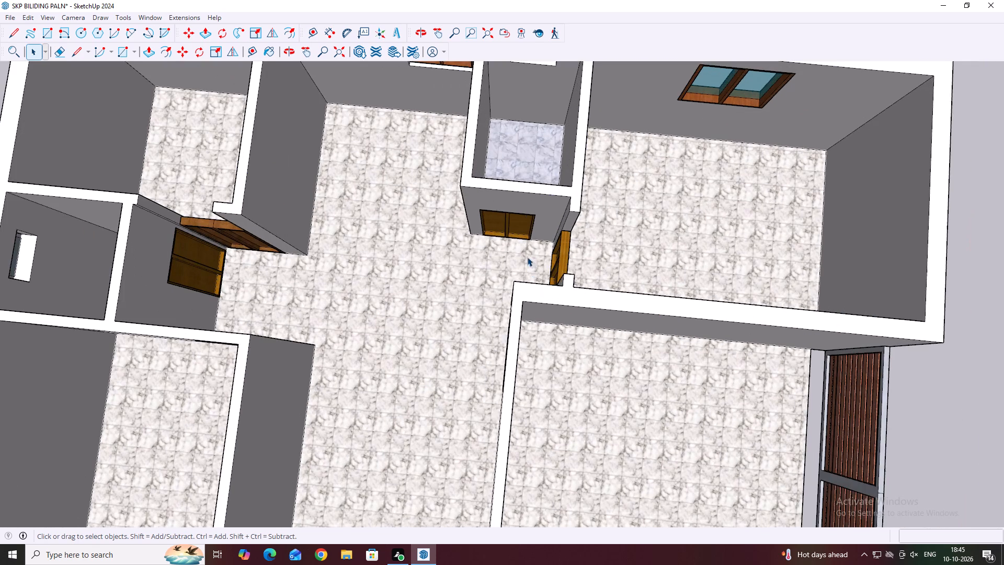
scroll(527, 257, "up", 1)
scroll(554, 224, "up", 4)
left_click(567, 229)
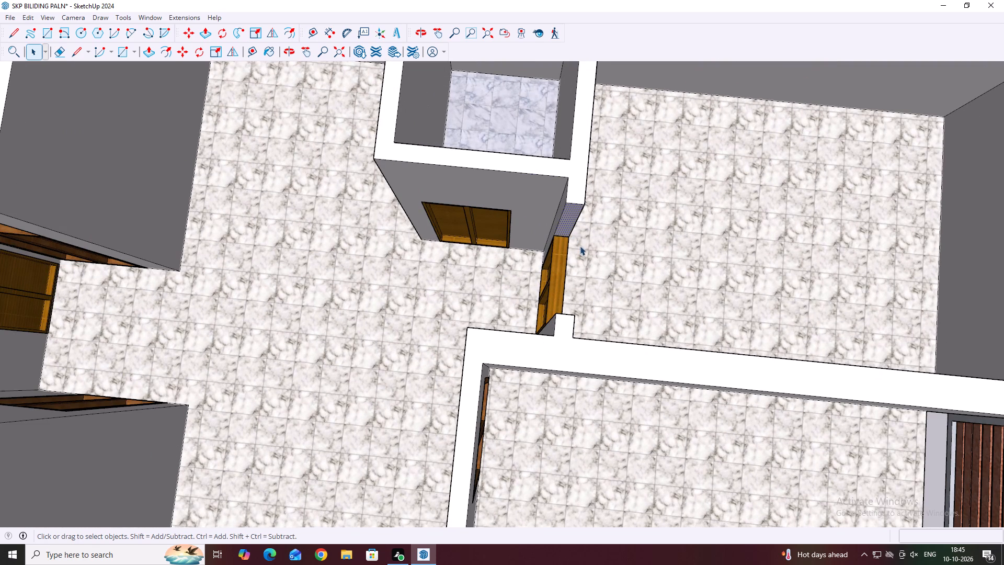
key("p")
left_click_drag(572, 220, 576, 230)
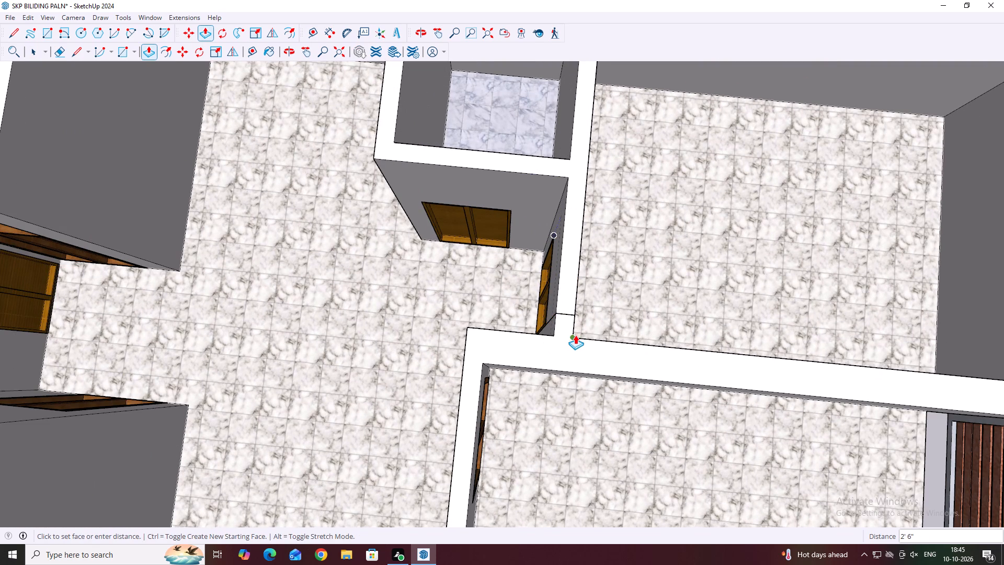
left_click(575, 335)
key("space")
Delete the leftover vertical edge lines on the wall above the yellow door and on the wall above the glass-backed double door.
middle_click_drag(485, 300, 633, 315)
middle_click_drag(375, 334, 634, 273)
scroll(530, 310, "down", 7)
middle_click_drag(94, 344, 540, 252)
scroll(531, 230, "up", 10)
left_click(548, 208)
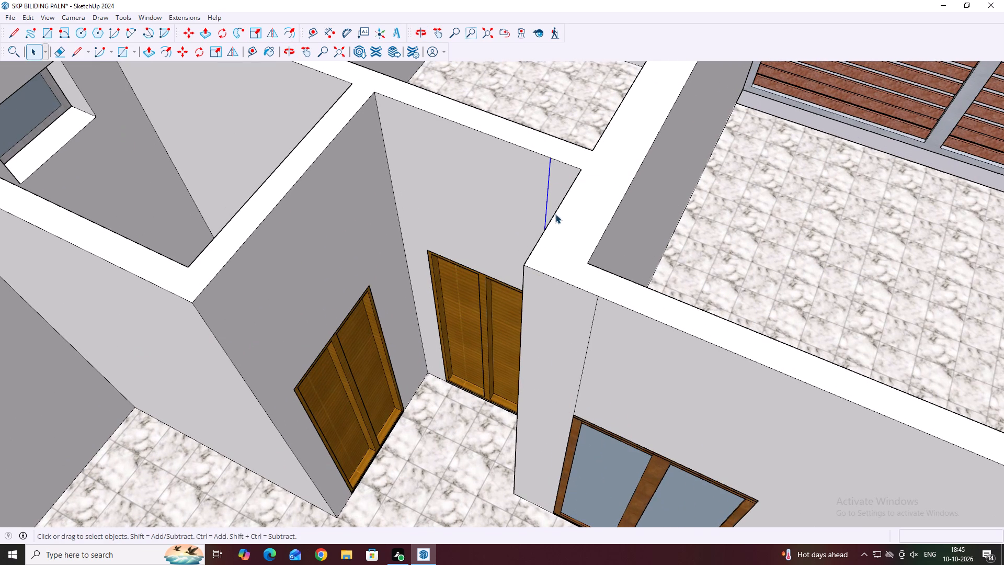
key("Delete")
left_click(593, 325)
key("Delete")
Examine the doors, door openings and walls around the hall and rooms from above and from several angles.
scroll(578, 276, "down", 2)
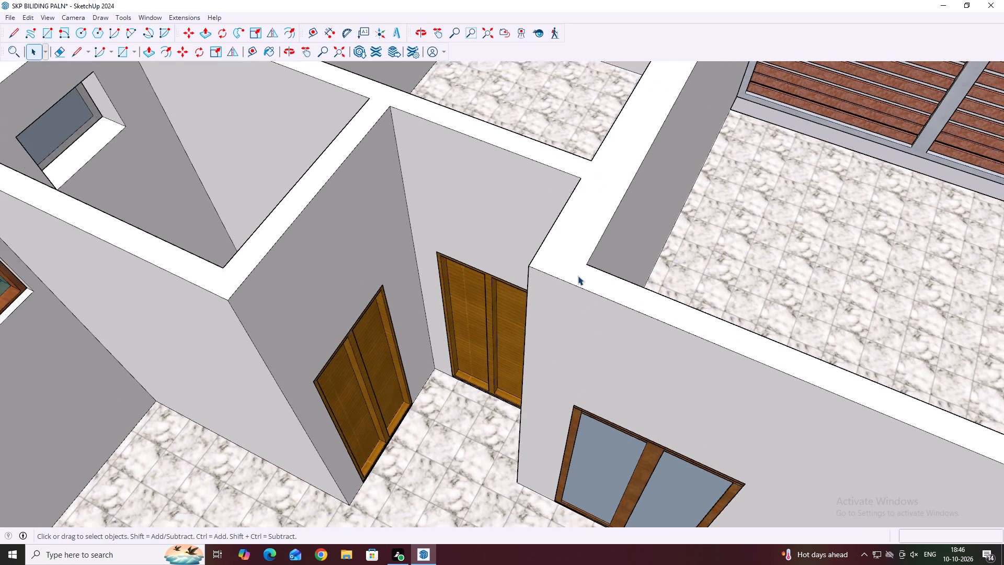
scroll(578, 276, "down", 5)
middle_click_drag(462, 317, 703, 219)
middle_click_drag(650, 265, 426, 331)
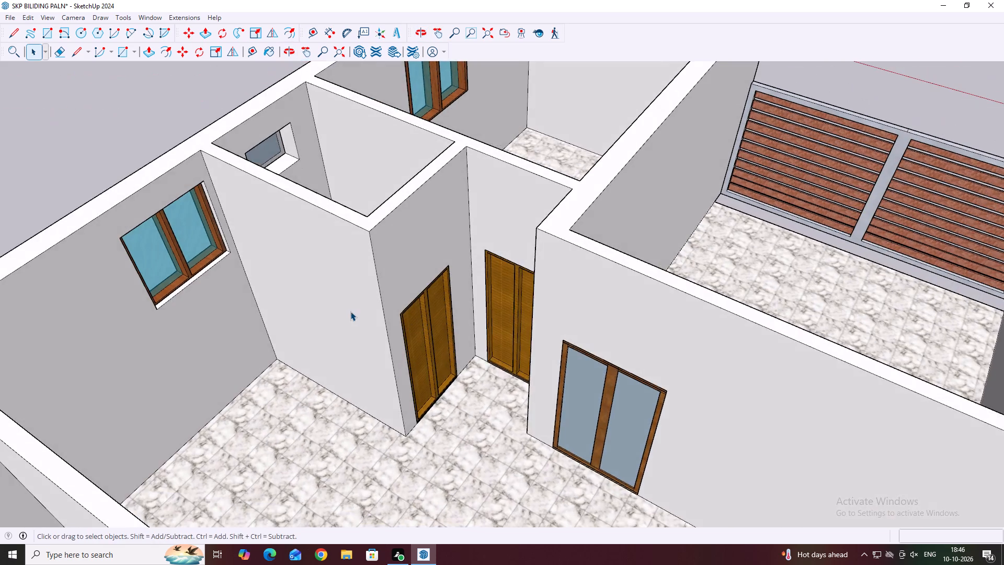
scroll(349, 311, "down", 6)
scroll(484, 261, "down", 5)
middle_click_drag(549, 323, 643, 244)
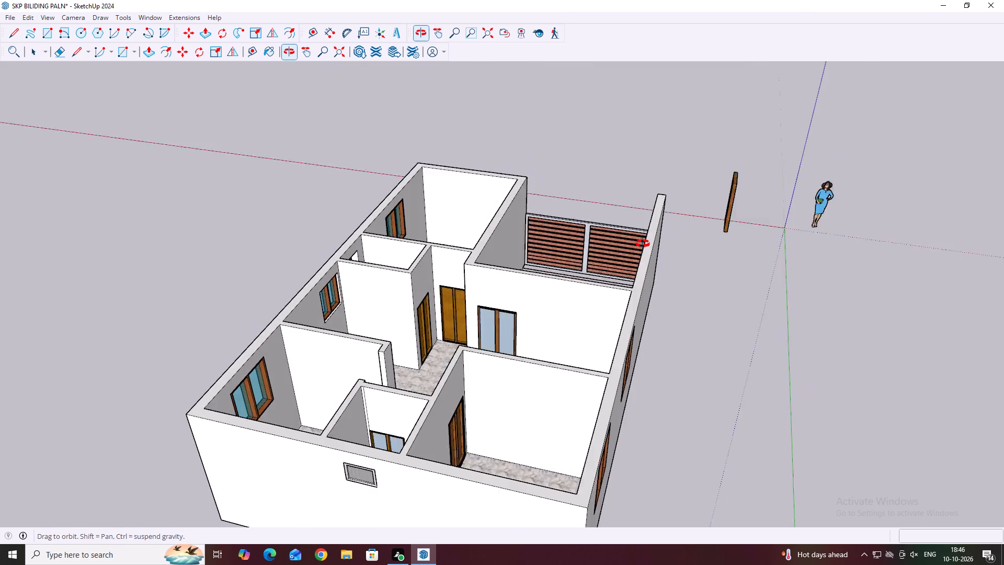
middle_click_drag(643, 244, 643, 242)
middle_click_drag(512, 353, 137, 474)
middle_click_drag(357, 340, 199, 394)
middle_click_drag(599, 353, 317, 378)
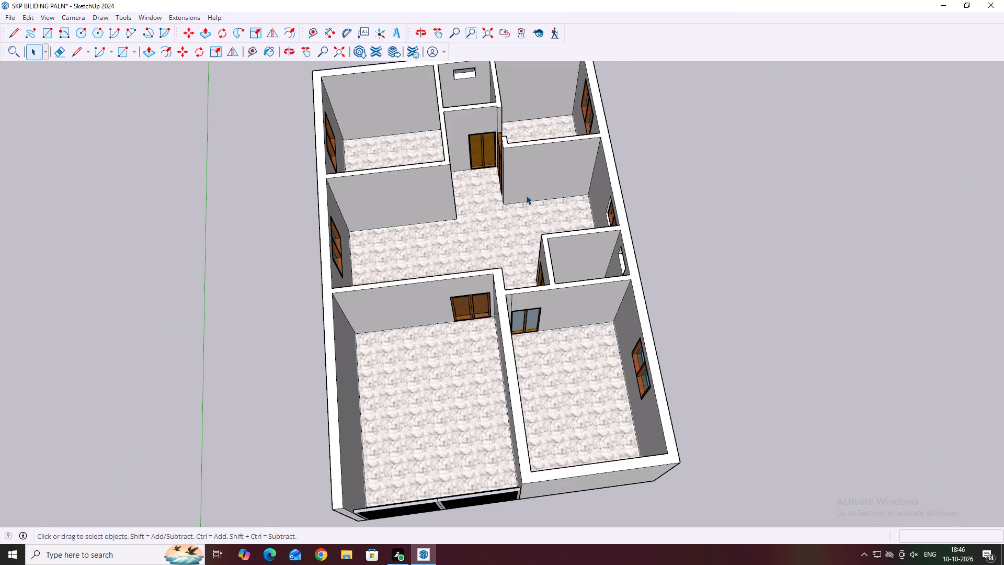
scroll(526, 194, "up", 5)
middle_click_drag(423, 184, 332, 236)
scroll(438, 152, "up", 3)
middle_click_drag(465, 146, 514, 177)
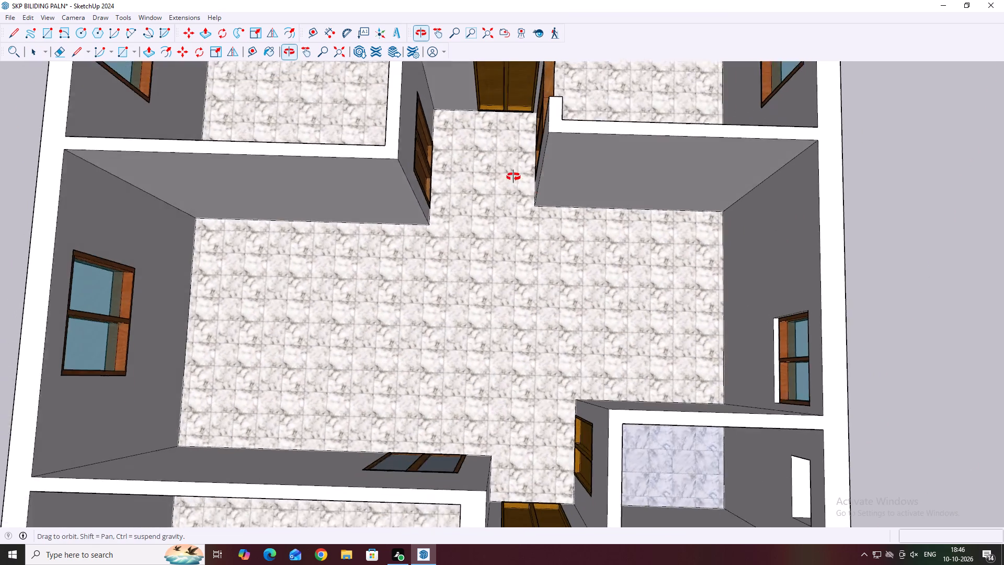
Draw a 3' 11" by 5" rectangle on the wall end above the brown double door beside the yellow door.
middle_click_drag(514, 177, 542, 223)
scroll(538, 209, "down", 4)
middle_click_drag(505, 156, 533, 105)
scroll(533, 89, "up", 12)
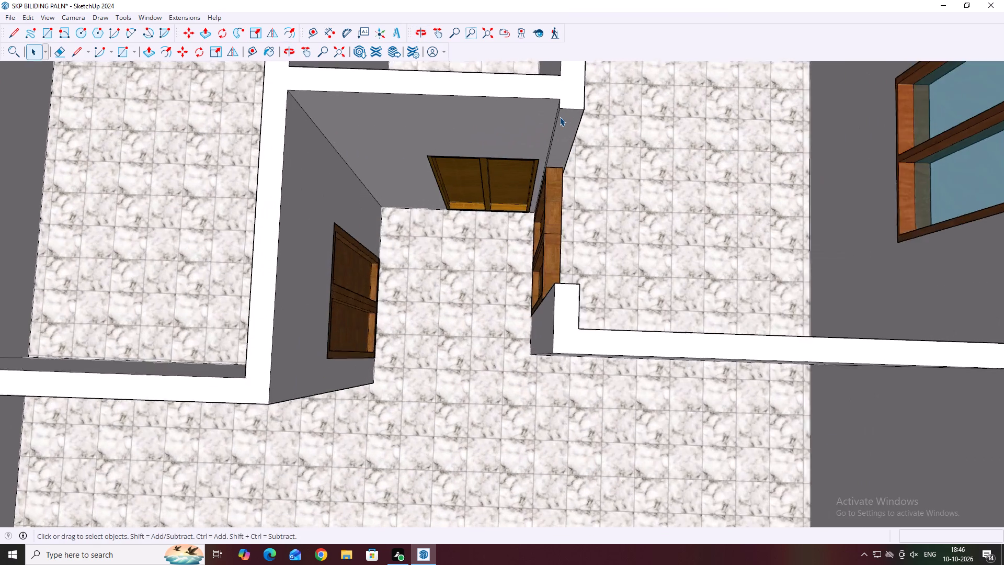
scroll(560, 117, "up", 2)
key("r")
scroll(562, 116, "up", 2)
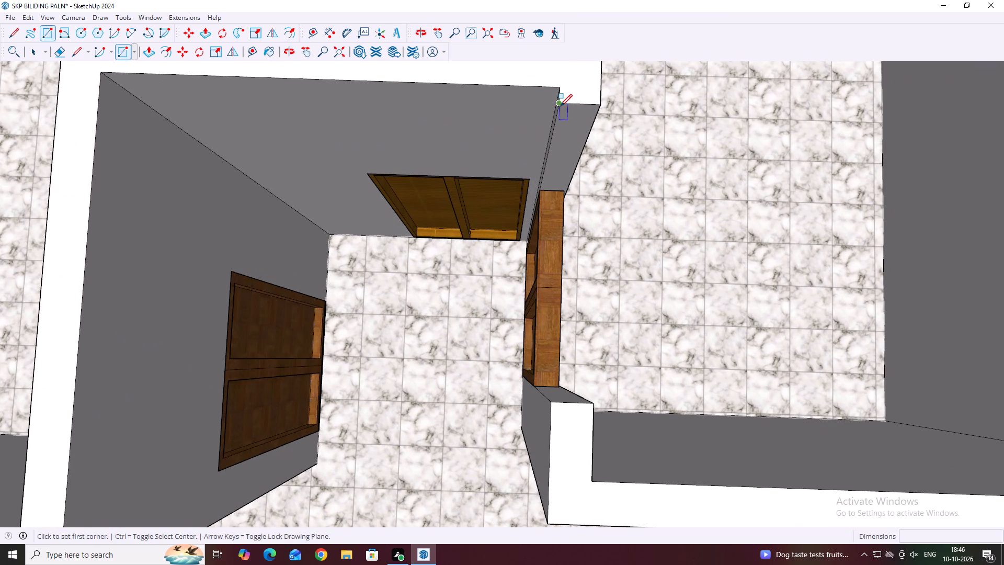
left_click(560, 106)
scroll(566, 204, "up", 8)
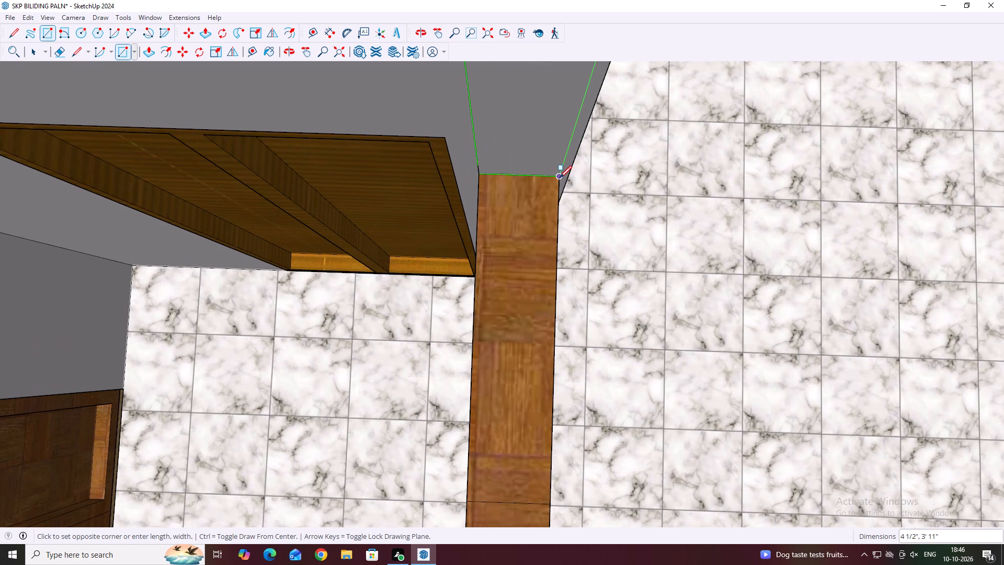
left_click(572, 176)
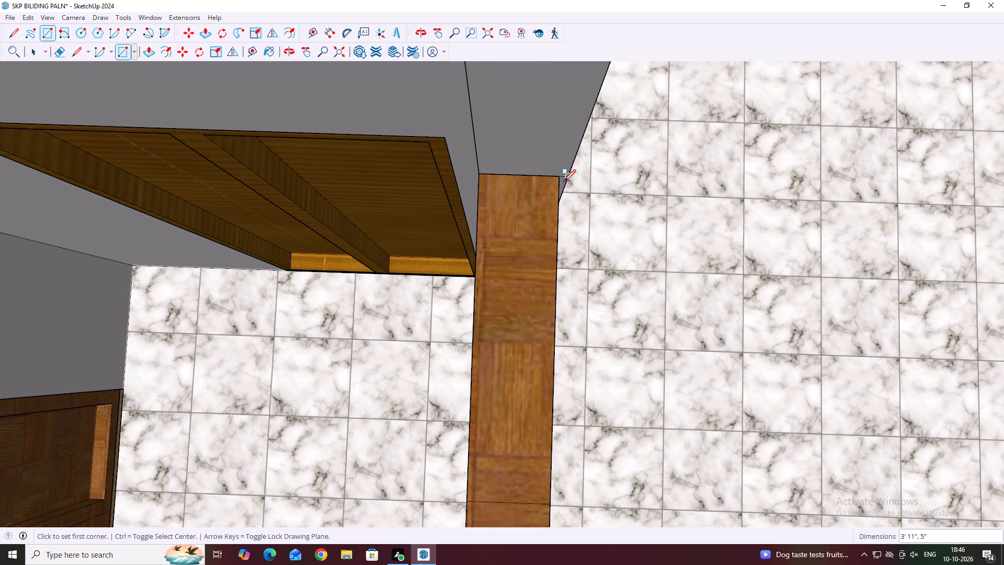
key("space")
Delete the large white face covering the hall and rooms at wall-top level.
left_click(539, 143)
scroll(548, 155, "down", 14)
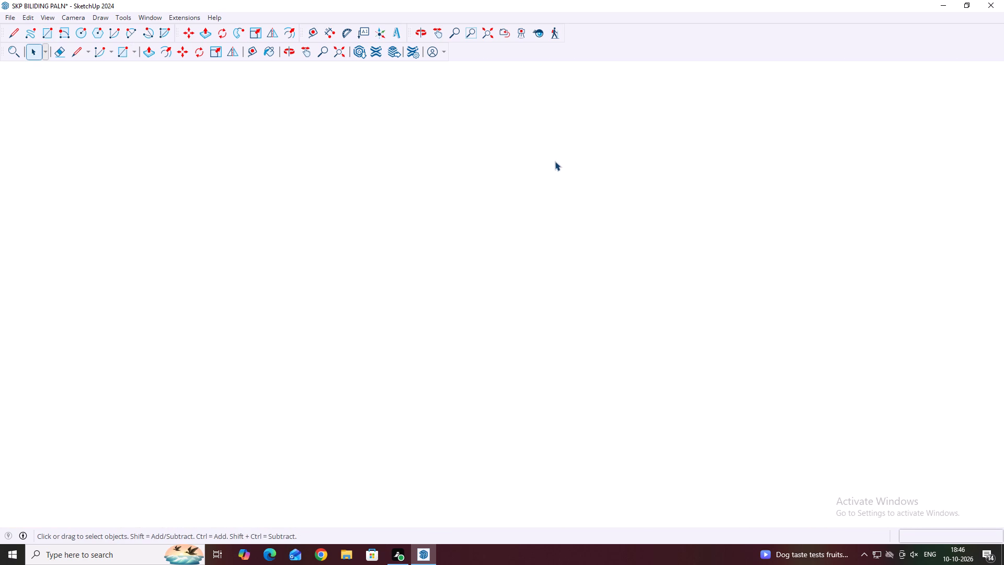
scroll(555, 161, "down", 20)
scroll(555, 161, "down", 20)
scroll(555, 161, "down", 12)
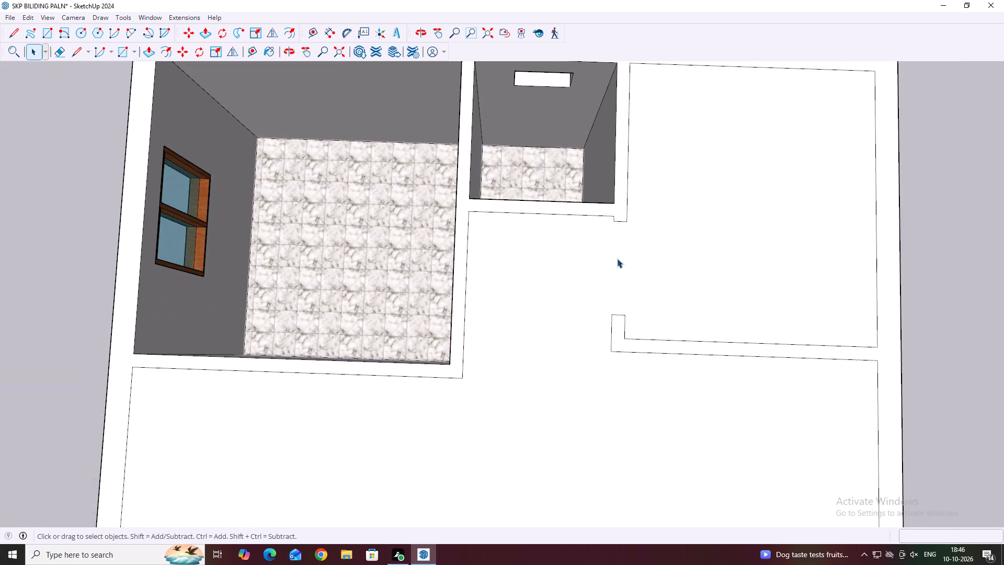
middle_click_drag(565, 226, 571, 227)
left_click(575, 257)
key("Delete")
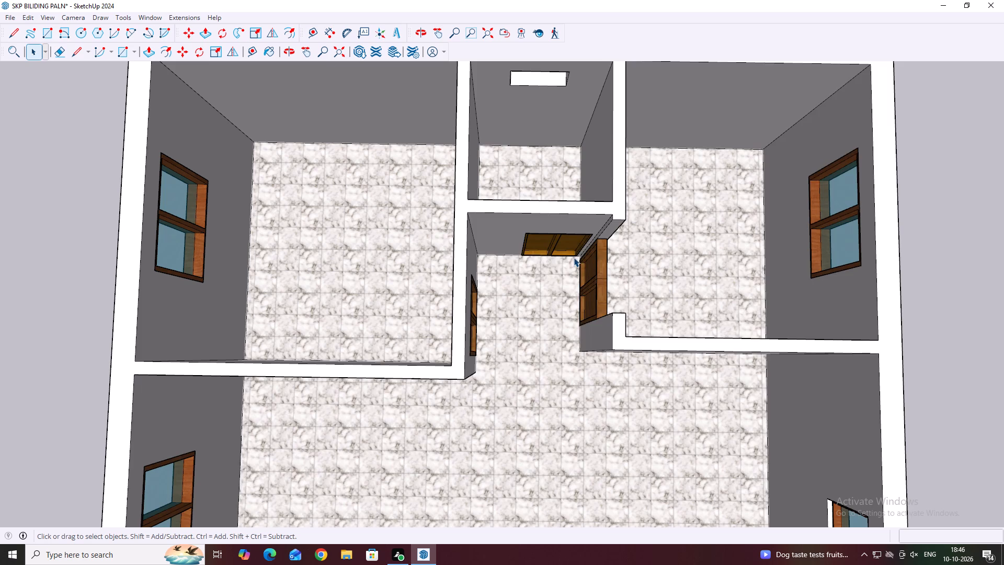
Push/Pull the rectangular wall end above the brown double door across to the opposite wall stub.
scroll(617, 239, "up", 3)
left_click(612, 229)
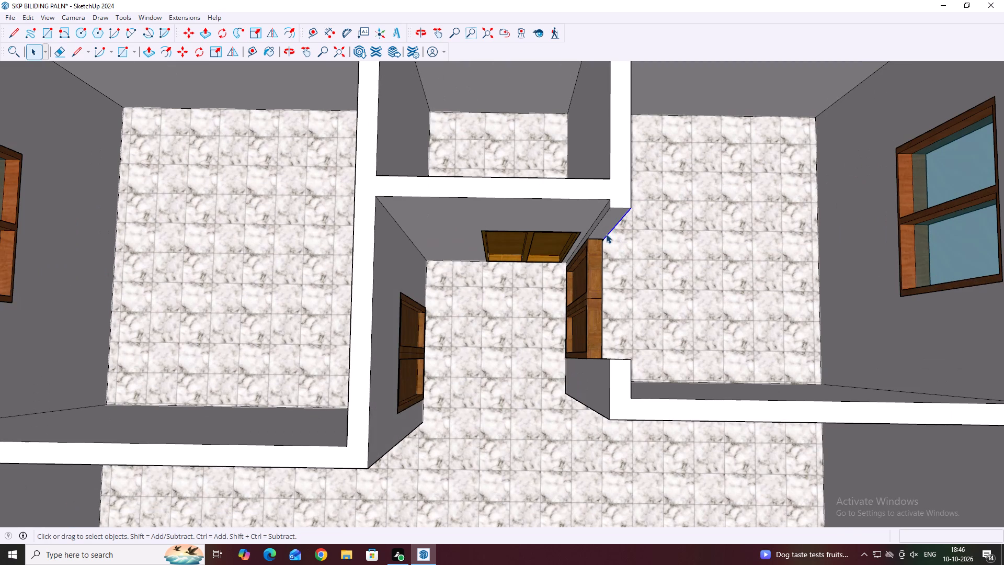
left_click(608, 226)
key("p")
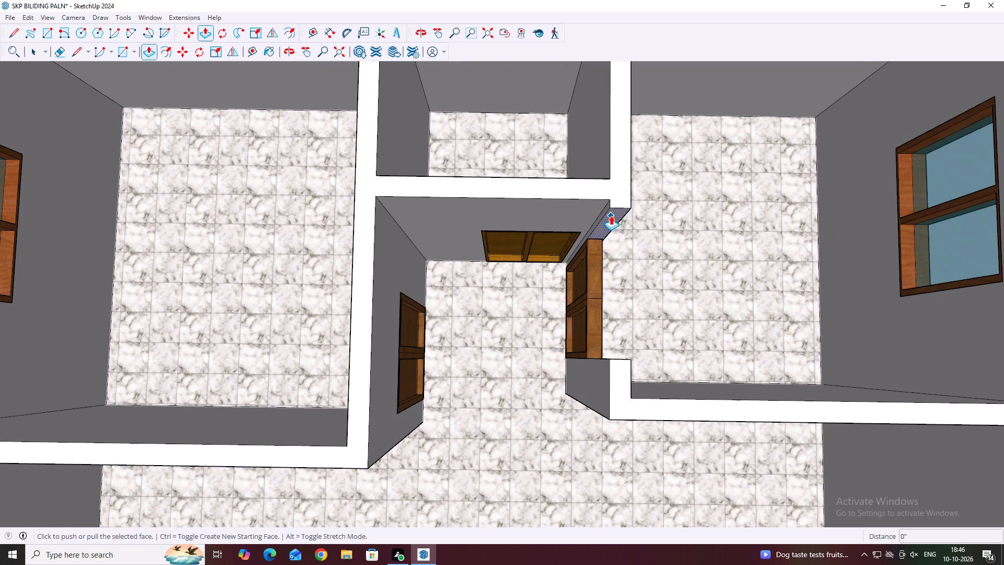
left_click(611, 216)
left_click(587, 366)
key("space")
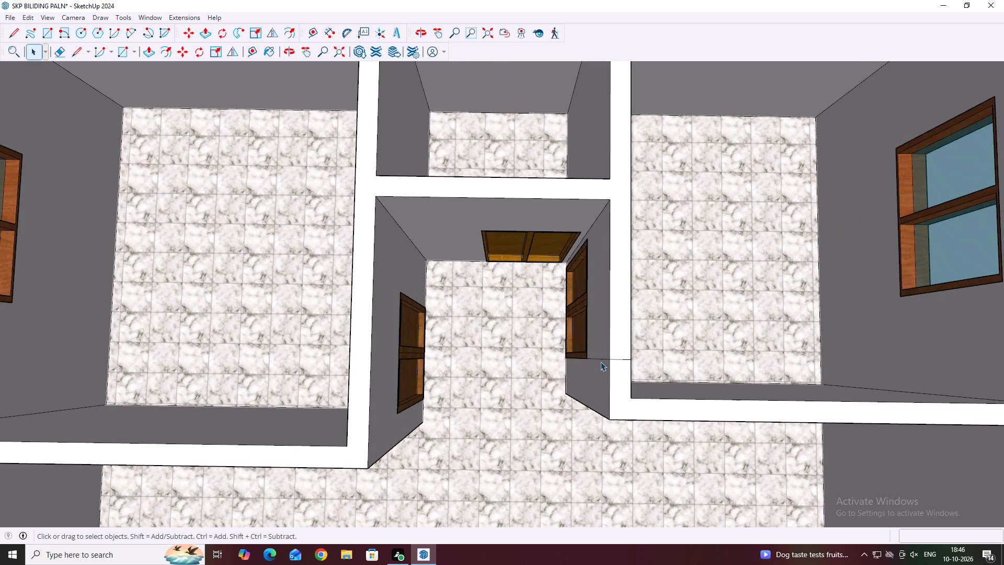
Delete the leftover edge lines on the side and top of the newly closed wall above the brown door.
left_click(600, 361)
left_click(601, 359)
key("Delete")
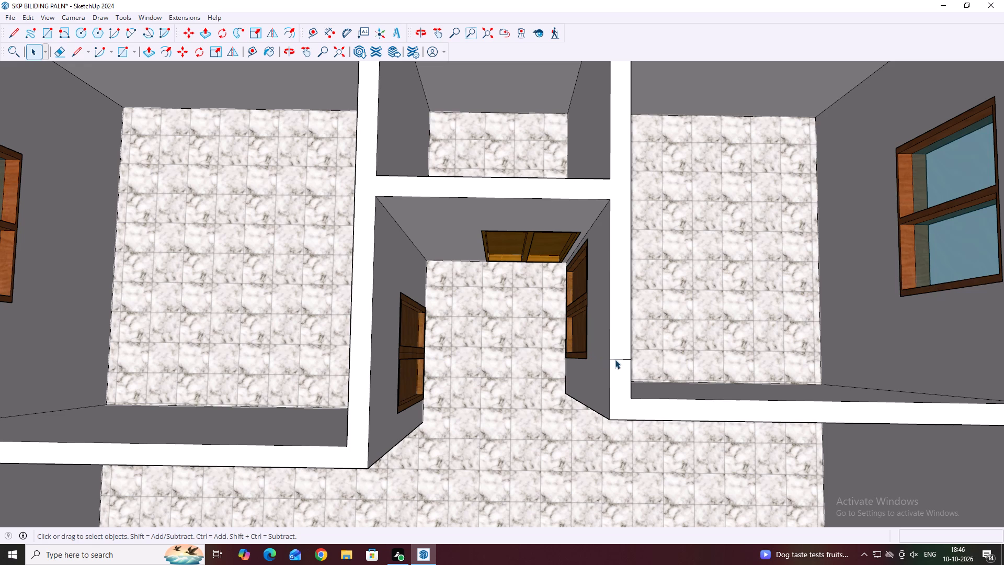
left_click(616, 359)
key("Delete")
Examine the yellow and brown double doors and the closed walls above them from several angles.
middle_click_drag(583, 303, 718, 188)
scroll(554, 181, "up", 3)
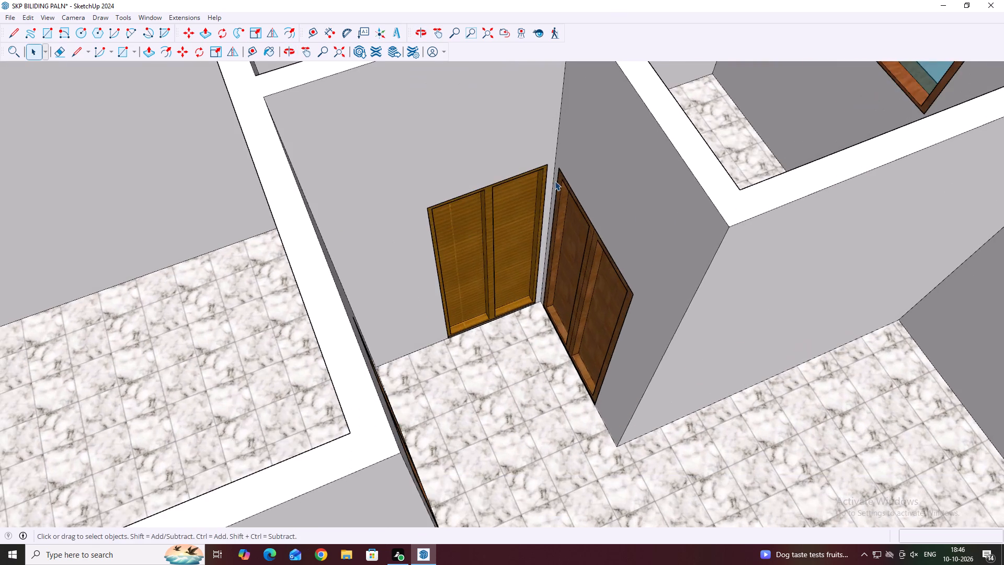
middle_click_drag(602, 187, 699, 168)
middle_click_drag(833, 261, 750, 264)
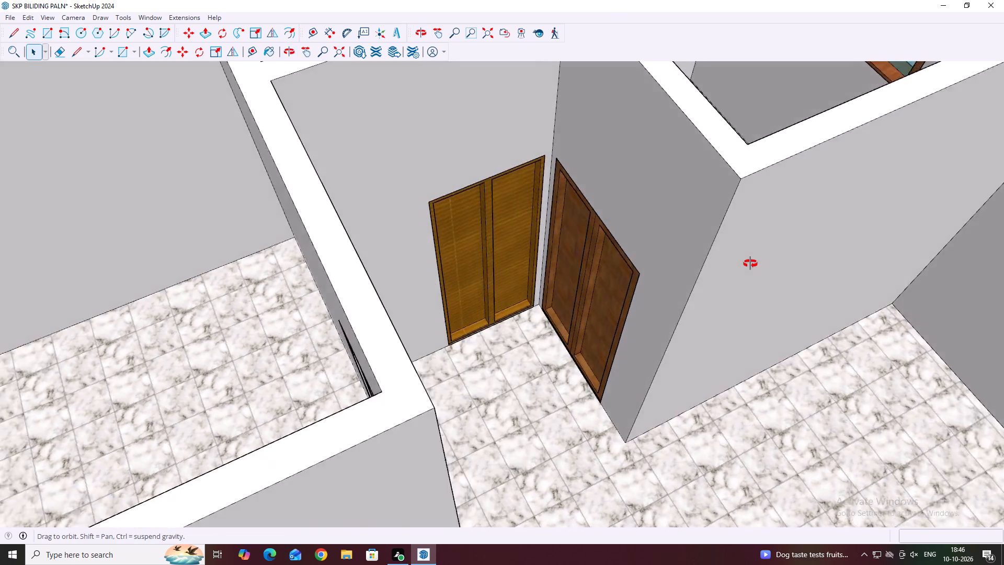
middle_click_drag(750, 264, 690, 251)
scroll(641, 244, "down", 14)
middle_click_drag(707, 219, 603, 301)
scroll(610, 190, "up", 2)
middle_click_drag(610, 190, 610, 185)
scroll(507, 240, "down", 5)
Delete the leftover vertical edge line on the wall above the glass-backed double door.
middle_click_drag(593, 293, 627, 160)
middle_click_drag(581, 325, 640, 260)
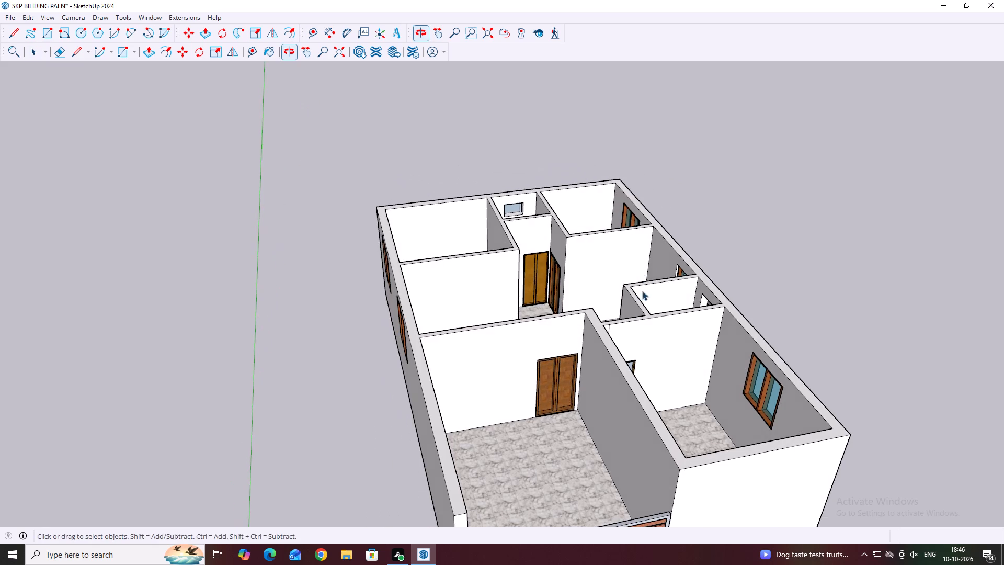
middle_click_drag(590, 354, 575, 346)
middle_click_drag(651, 338, 560, 341)
scroll(560, 346, "up", 7)
left_click(554, 358)
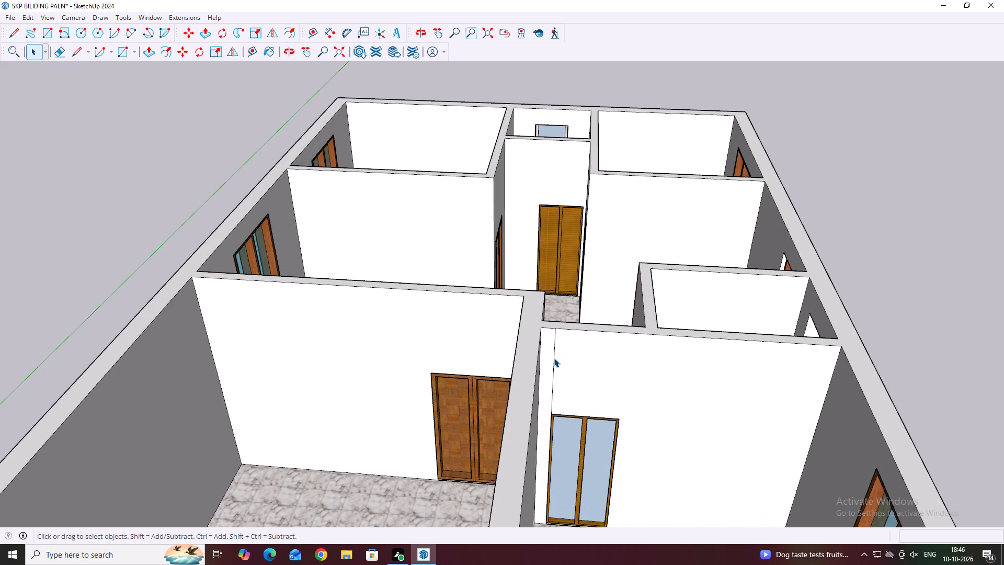
key("Delete")
Examine the whole house from outside and above, checking its walls, windows, gate and doors.
scroll(606, 345, "down", 7)
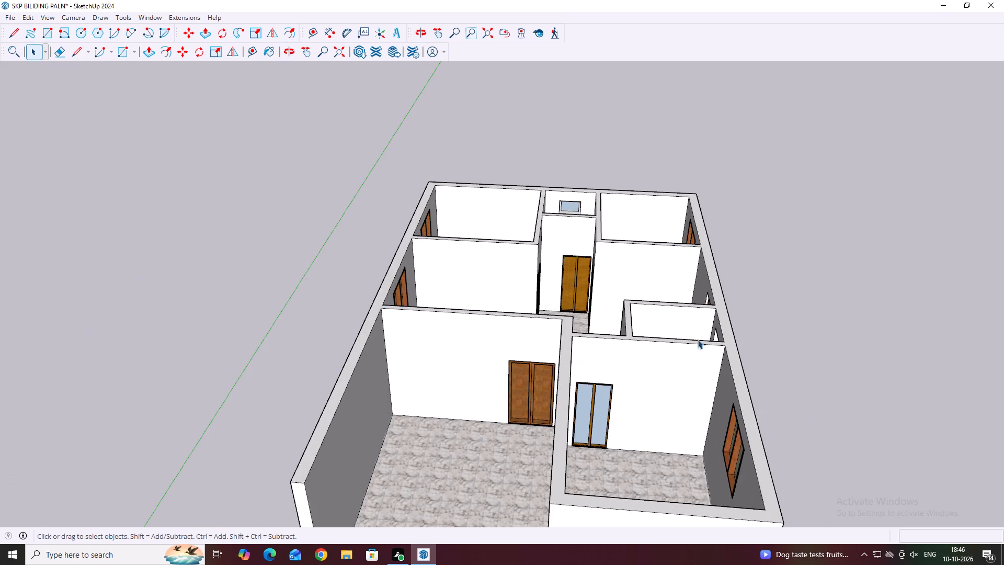
middle_click_drag(864, 349, 702, 327)
middle_click_drag(720, 374, 609, 344)
scroll(627, 344, "down", 3)
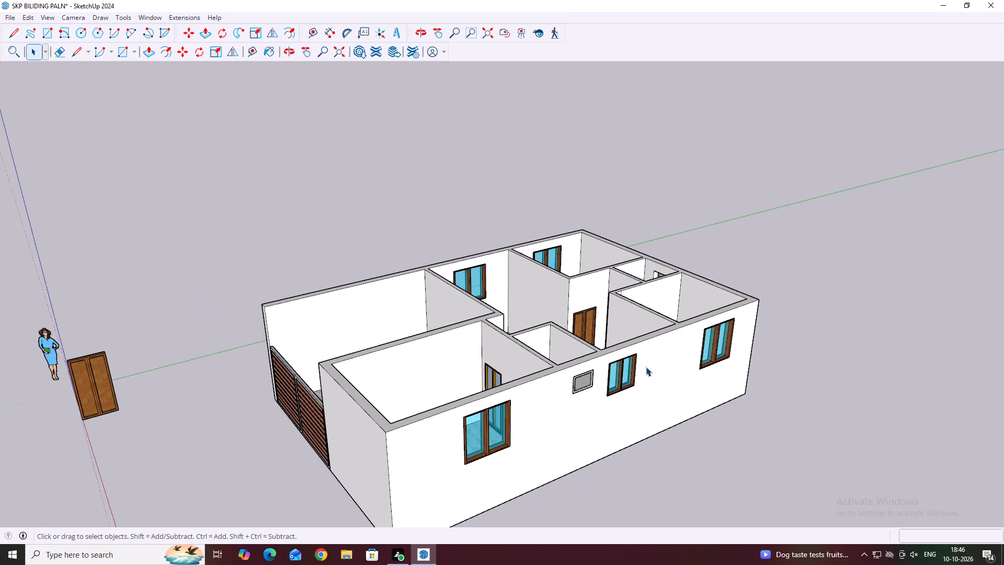
middle_click_drag(418, 372, 592, 412)
middle_click_drag(312, 319, 601, 231)
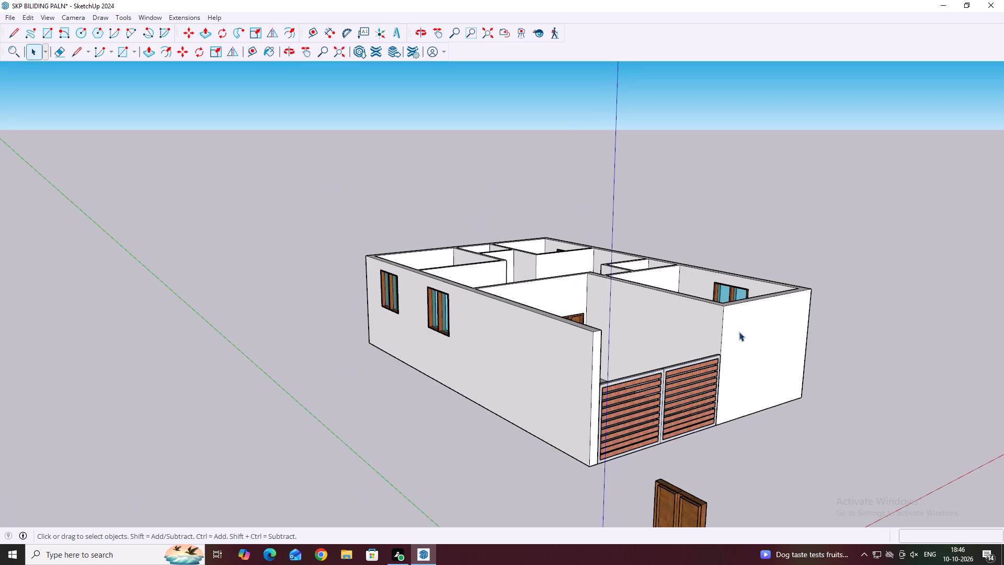
middle_click_drag(686, 334, 632, 314)
scroll(652, 293, "down", 7)
scroll(644, 368, "up", 2)
middle_click_drag(612, 362, 609, 470)
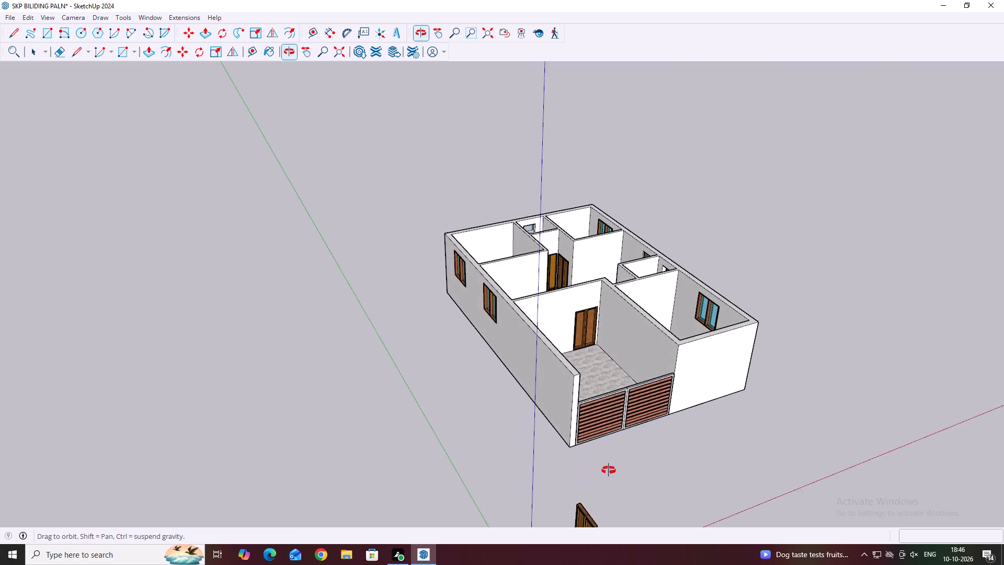
middle_click_drag(609, 470, 710, 438)
middle_click_drag(586, 206, 684, 394)
middle_click_drag(529, 234, 617, 343)
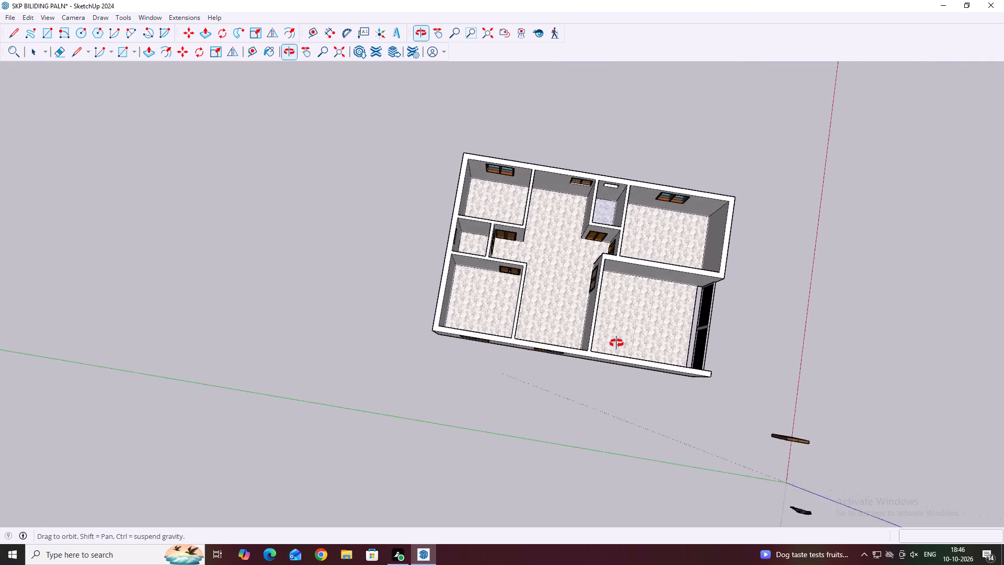
Delete the spare double door standing outside the house near the origin.
middle_click_drag(617, 343, 680, 262)
scroll(663, 281, "up", 1)
left_click(843, 386)
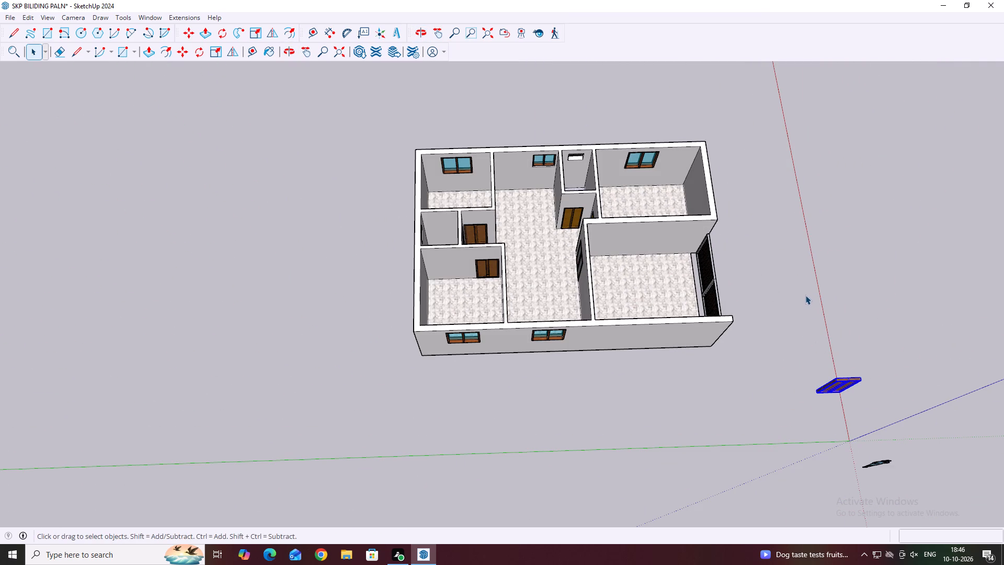
key("Delete")
Examine the whole house from above and all sides, checking the rooms, doors, windows and walls.
middle_click_drag(699, 306, 594, 392)
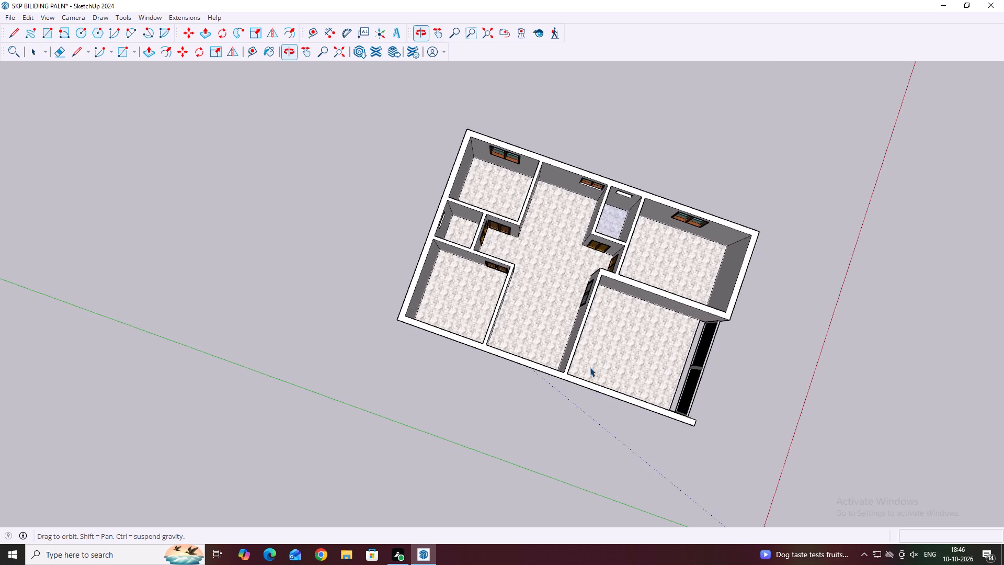
middle_click_drag(636, 319, 432, 206)
middle_click_drag(560, 250, 533, 149)
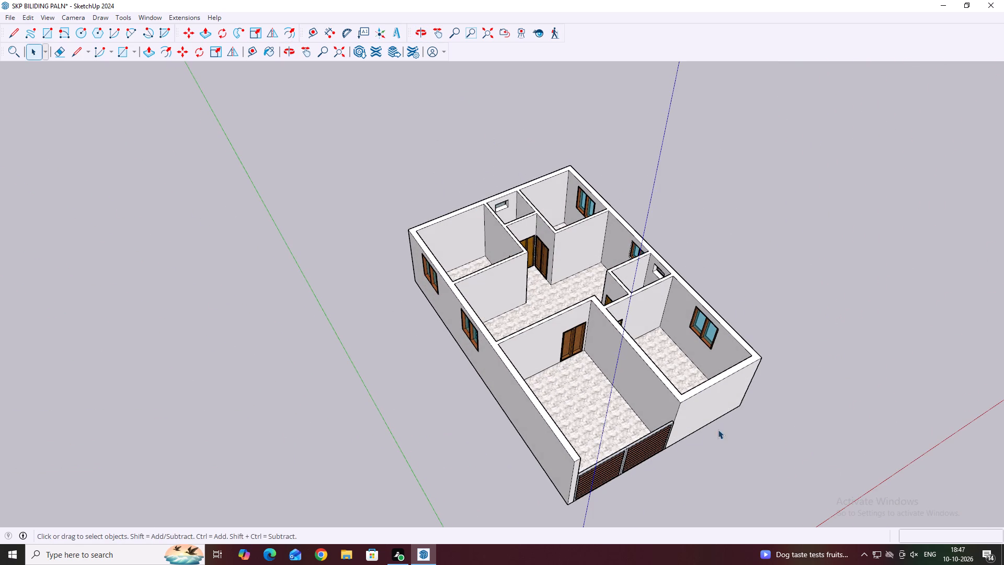
middle_click_drag(760, 474, 644, 414)
middle_click_drag(532, 344, 534, 378)
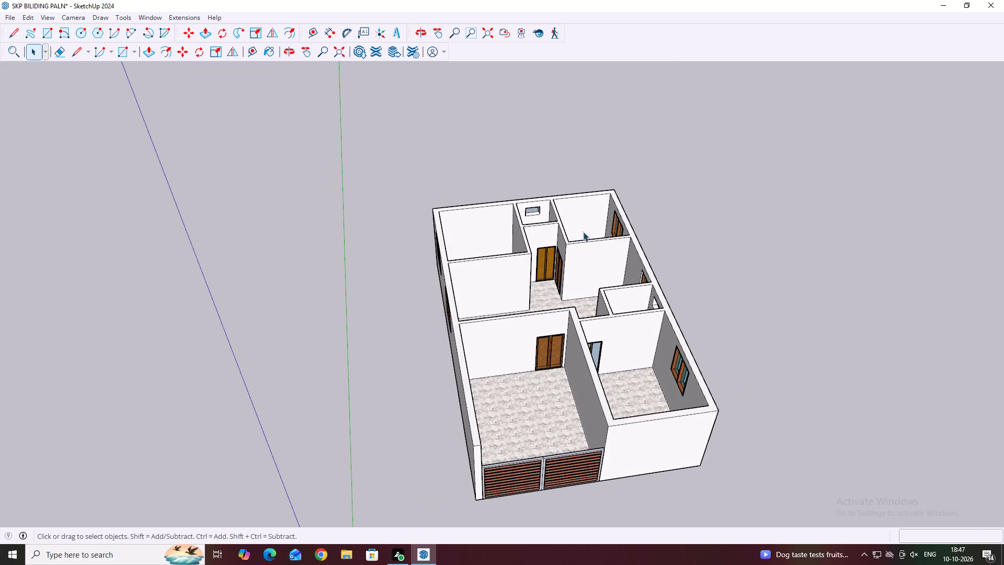
middle_click_drag(643, 342, 678, 276)
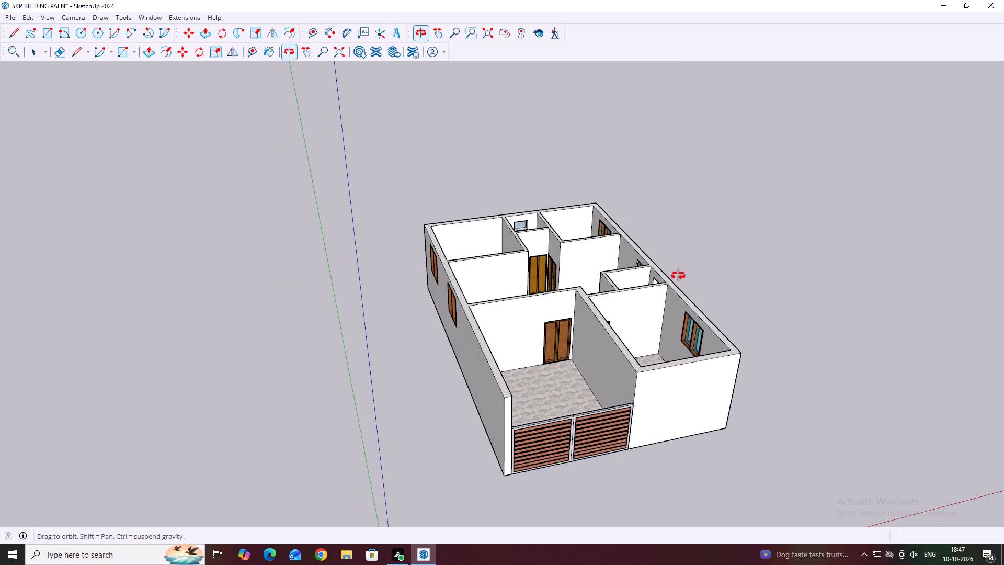
middle_click_drag(678, 276, 681, 275)
middle_click_drag(702, 274, 622, 326)
middle_click_drag(597, 274, 586, 375)
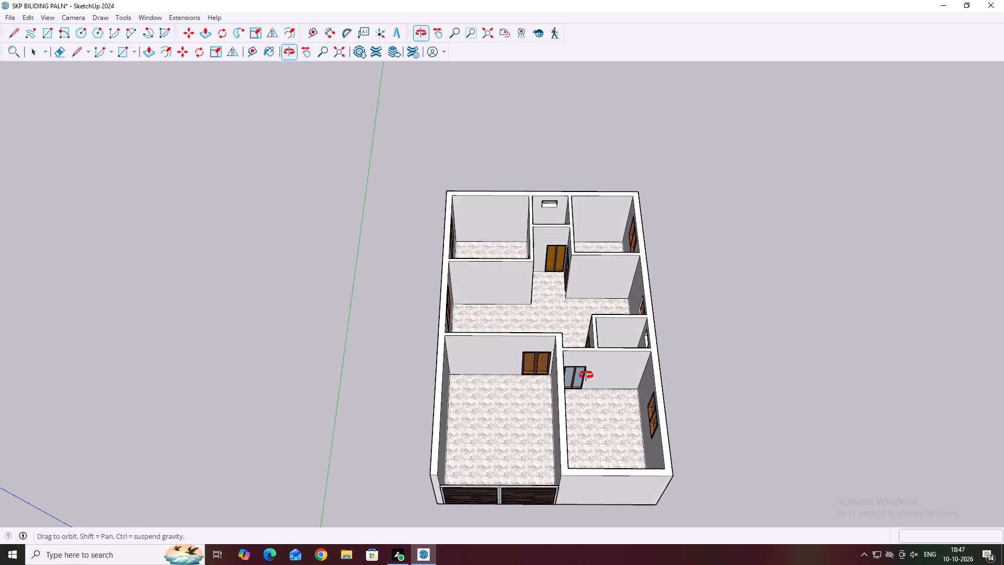
middle_click_drag(586, 375, 586, 400)
middle_click_drag(544, 335, 563, 379)
middle_click_drag(489, 348, 599, 326)
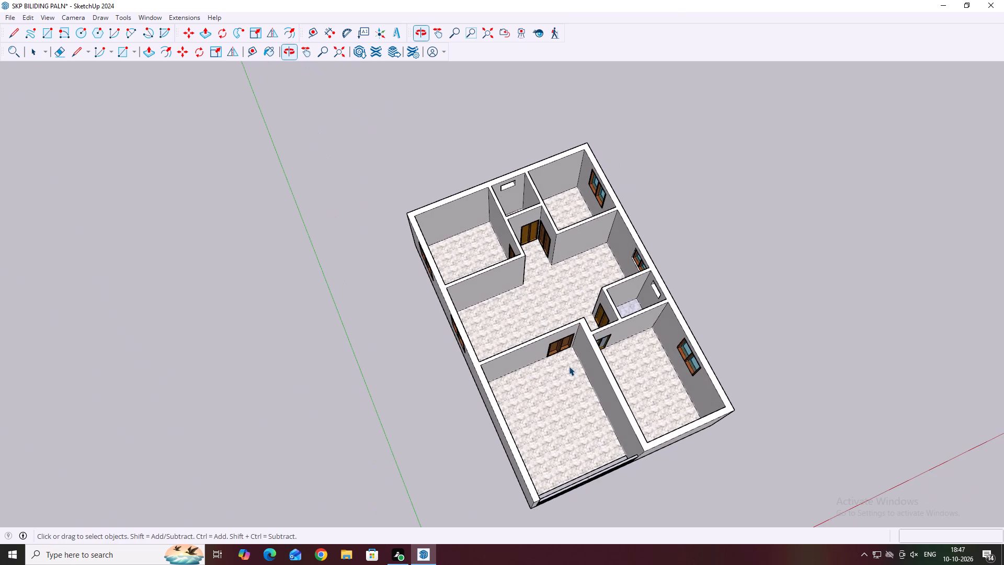
middle_click_drag(587, 341, 687, 222)
middle_click_drag(550, 323, 592, 292)
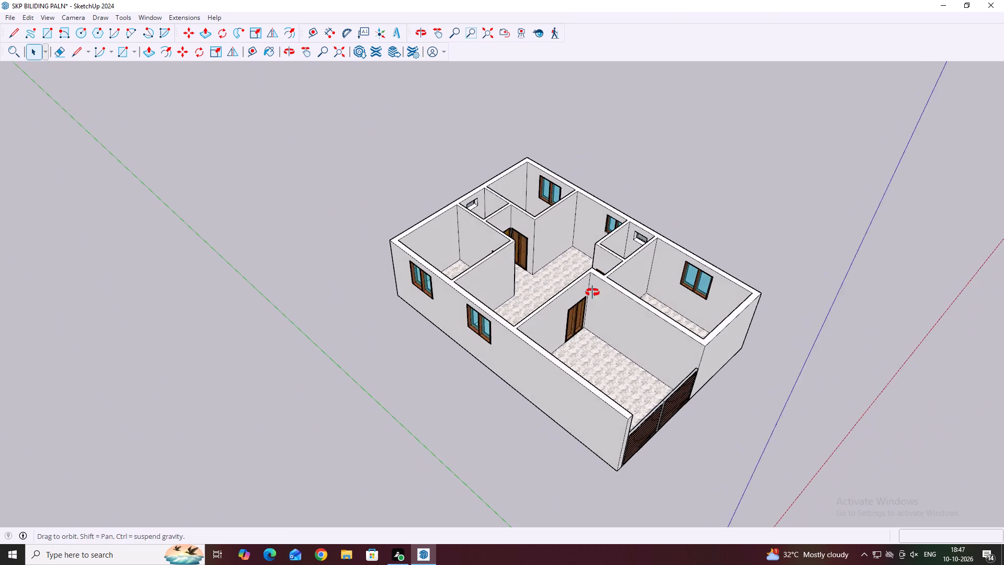
middle_click_drag(592, 292, 635, 235)
middle_click_drag(514, 328, 557, 296)
middle_click_drag(663, 296, 653, 296)
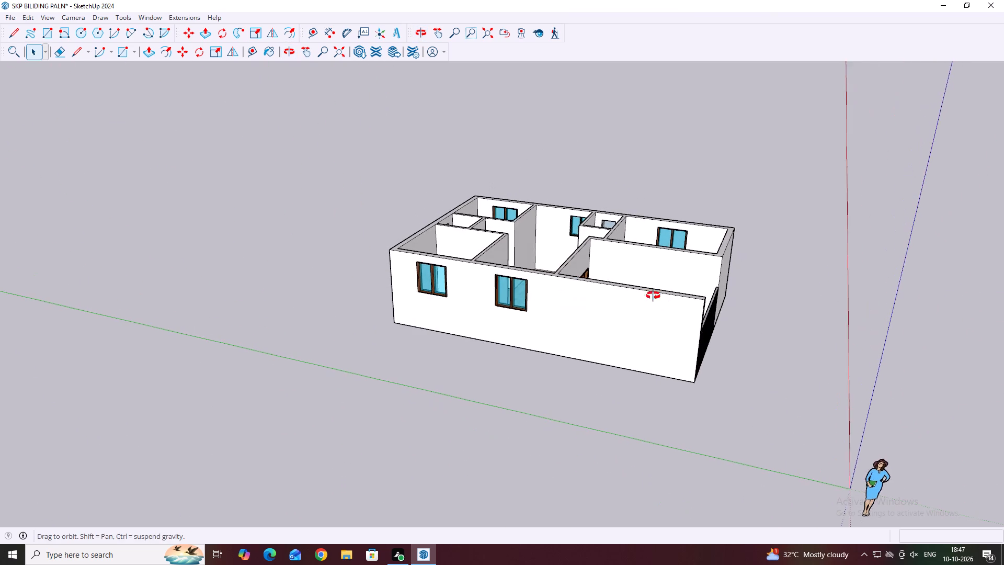
middle_click_drag(653, 296, 503, 295)
middle_click_drag(723, 348, 584, 351)
middle_click_drag(681, 336, 669, 353)
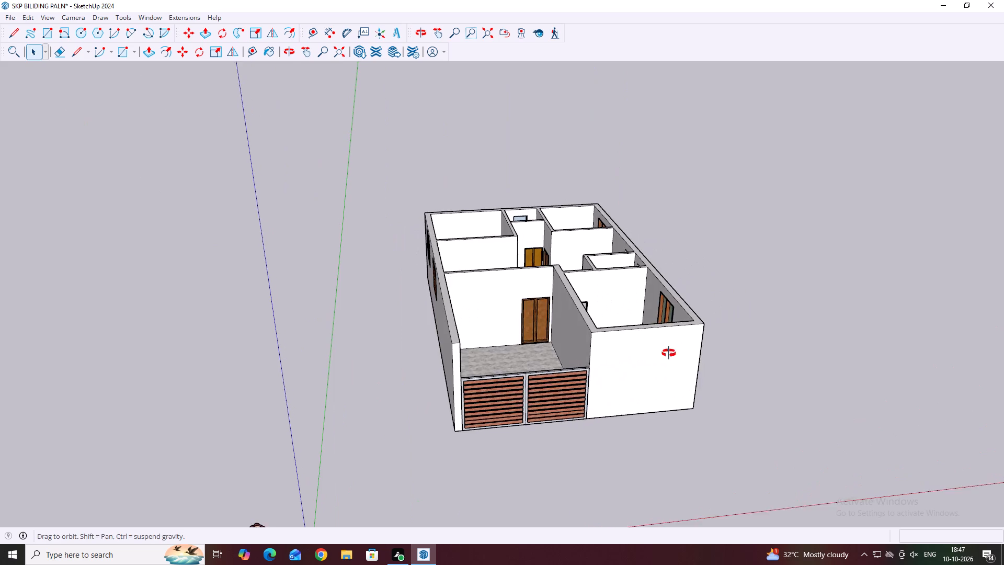
middle_click_drag(669, 353, 497, 426)
middle_click_drag(578, 377, 483, 383)
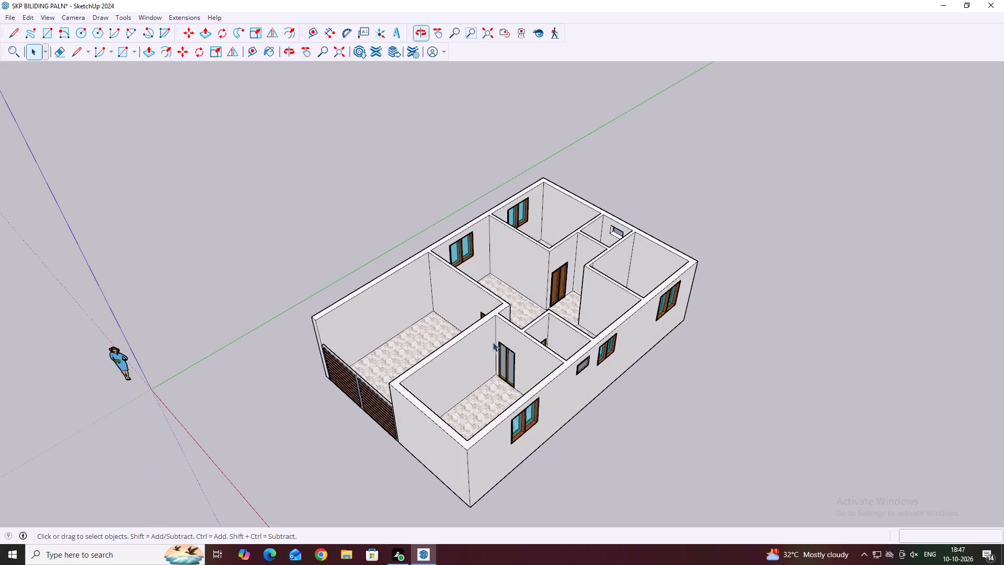
middle_click_drag(638, 322, 501, 338)
middle_click_drag(571, 390, 588, 348)
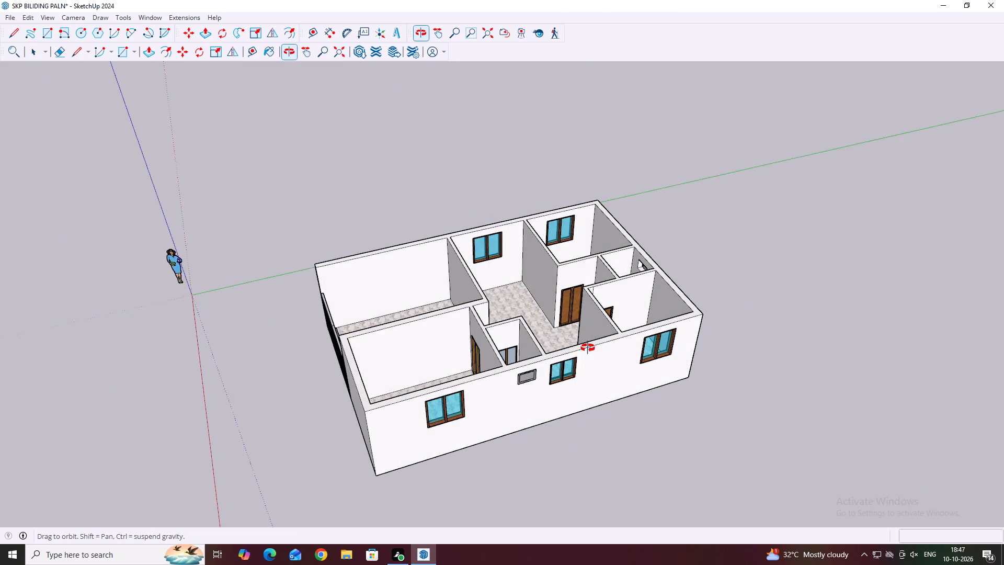
middle_click_drag(588, 348, 603, 286)
scroll(548, 307, "up", 5)
scroll(601, 327, "down", 5)
middle_click_drag(682, 296, 518, 299)
middle_click_drag(678, 313, 625, 329)
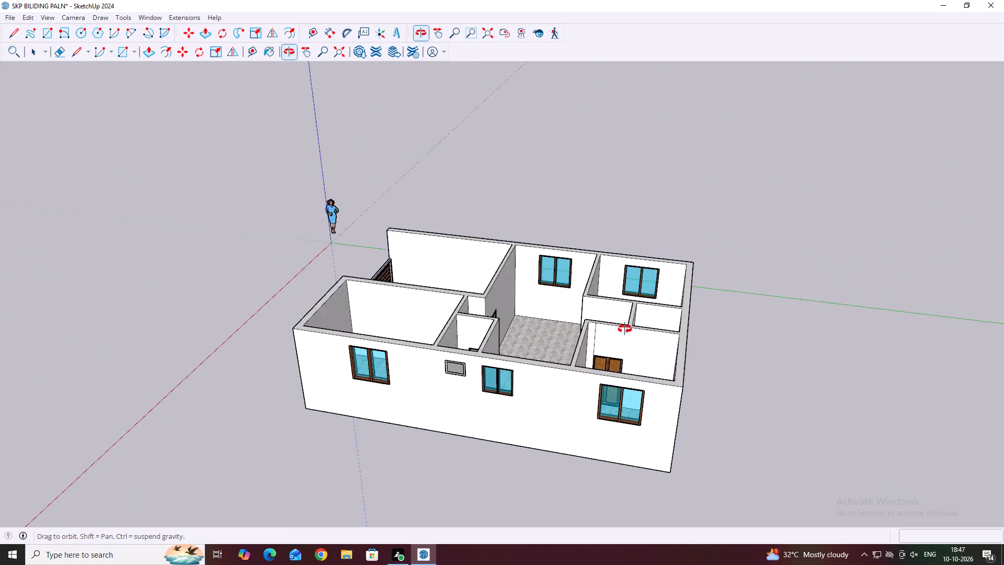
middle_click_drag(625, 329, 444, 366)
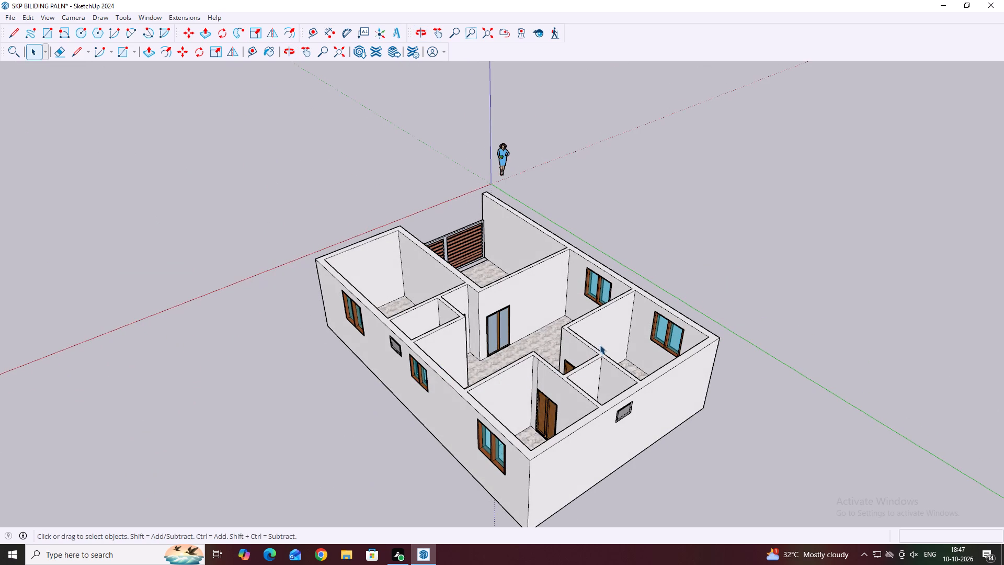
scroll(633, 344, "down", 5)
middle_click_drag(603, 348, 689, 453)
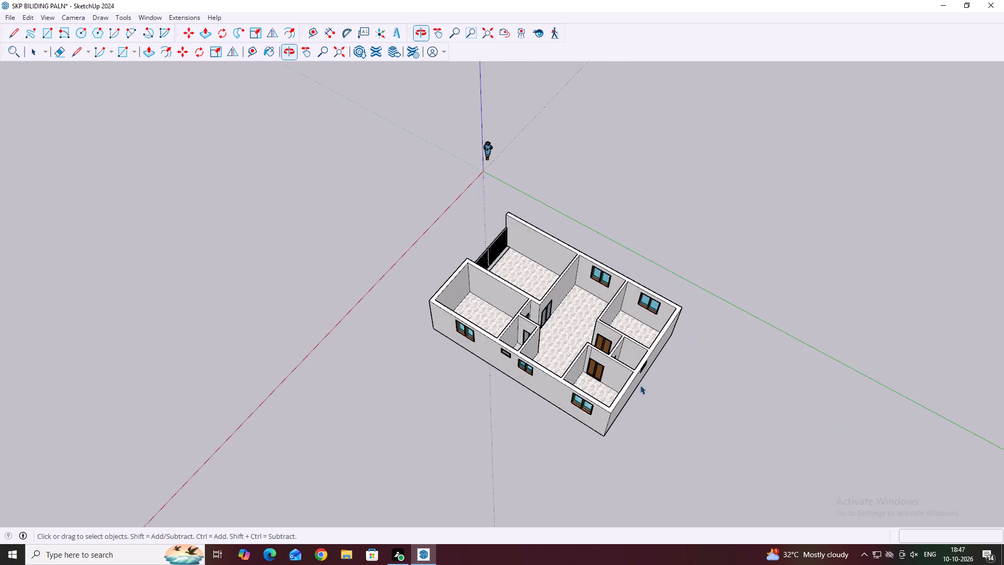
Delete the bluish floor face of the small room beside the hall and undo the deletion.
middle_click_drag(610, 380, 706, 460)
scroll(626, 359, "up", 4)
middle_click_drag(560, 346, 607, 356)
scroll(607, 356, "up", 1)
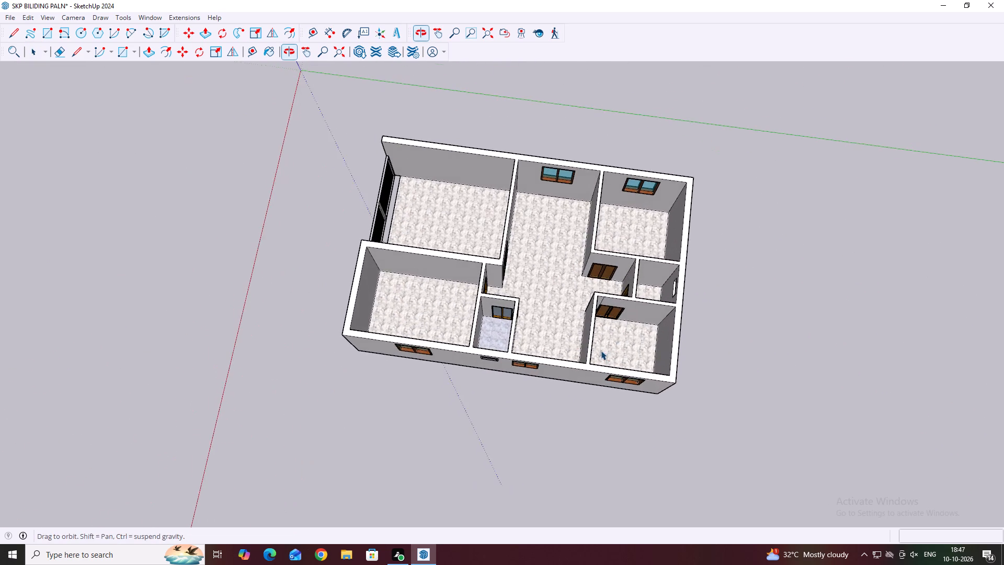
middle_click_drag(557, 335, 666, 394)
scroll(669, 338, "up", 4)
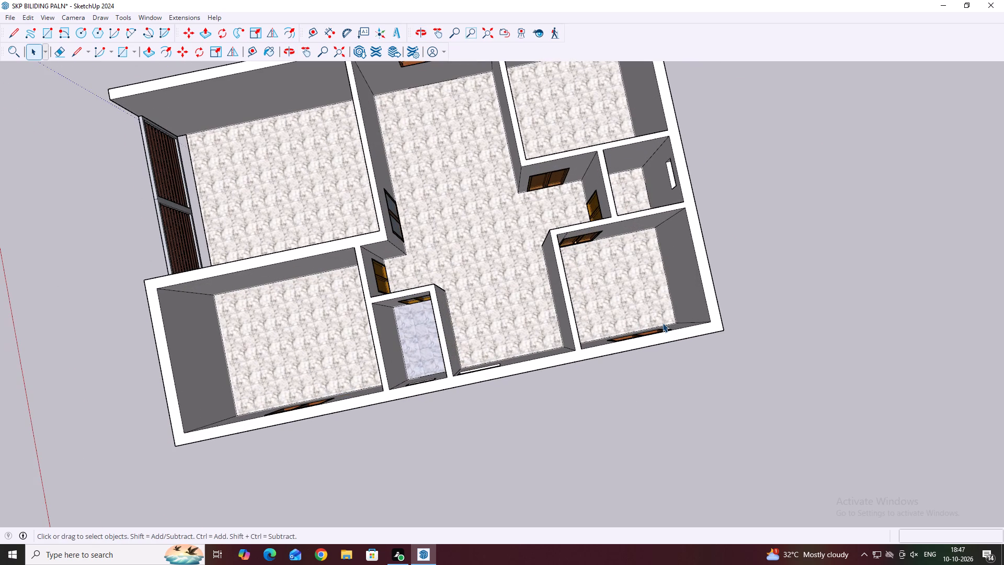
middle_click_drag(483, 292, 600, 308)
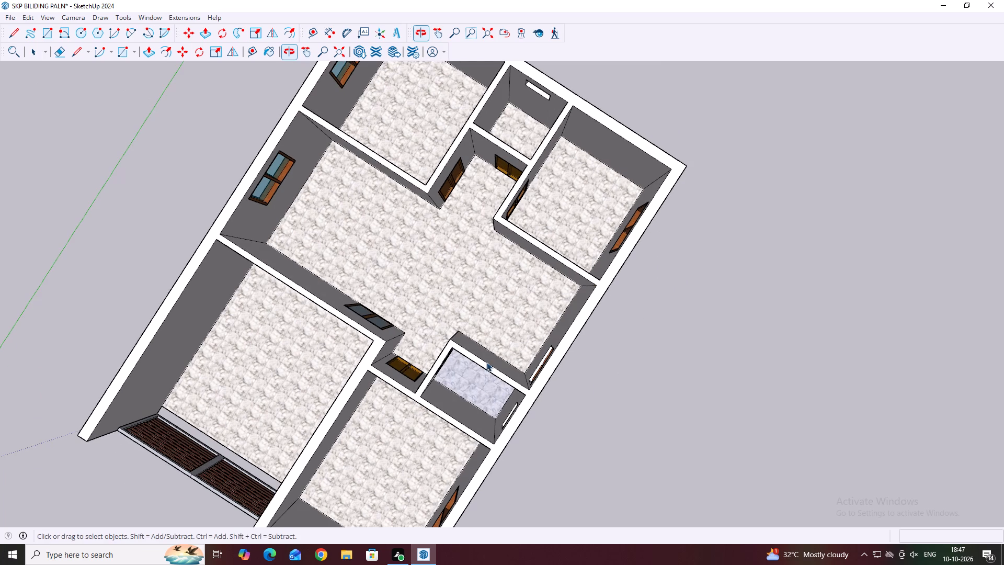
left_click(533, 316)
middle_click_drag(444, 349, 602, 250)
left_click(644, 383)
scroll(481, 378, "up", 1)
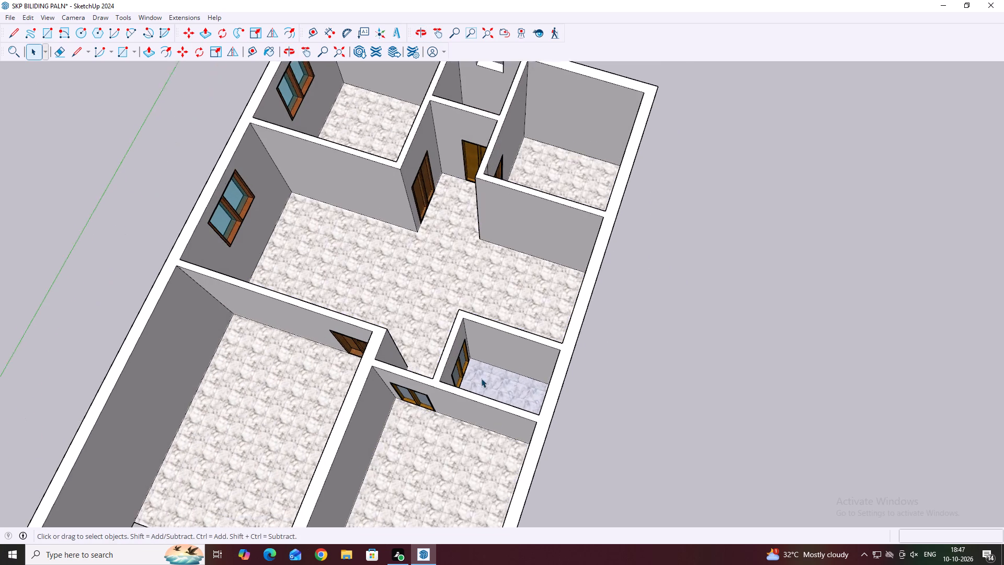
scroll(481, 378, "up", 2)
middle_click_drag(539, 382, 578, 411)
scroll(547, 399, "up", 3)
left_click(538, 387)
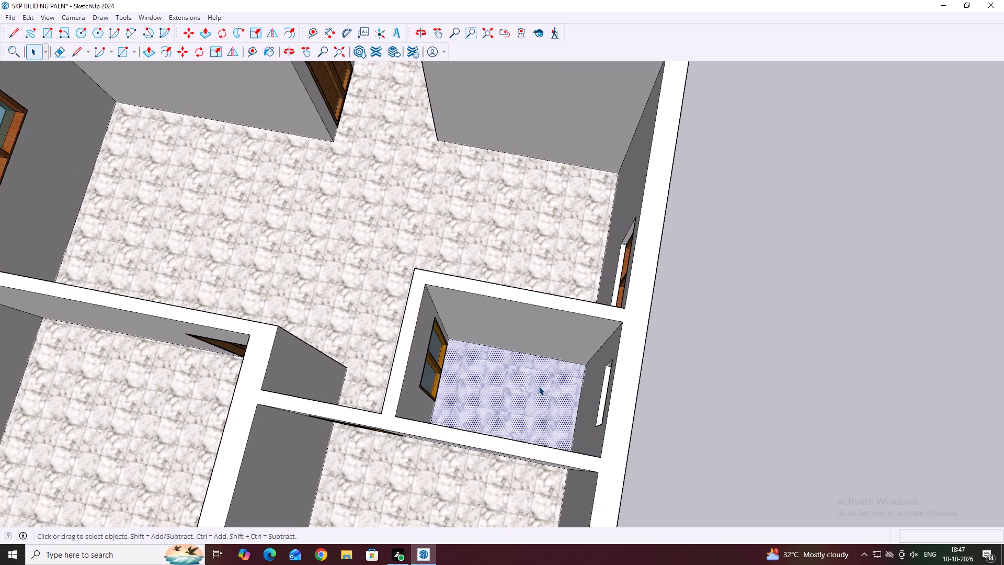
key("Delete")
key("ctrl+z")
Examine the hall and the surrounding rooms from above, checking the floors, doors and windows.
scroll(680, 401, "down", 2)
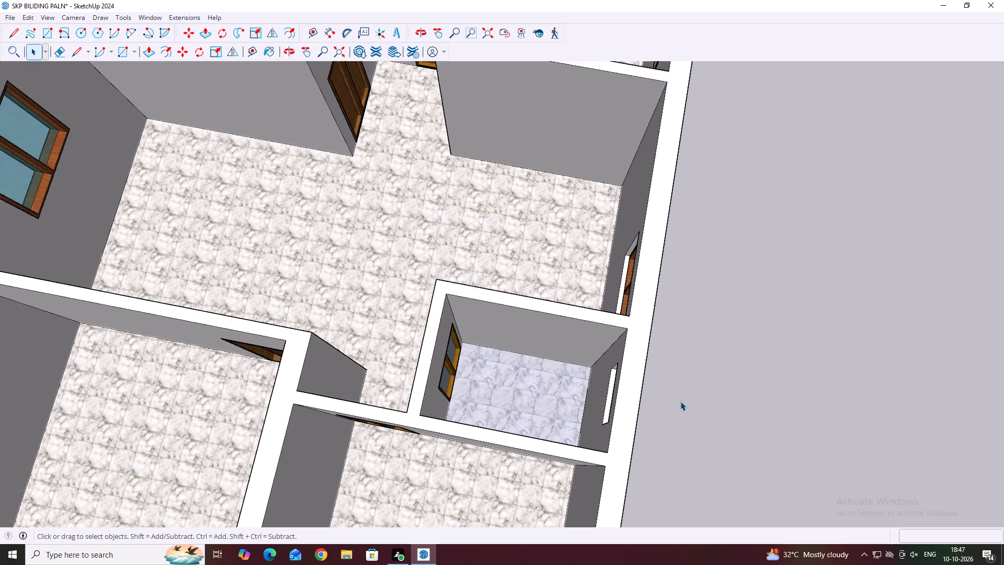
scroll(680, 401, "down", 2)
middle_click_drag(647, 364, 709, 340)
middle_click_drag(515, 338, 521, 352)
scroll(515, 340, "down", 1)
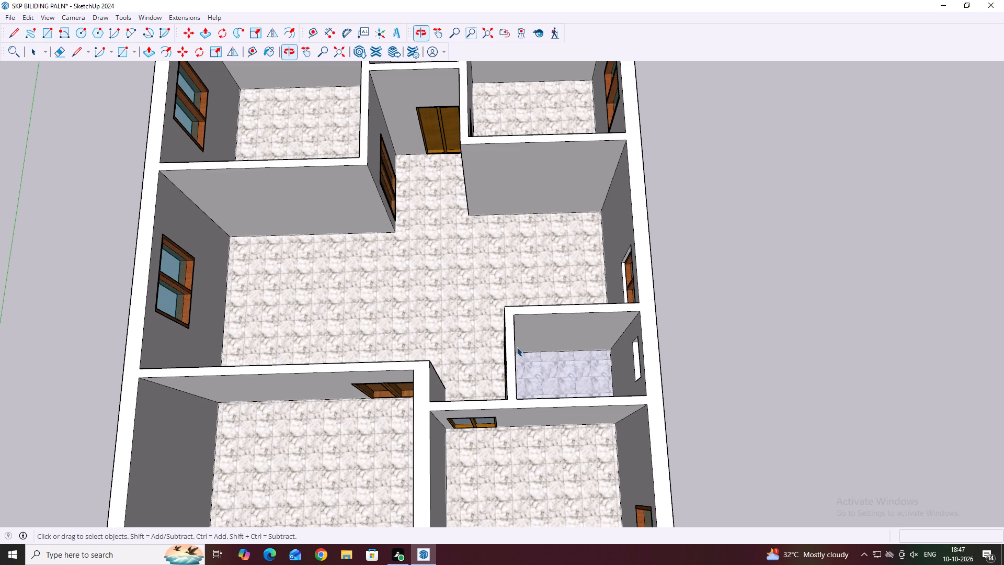
middle_click_drag(519, 263, 527, 339)
middle_click_drag(521, 368, 632, 274)
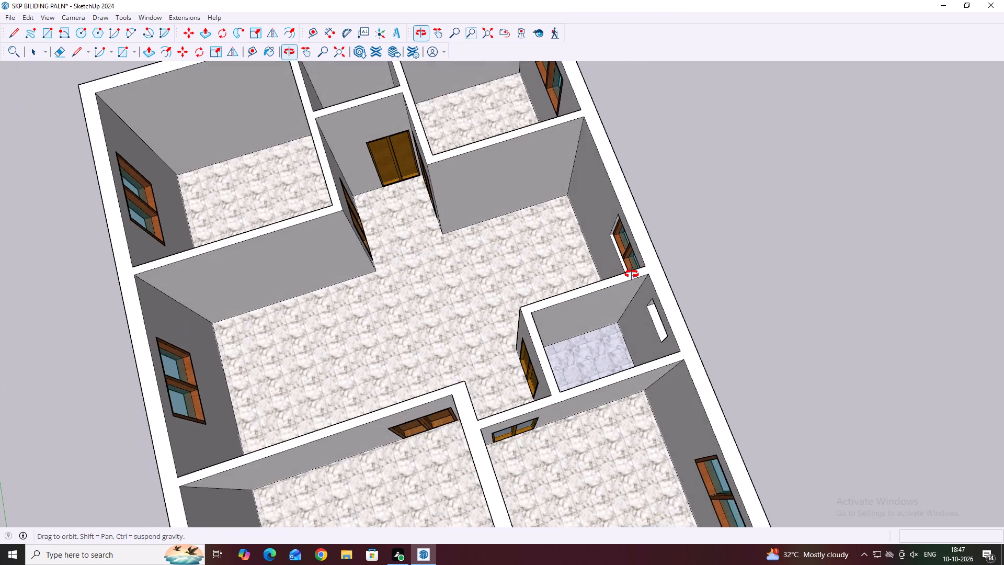
middle_click_drag(632, 274, 637, 263)
scroll(672, 216, "down", 4)
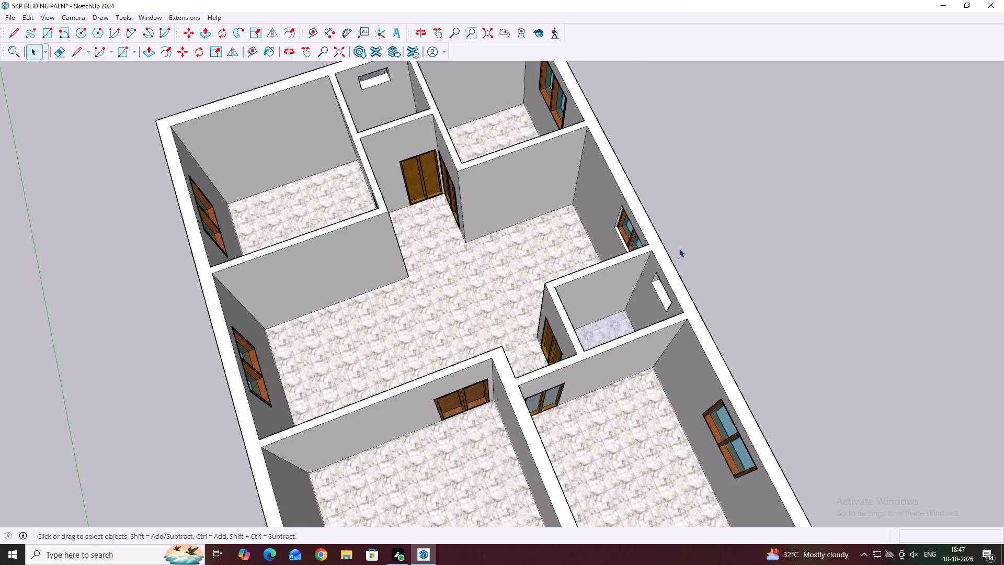
middle_click_drag(710, 217, 696, 217)
middle_click_drag(438, 220, 376, 251)
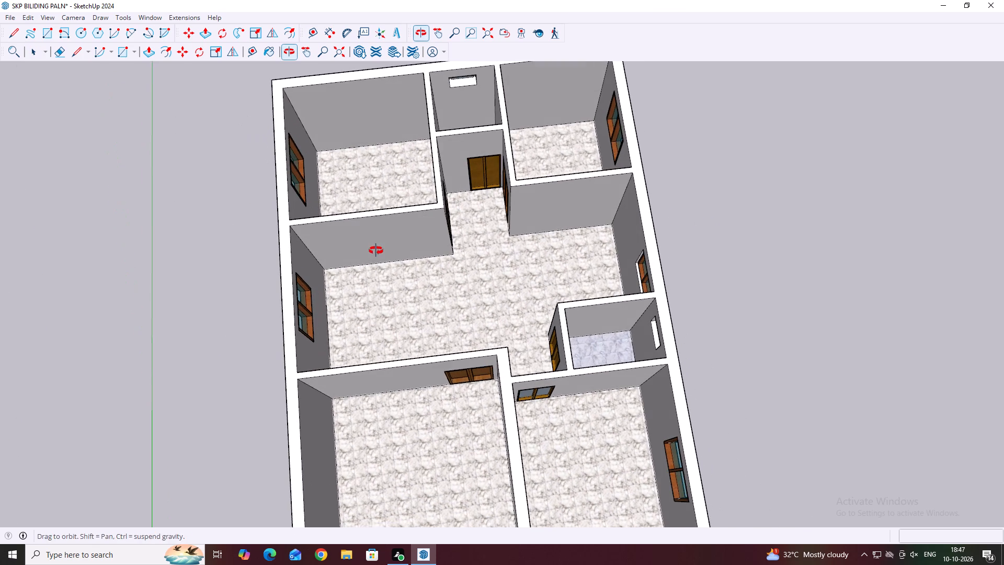
middle_click_drag(376, 251, 375, 251)
Copy the hall's floor edge beneath the window wall 3' inward across the marble floor.
scroll(599, 265, "up", 2)
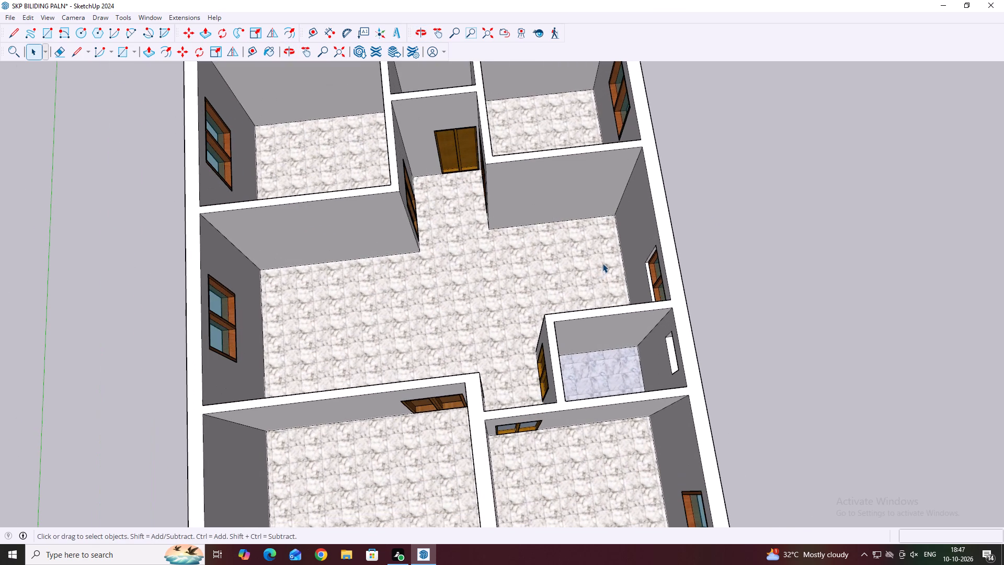
scroll(601, 234, "up", 3)
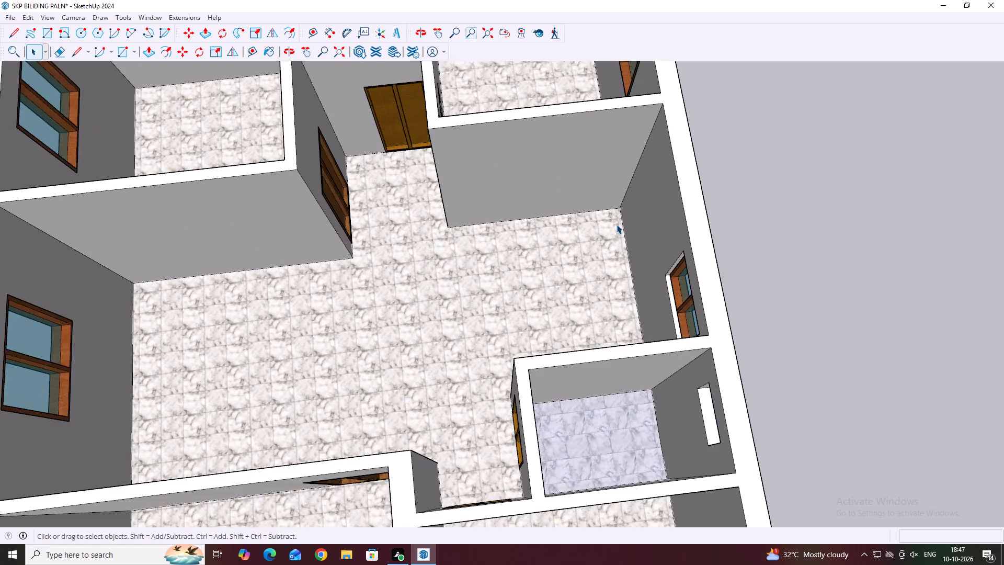
scroll(617, 224, "up", 2)
left_click(624, 228)
key("m")
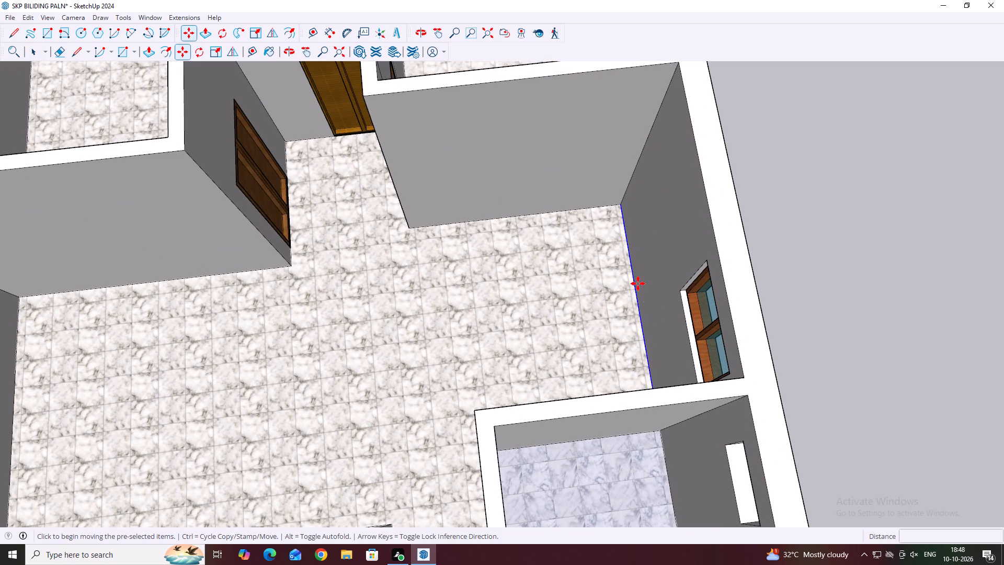
scroll(651, 293, "up", 3)
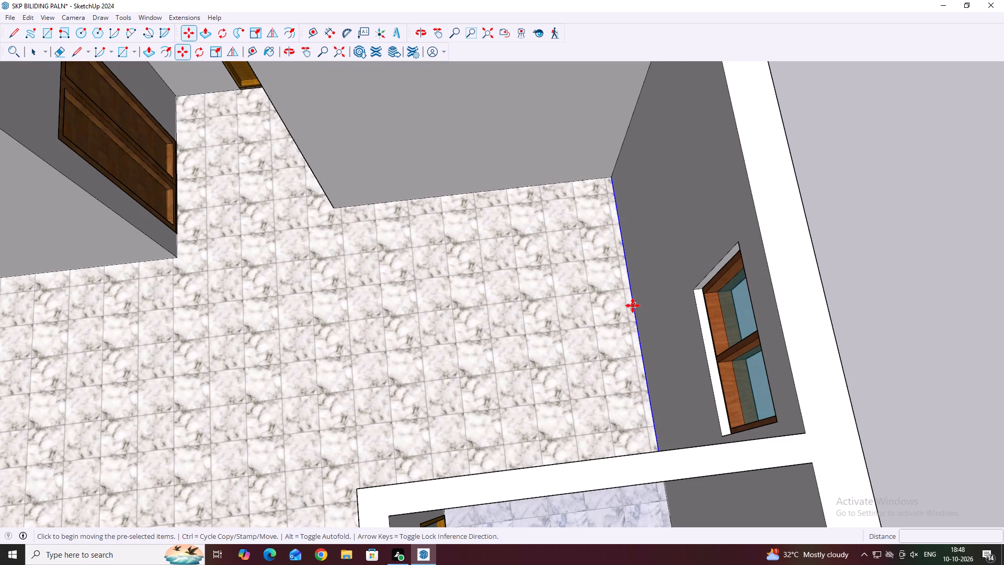
left_click(632, 306)
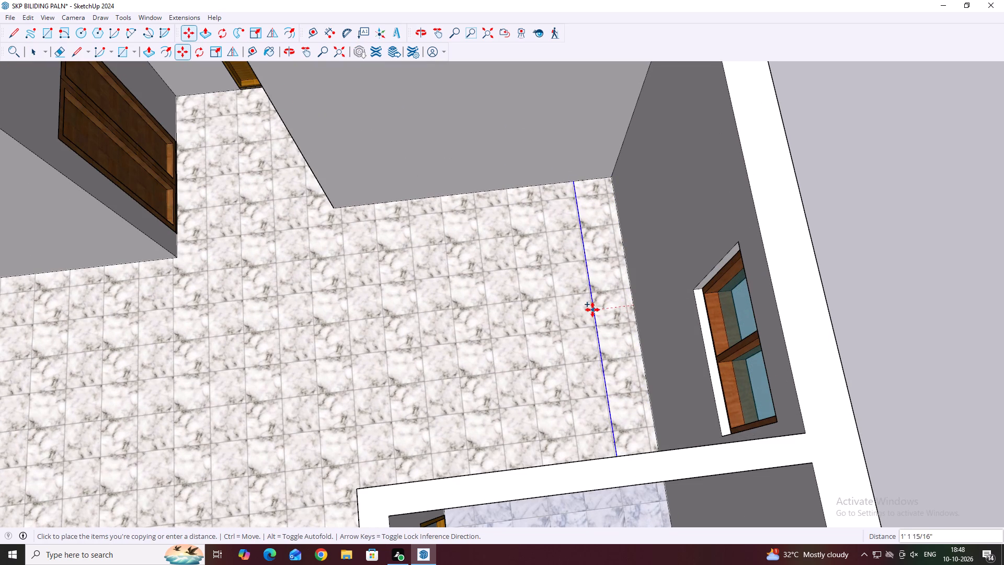
type("3'")
key("Return")
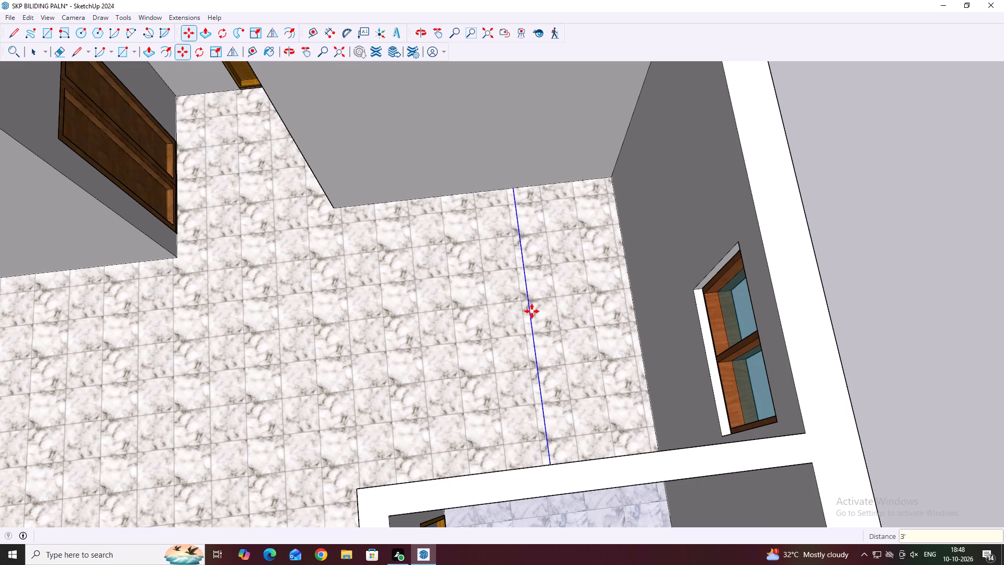
key("space")
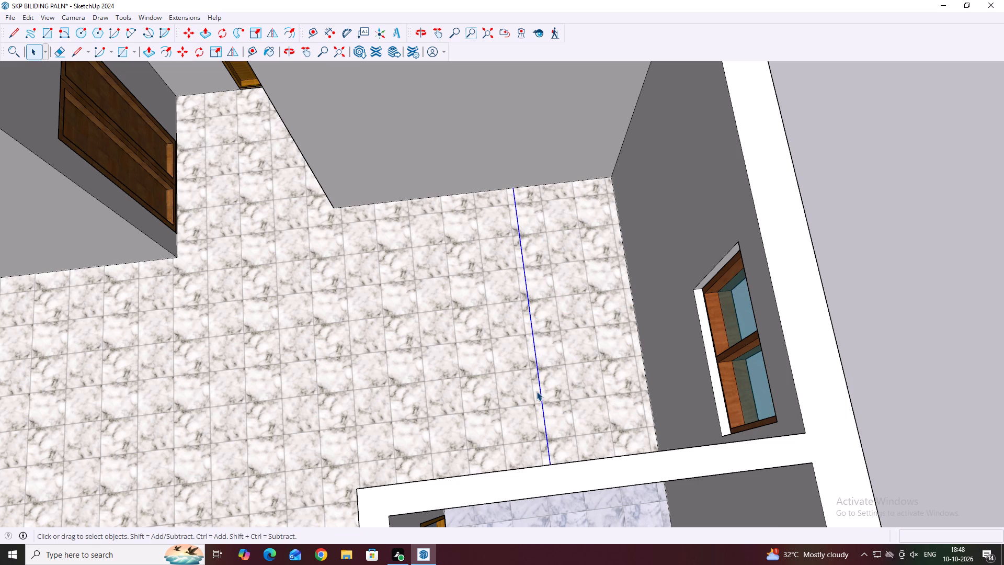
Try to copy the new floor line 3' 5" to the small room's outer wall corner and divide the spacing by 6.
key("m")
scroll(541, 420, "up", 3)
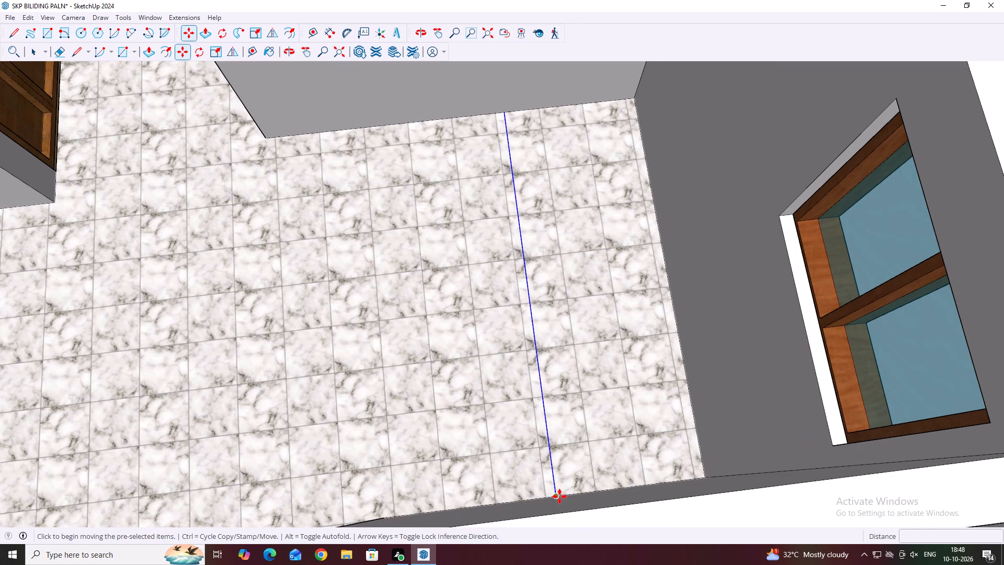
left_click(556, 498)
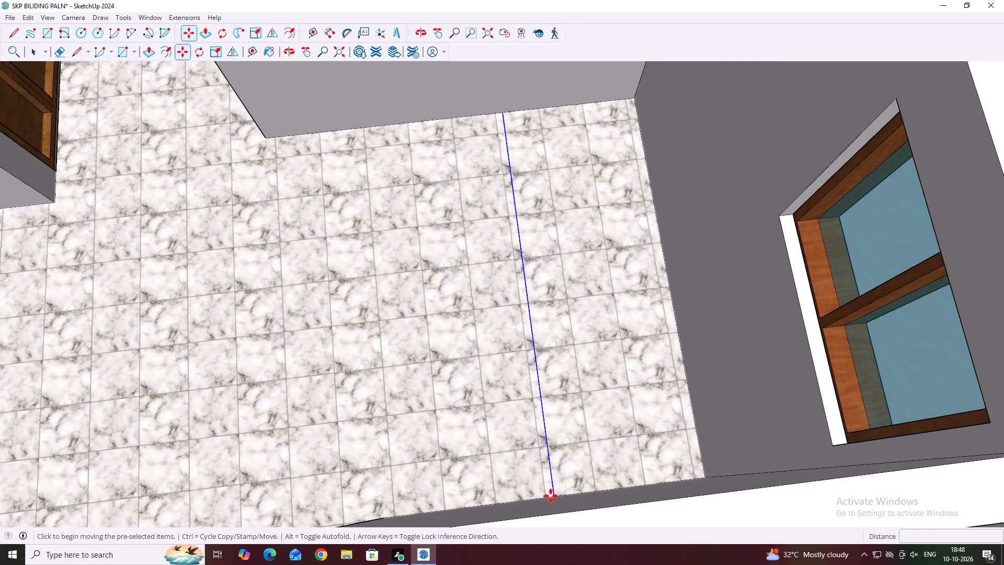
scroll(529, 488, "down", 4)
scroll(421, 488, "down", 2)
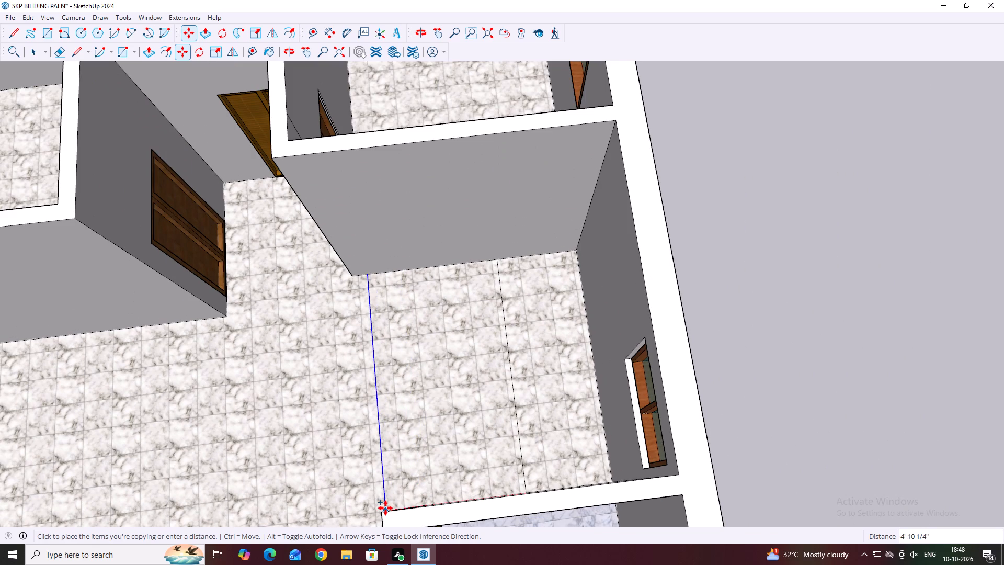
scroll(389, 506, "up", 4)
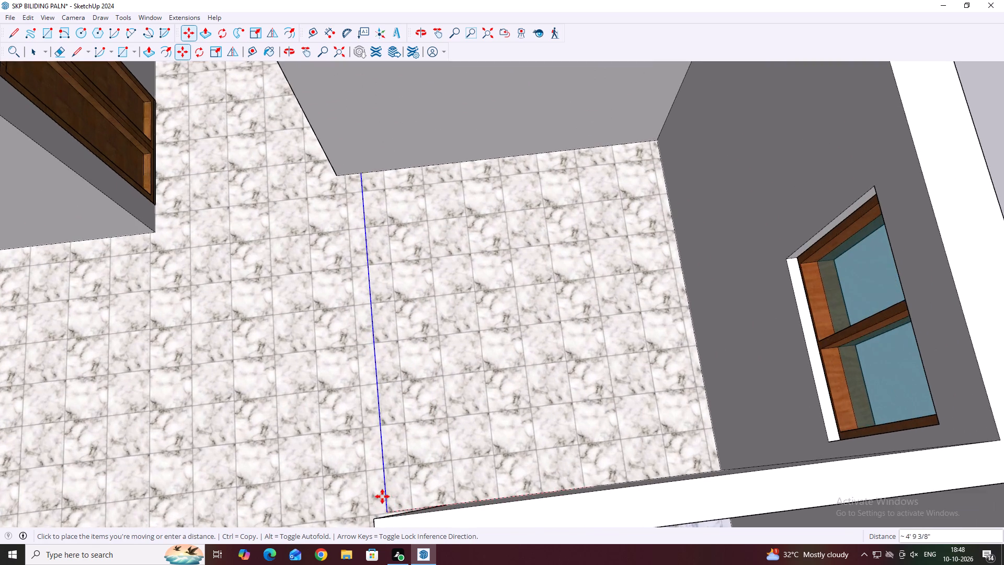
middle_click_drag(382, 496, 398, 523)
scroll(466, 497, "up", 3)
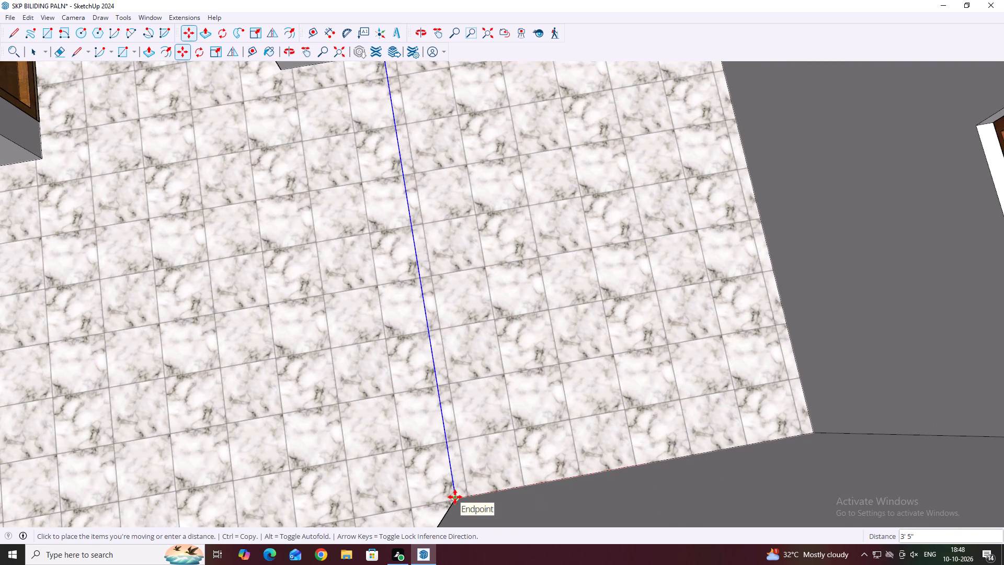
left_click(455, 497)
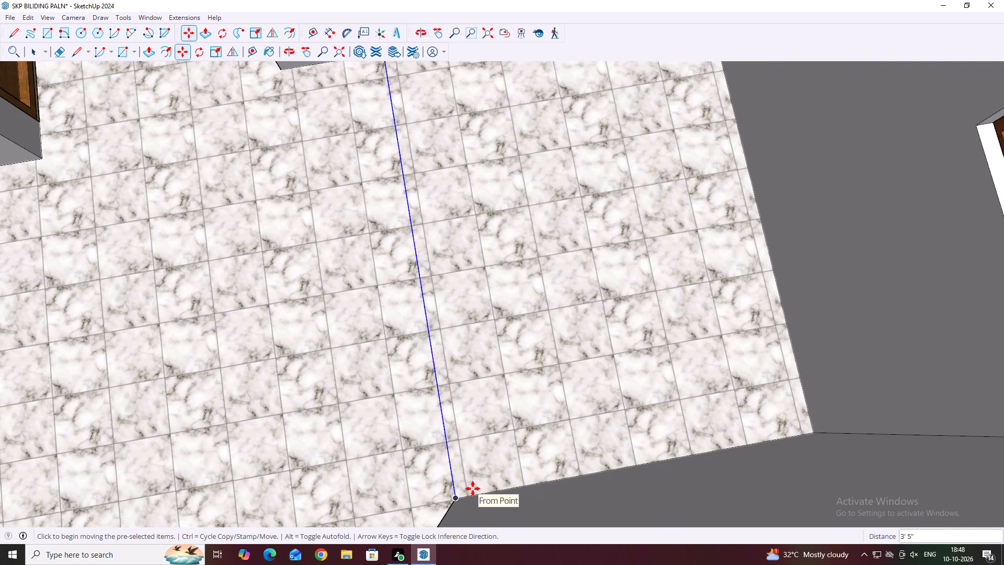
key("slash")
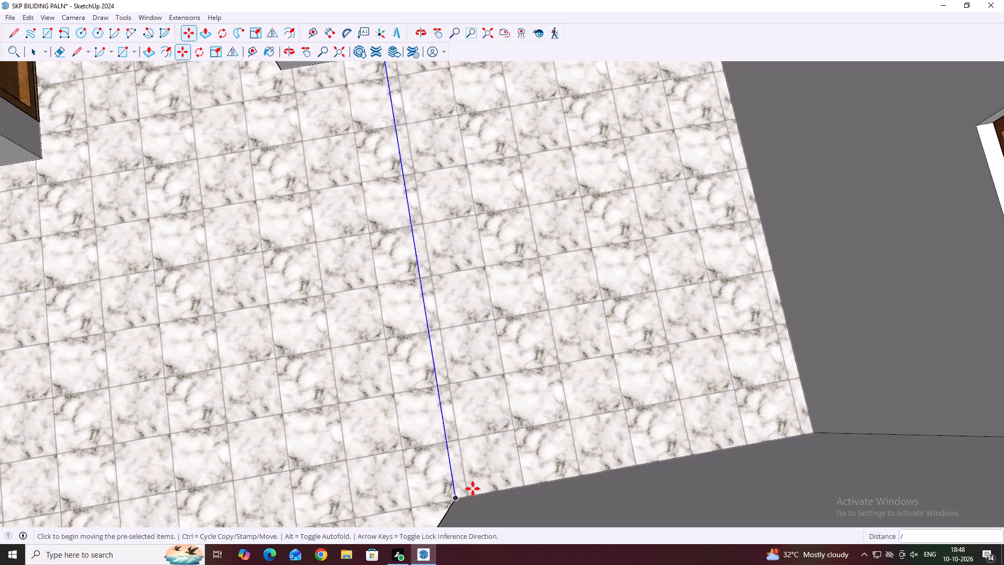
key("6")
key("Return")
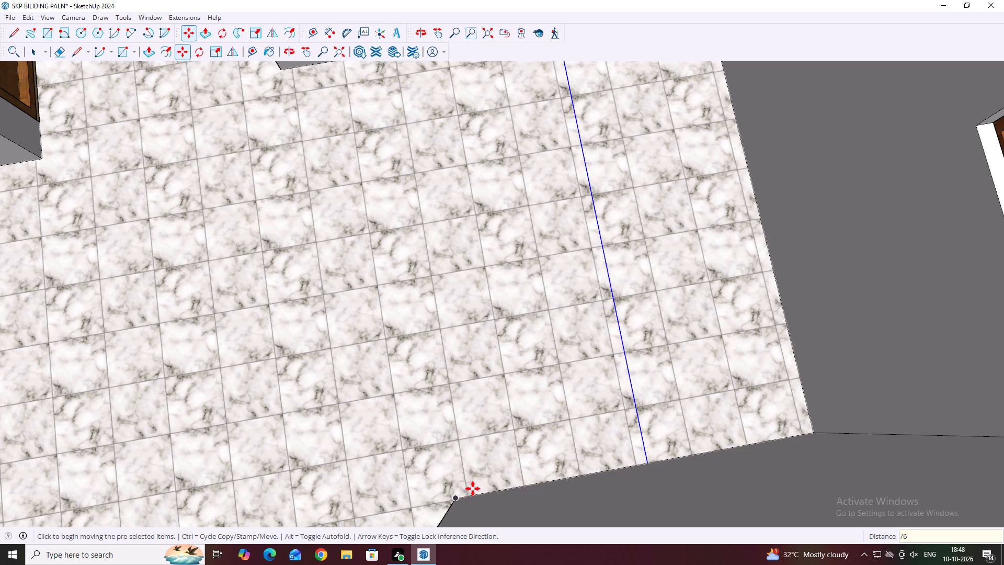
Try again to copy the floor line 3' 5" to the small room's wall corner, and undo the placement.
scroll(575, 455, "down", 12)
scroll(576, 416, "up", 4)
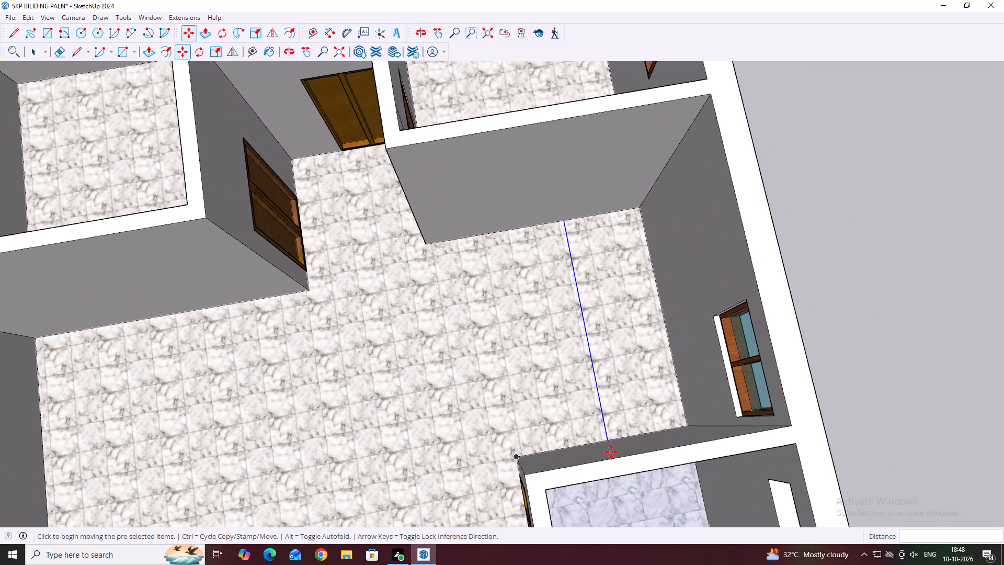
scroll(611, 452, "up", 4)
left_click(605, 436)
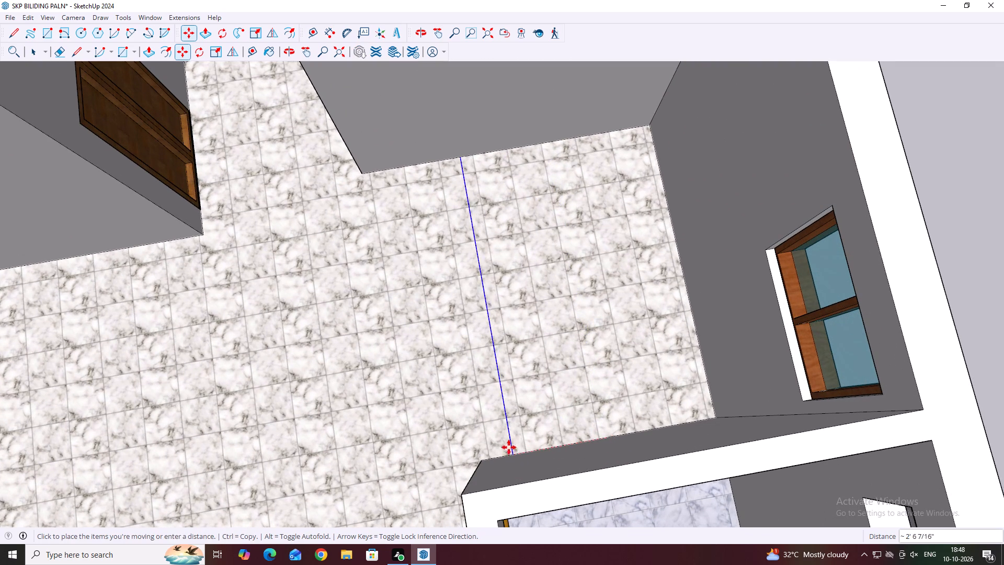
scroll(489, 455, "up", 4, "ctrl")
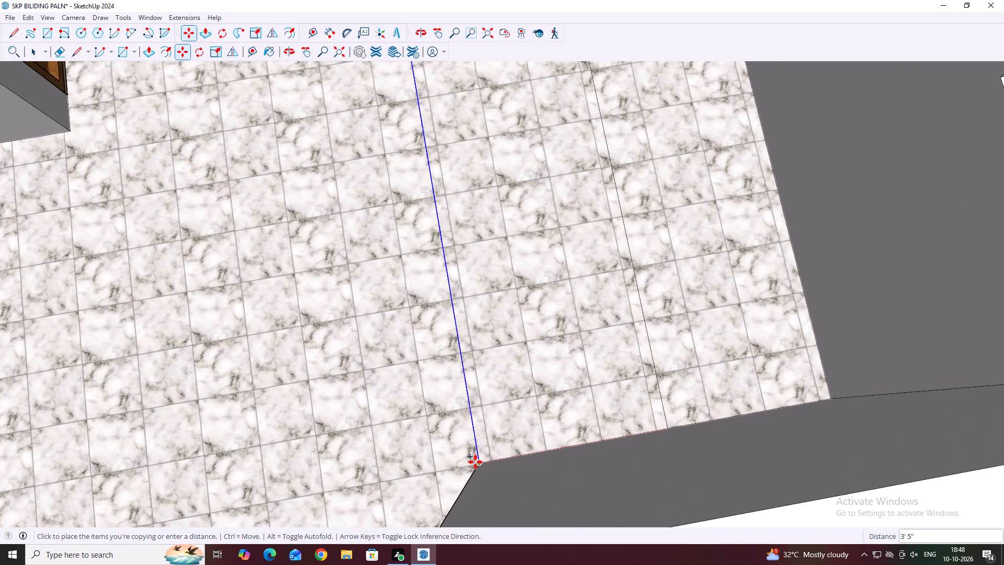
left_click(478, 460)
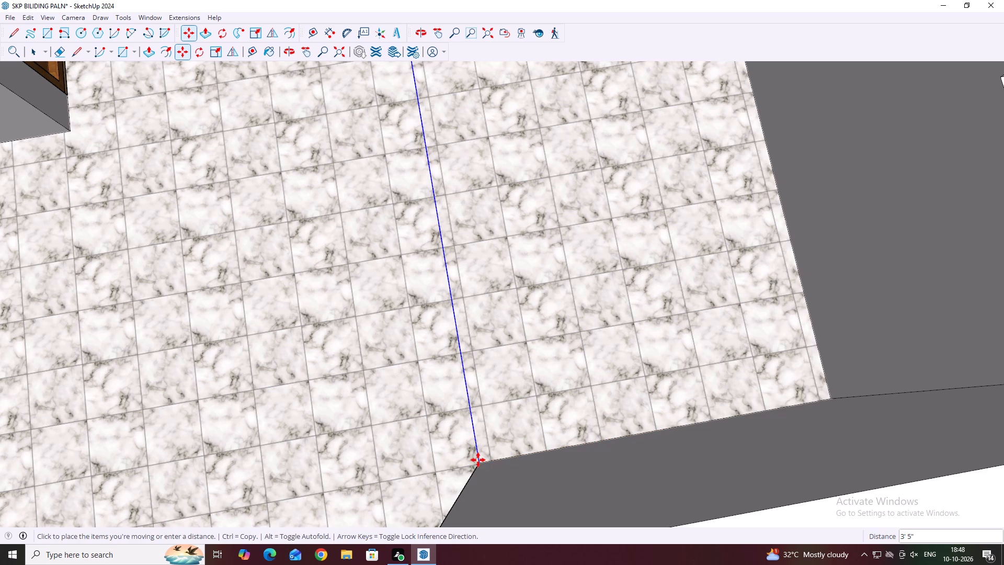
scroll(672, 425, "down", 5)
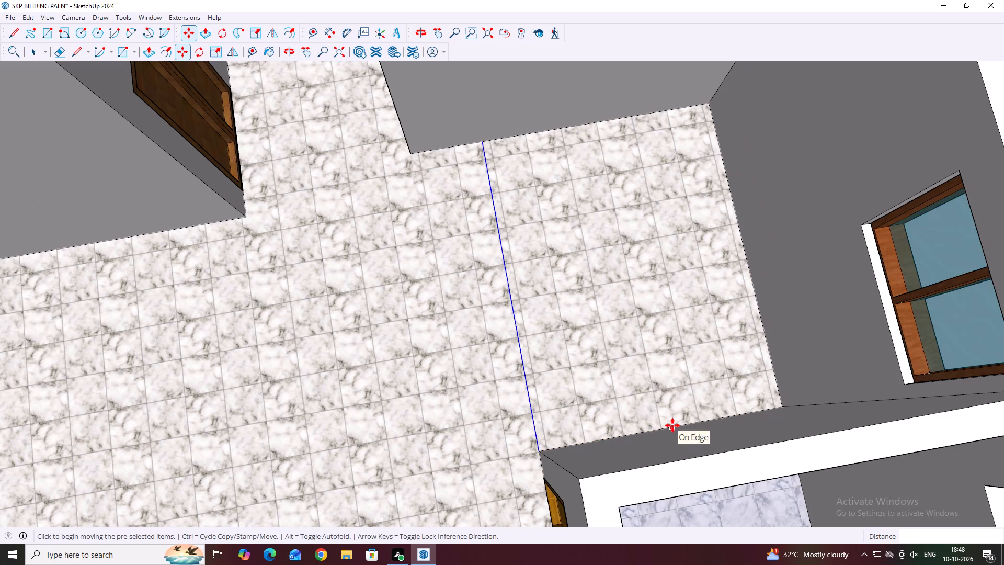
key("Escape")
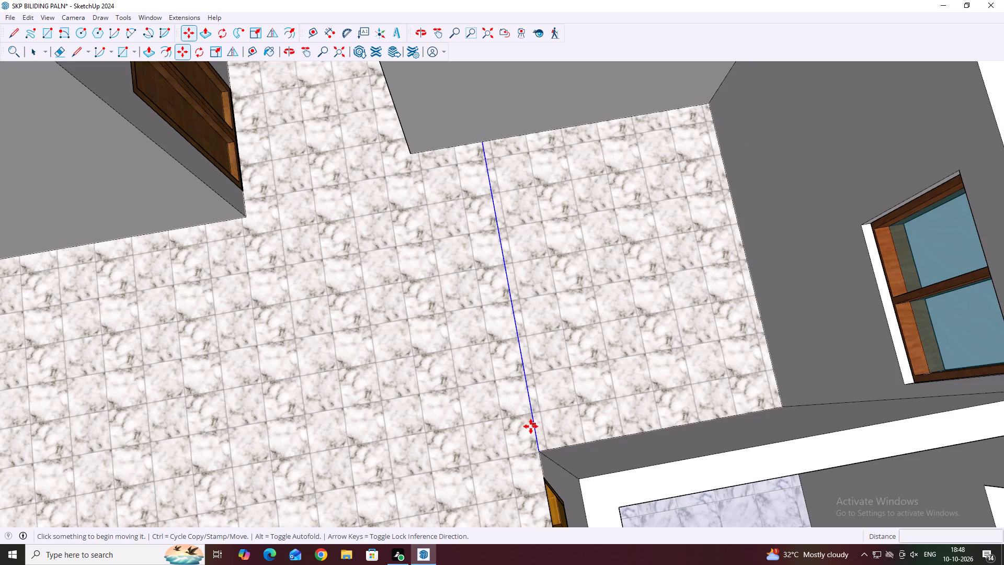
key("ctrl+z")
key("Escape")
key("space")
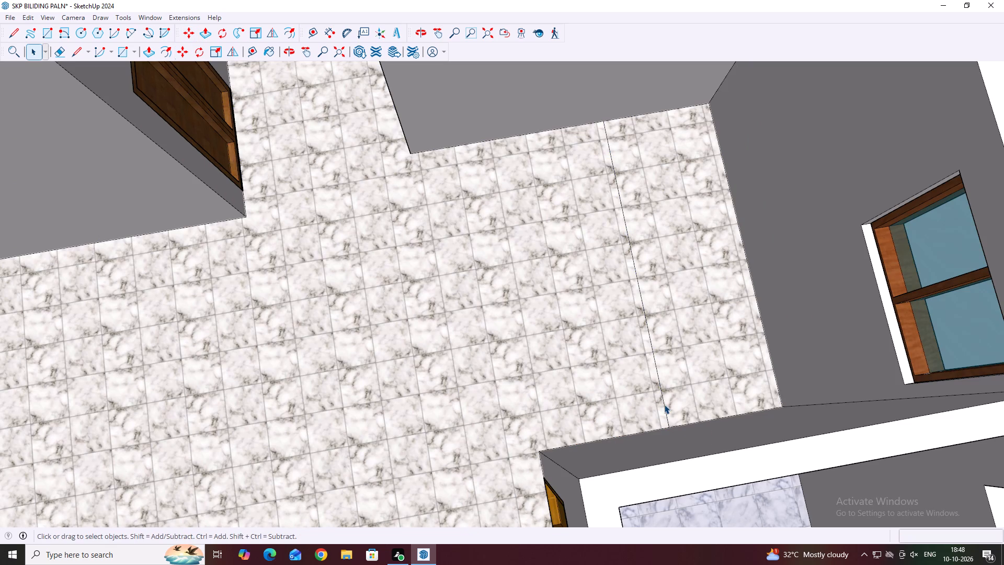
Copy the floor line 3' 5" to the small room's outer wall corner and divide the spacing into 6.
left_click(664, 404)
key("m")
left_click(669, 426)
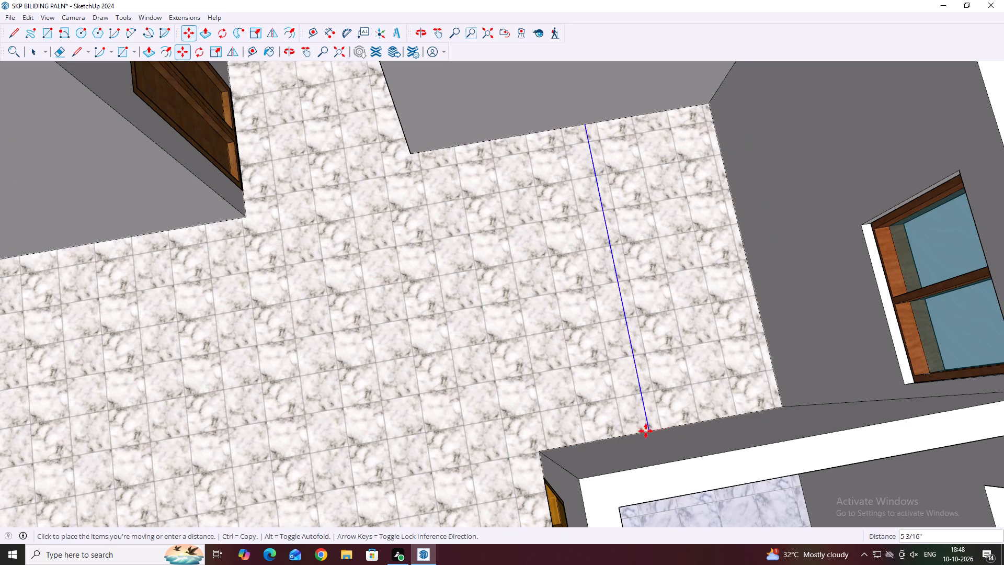
scroll(540, 457, "up", 1)
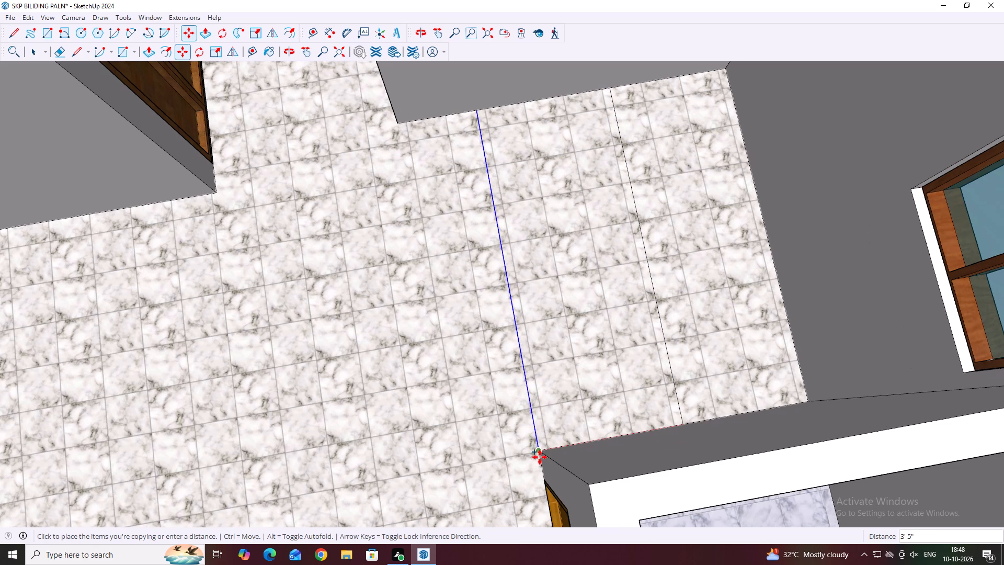
left_click(540, 454)
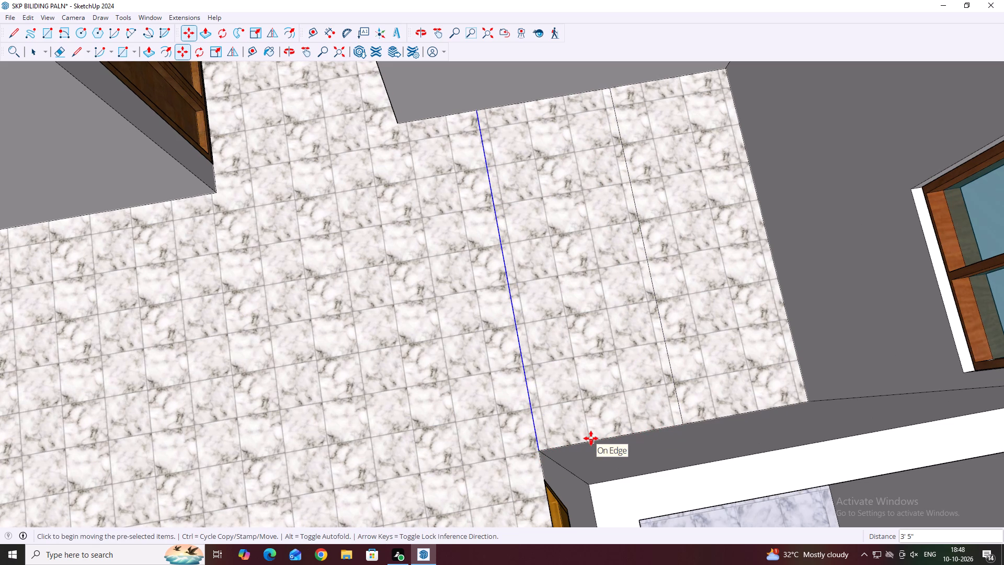
key("slash")
key("6")
key("Return")
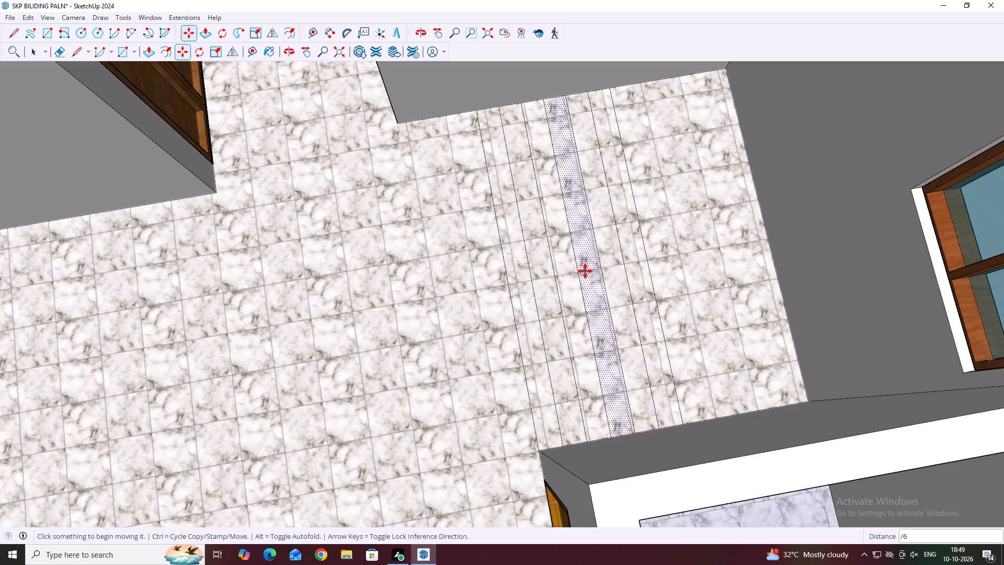
key("Escape")
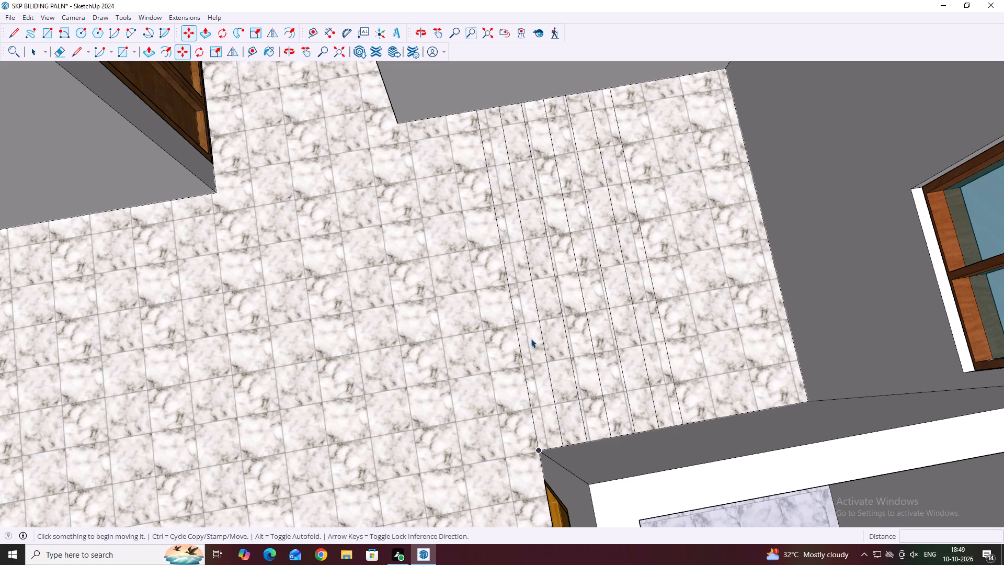
key("space")
Delete the four intermediate floor lines, keeping the narrow strip beside the 3' line and the line at the wall corner.
middle_click_drag(609, 249, 607, 368)
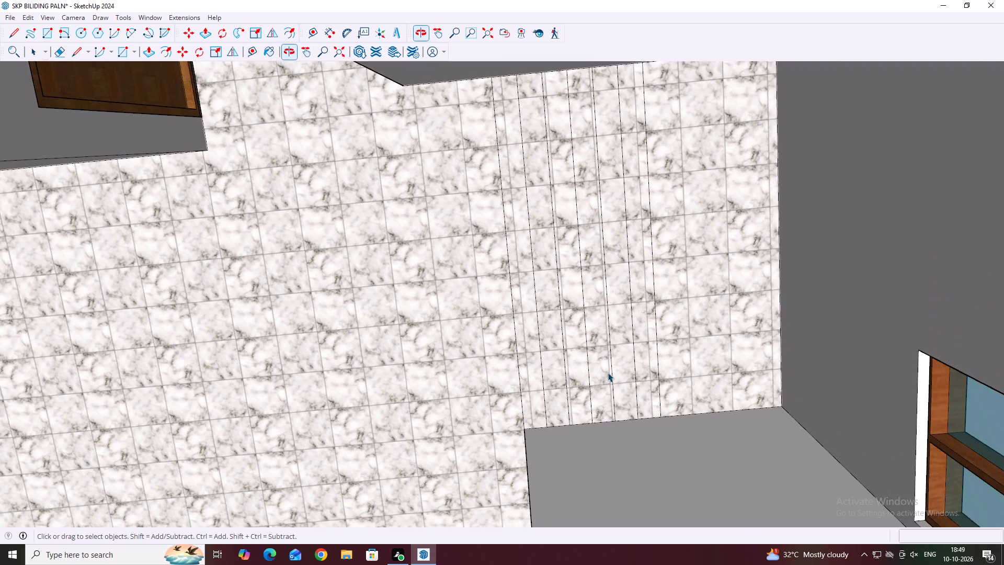
scroll(512, 272, "up", 2)
left_click(518, 273)
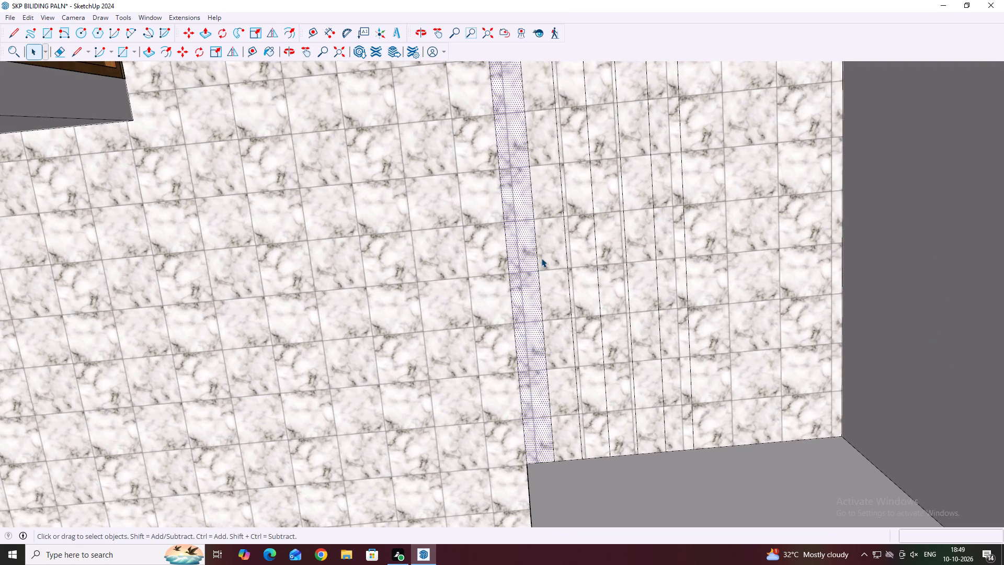
scroll(550, 258, "down", 4)
middle_click_drag(603, 296, 608, 239)
middle_click_drag(626, 294, 634, 268)
left_click(639, 296)
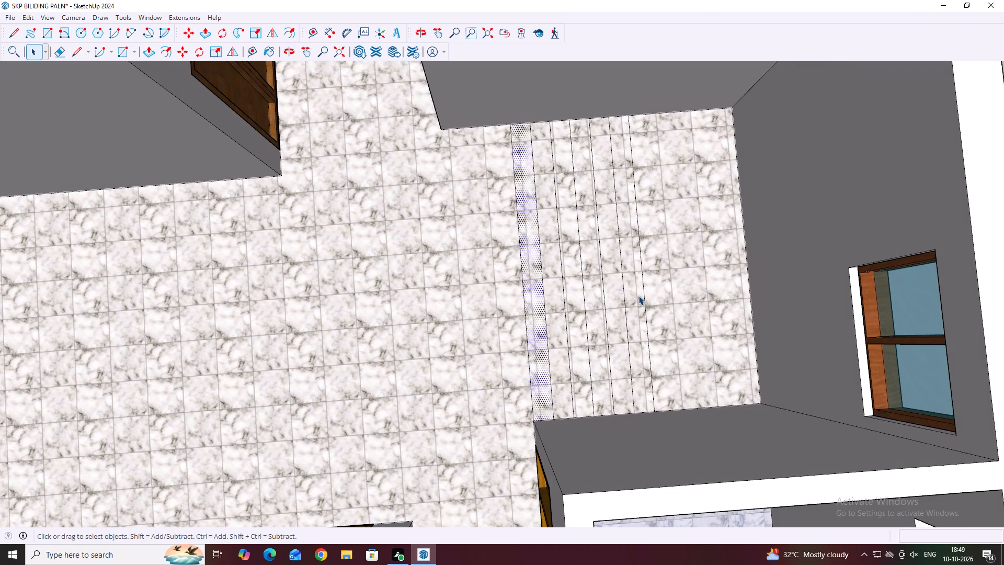
scroll(636, 358, "up", 2)
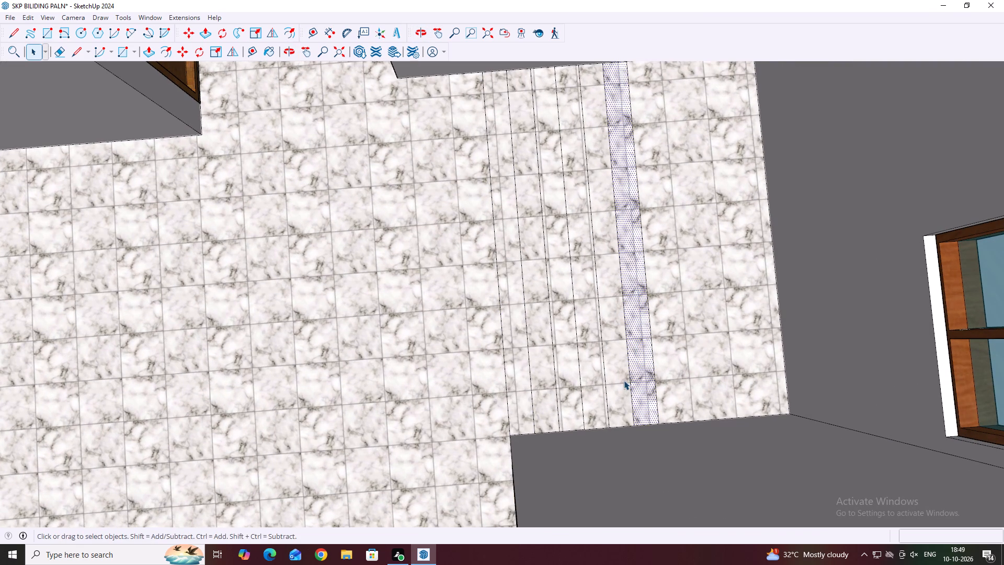
key("Escape")
left_click_drag(607, 340, 498, 395)
key("Escape")
key("Escape")
key("space")
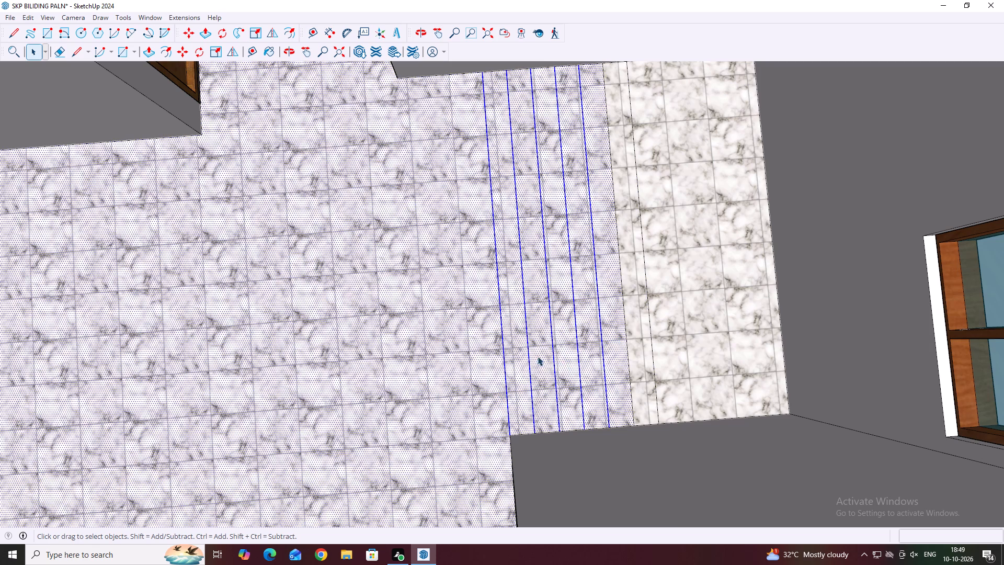
left_click(529, 356)
key("Delete")
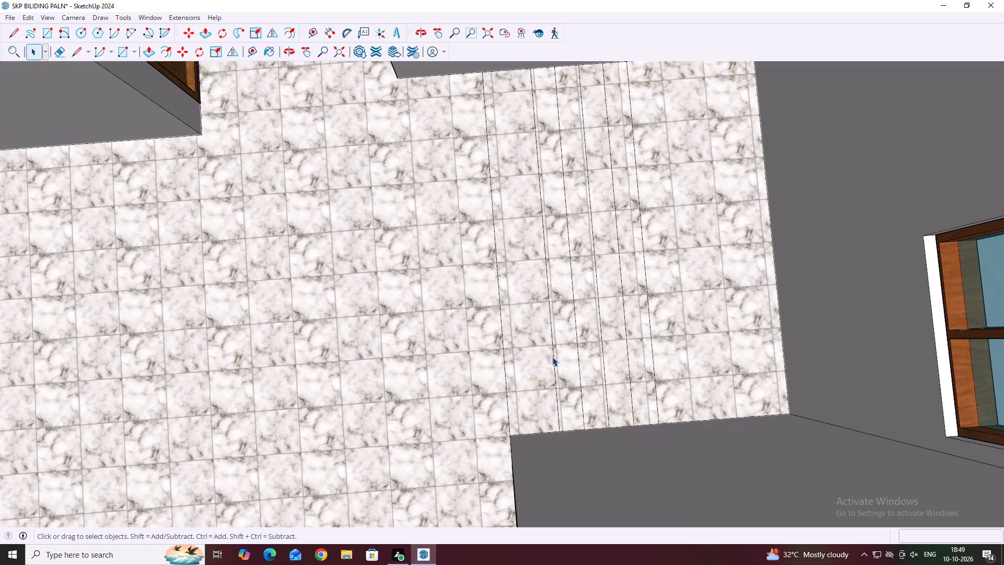
left_click(552, 357)
key("Delete")
left_click(602, 355)
key("Delete")
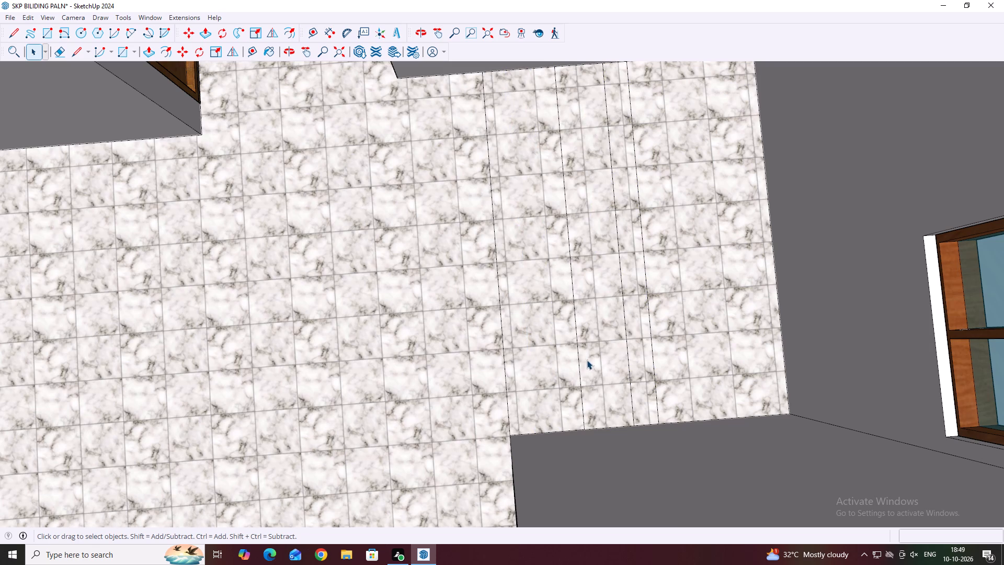
left_click(578, 356)
key("Delete")
Make a component from the remaining narrow floor strip together with its bounding edges.
left_click(645, 354)
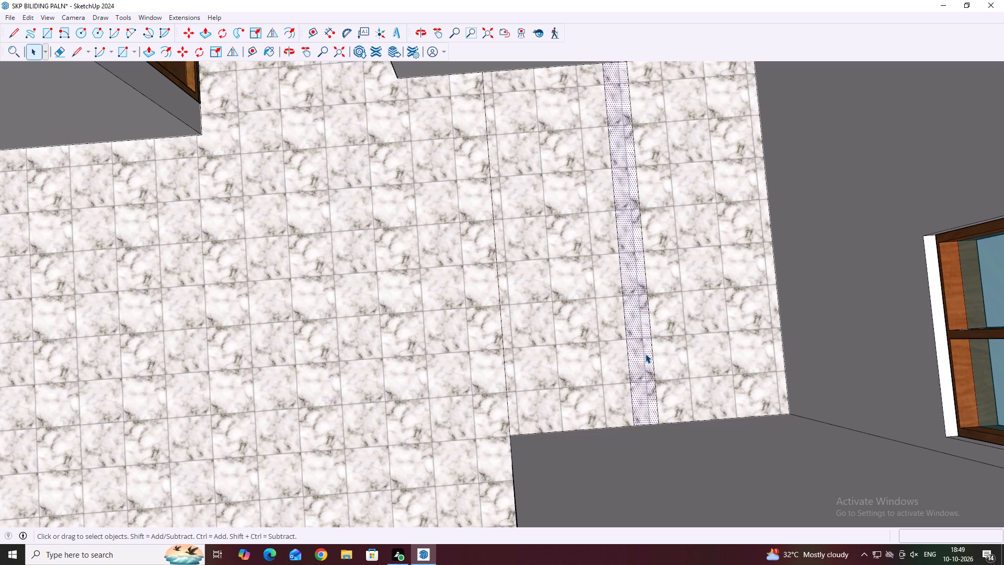
double_click(645, 354)
left_click(643, 351)
left_click(641, 343)
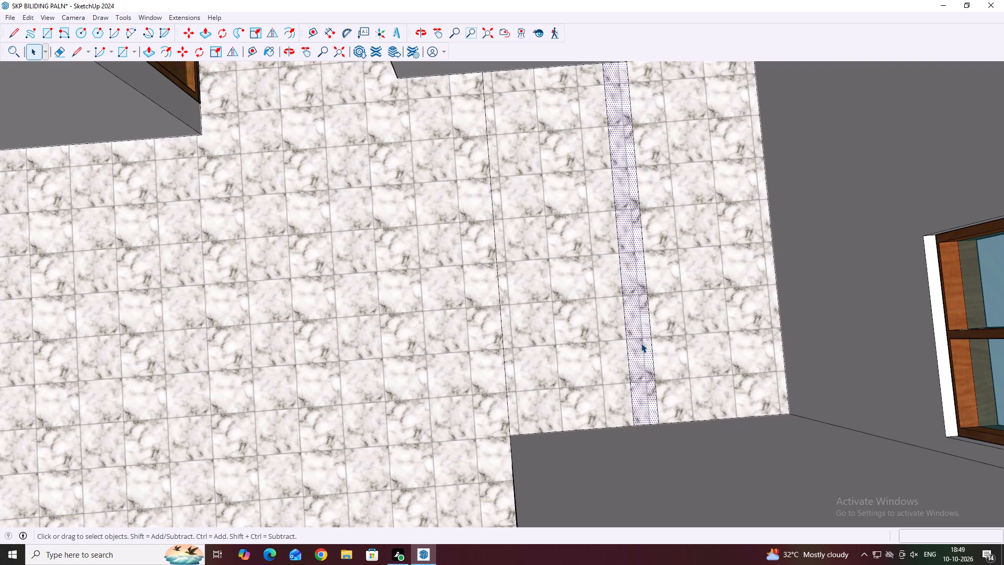
left_click(641, 343)
right_click(641, 343)
left_click(675, 430)
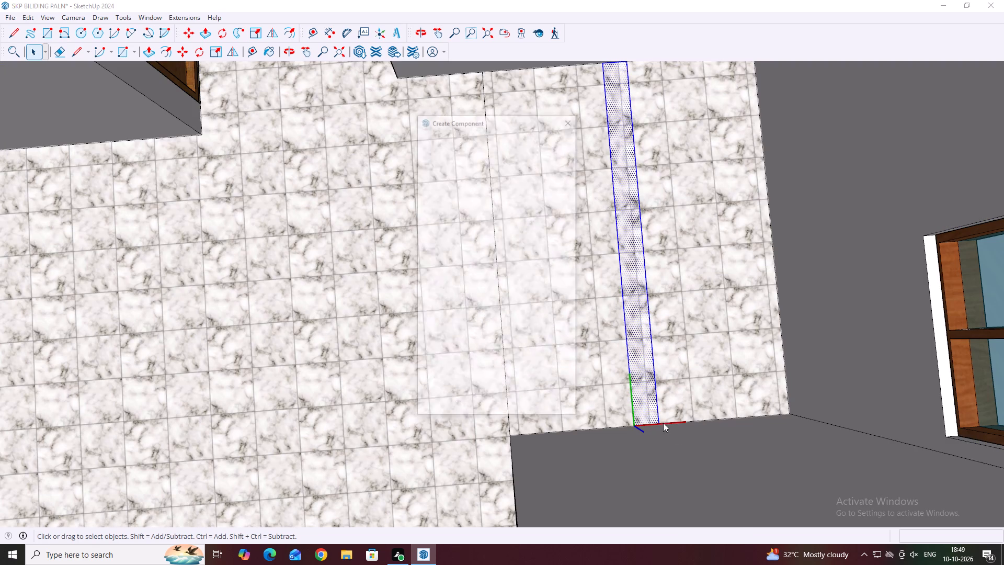
left_click(509, 402)
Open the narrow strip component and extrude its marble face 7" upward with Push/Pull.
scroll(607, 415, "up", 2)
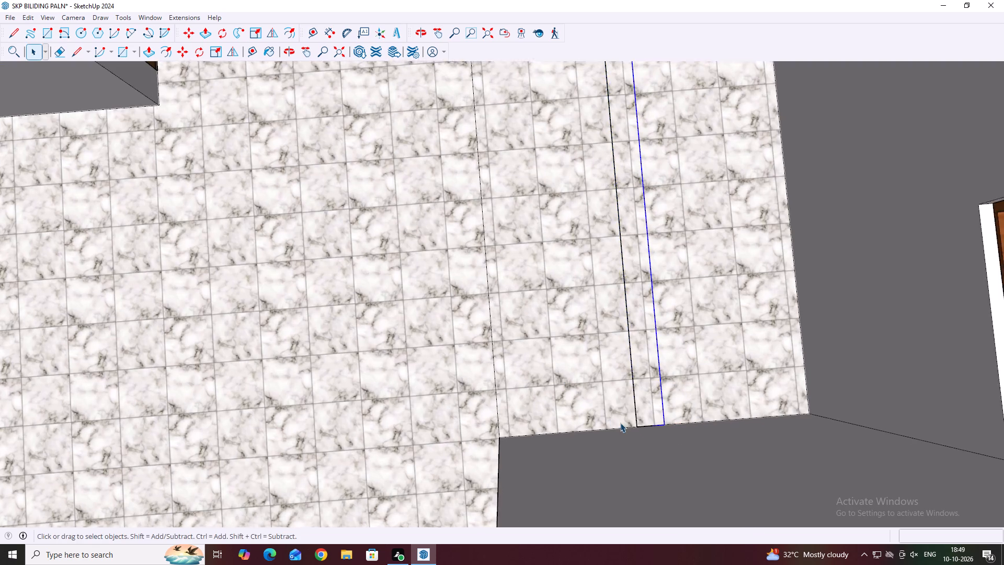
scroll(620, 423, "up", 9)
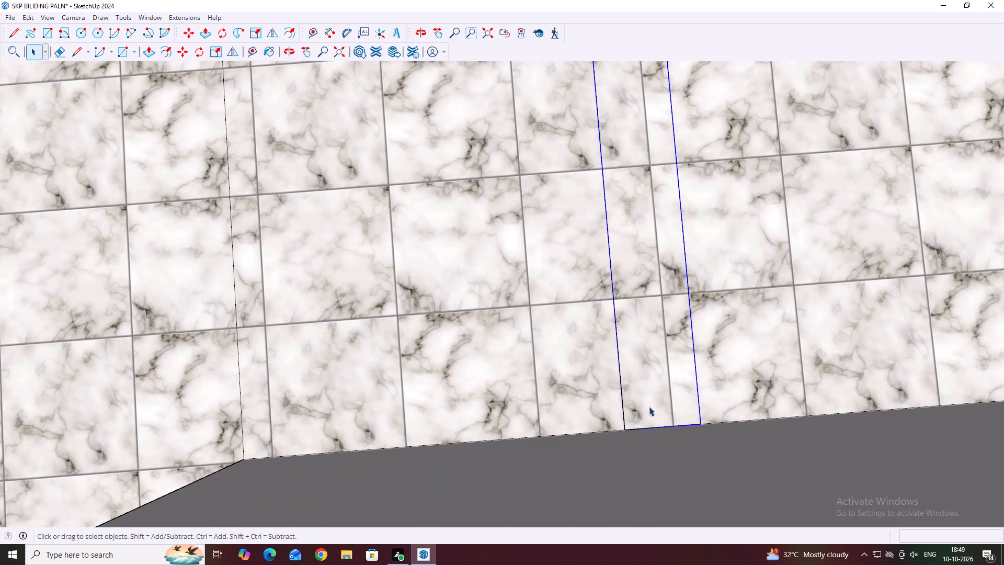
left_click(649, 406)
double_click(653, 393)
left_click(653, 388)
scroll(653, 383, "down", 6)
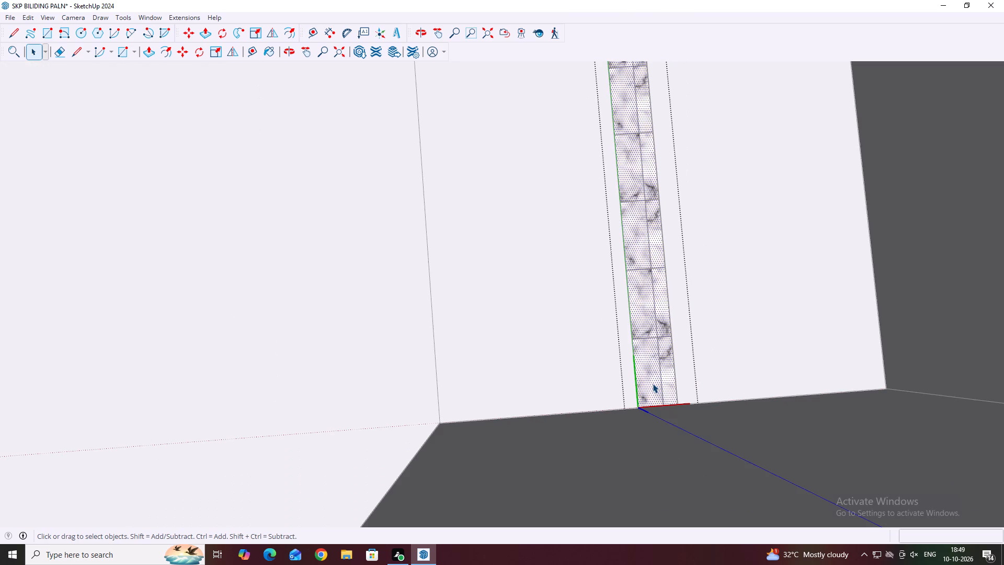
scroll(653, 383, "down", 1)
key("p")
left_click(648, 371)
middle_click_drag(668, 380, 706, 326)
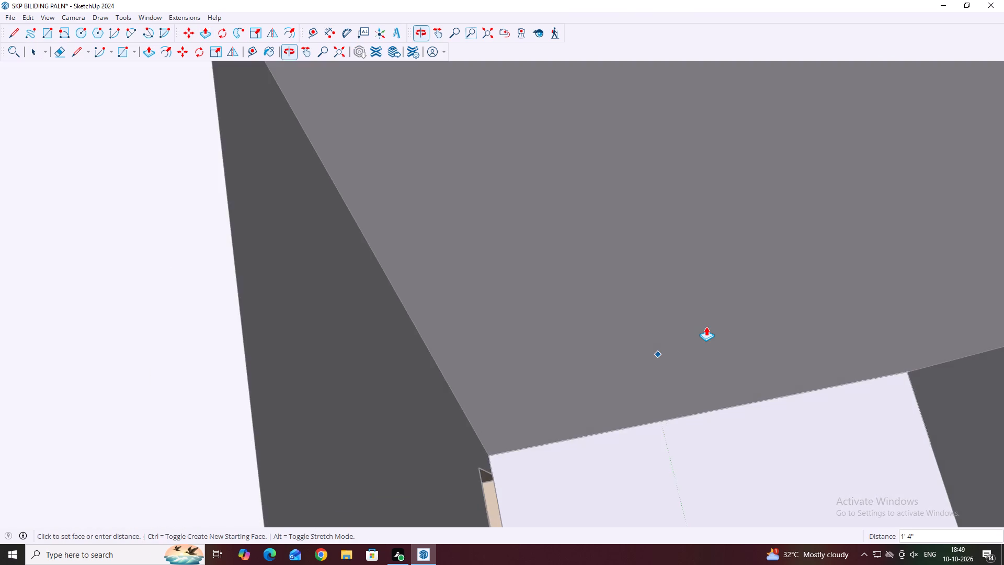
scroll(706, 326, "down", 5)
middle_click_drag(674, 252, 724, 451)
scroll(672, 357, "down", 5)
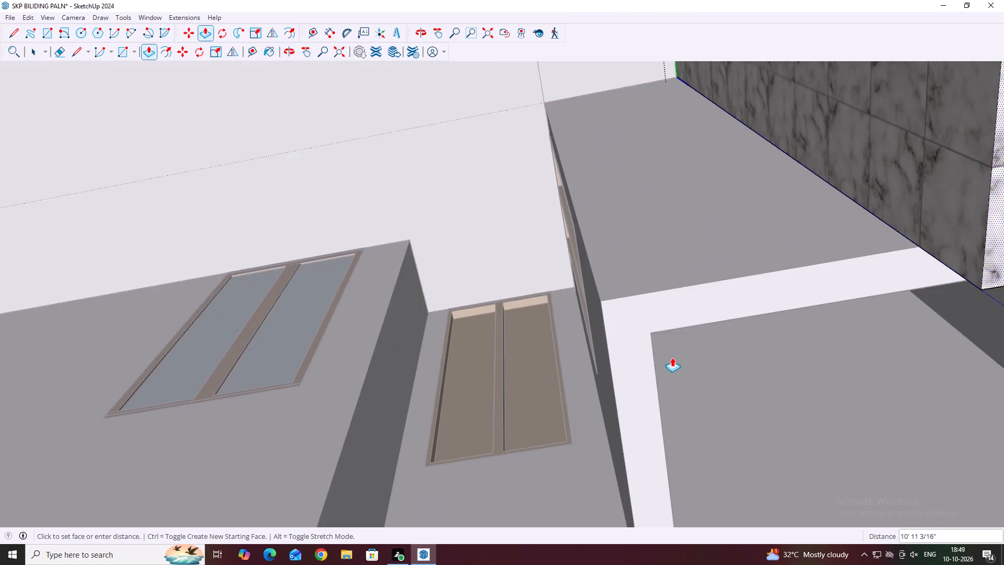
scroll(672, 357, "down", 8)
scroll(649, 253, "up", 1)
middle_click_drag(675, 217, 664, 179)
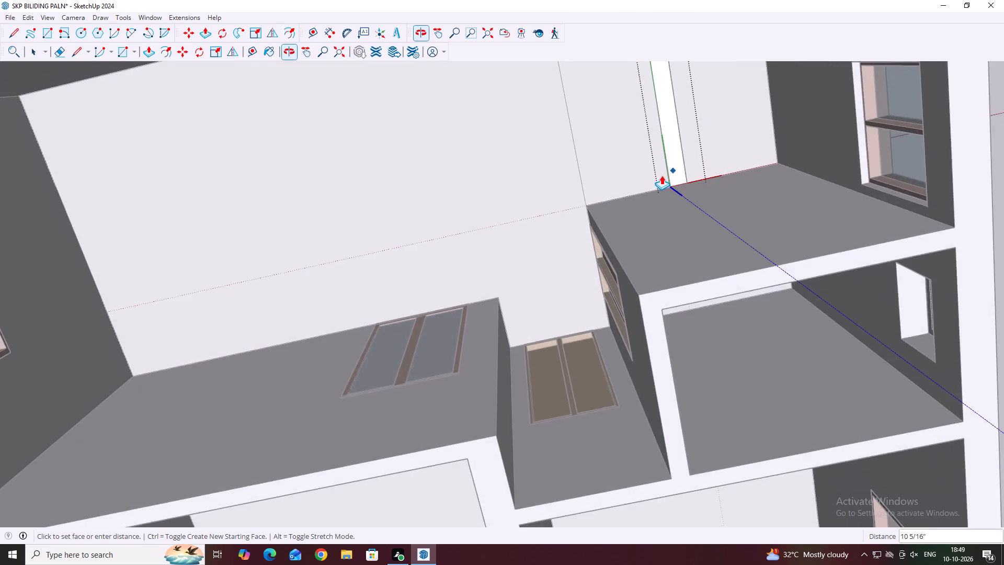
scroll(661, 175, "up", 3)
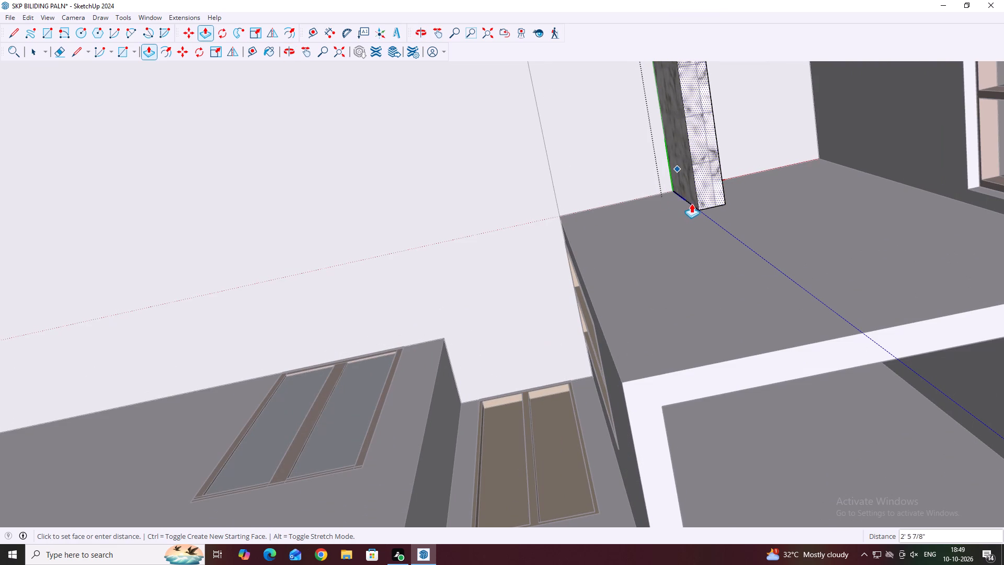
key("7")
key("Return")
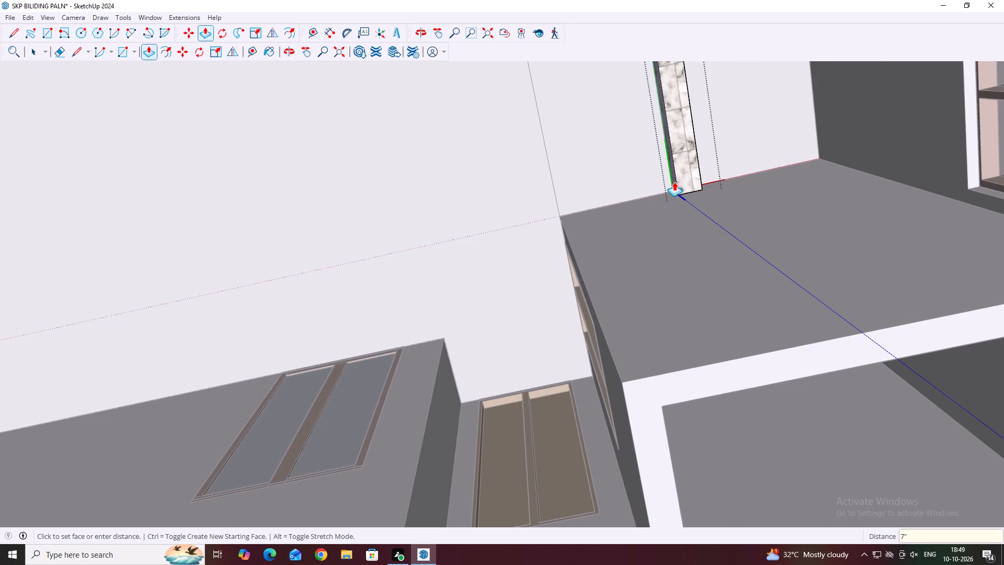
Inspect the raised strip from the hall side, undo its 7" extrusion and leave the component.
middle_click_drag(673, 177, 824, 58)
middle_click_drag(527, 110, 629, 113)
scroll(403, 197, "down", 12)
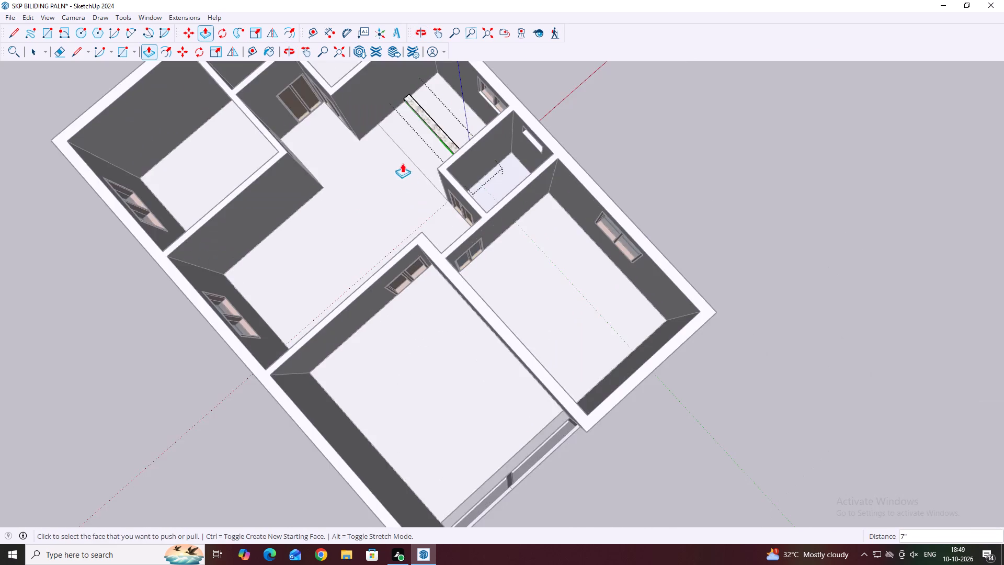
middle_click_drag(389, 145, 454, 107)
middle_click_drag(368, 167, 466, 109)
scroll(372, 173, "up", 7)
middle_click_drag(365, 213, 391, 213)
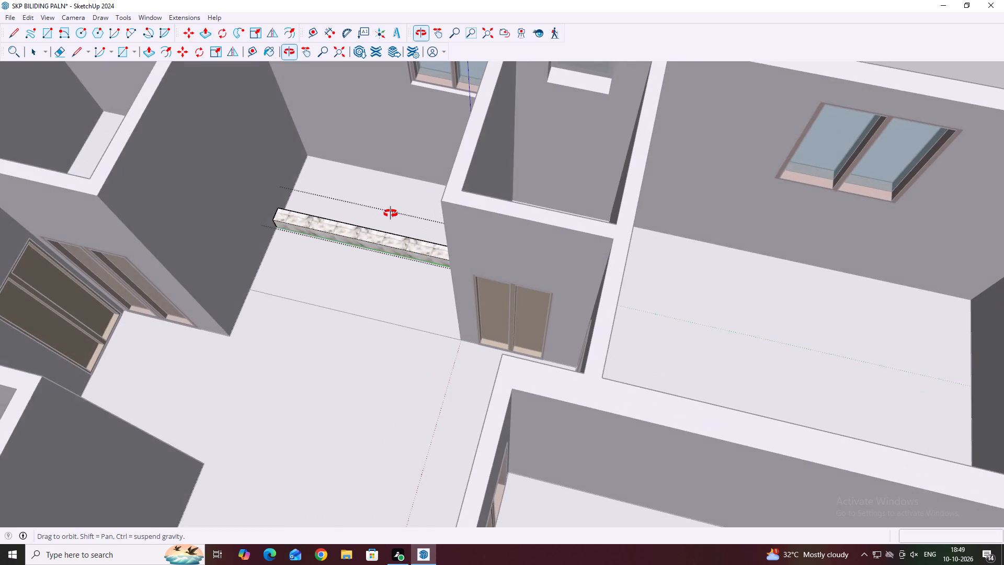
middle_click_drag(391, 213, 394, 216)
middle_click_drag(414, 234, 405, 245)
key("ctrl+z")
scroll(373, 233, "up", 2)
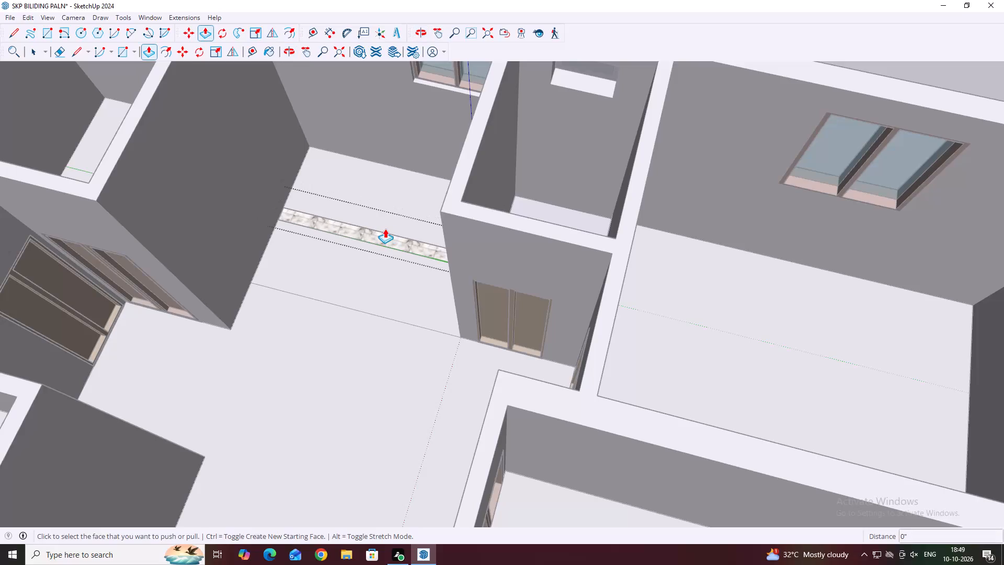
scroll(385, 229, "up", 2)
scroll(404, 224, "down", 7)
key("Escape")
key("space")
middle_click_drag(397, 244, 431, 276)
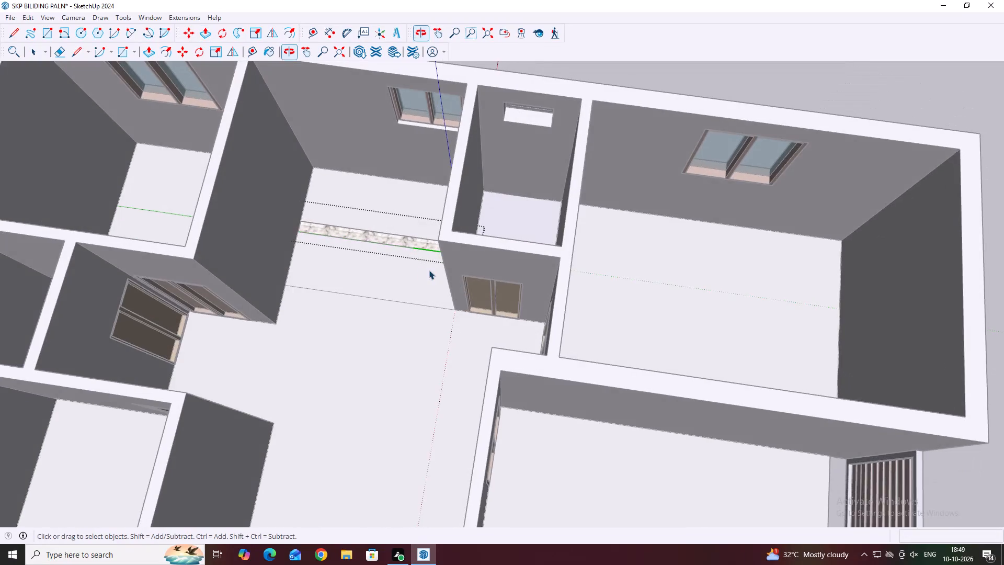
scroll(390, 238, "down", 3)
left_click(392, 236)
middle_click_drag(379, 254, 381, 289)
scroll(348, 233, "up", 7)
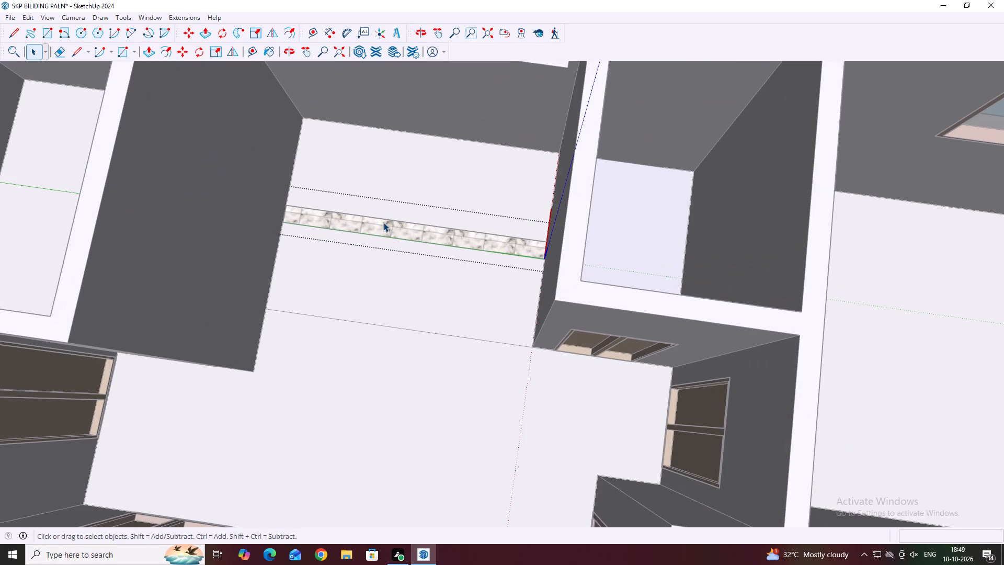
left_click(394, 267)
Draw a line about 6 13/16" long across the narrow strip, joining the midpoints of its two long edges.
left_click(425, 241)
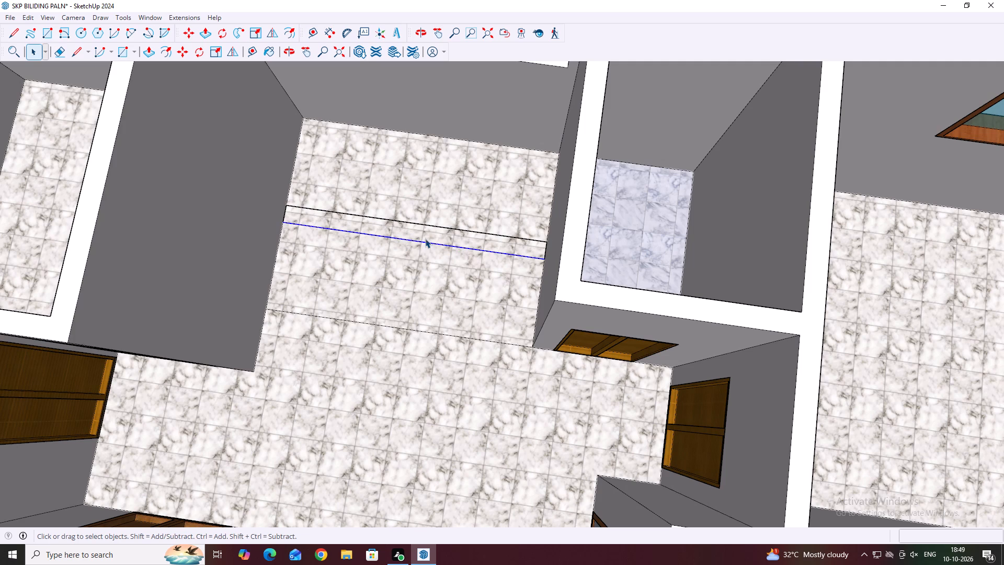
left_click(426, 236)
key("l")
scroll(413, 243, "up", 3)
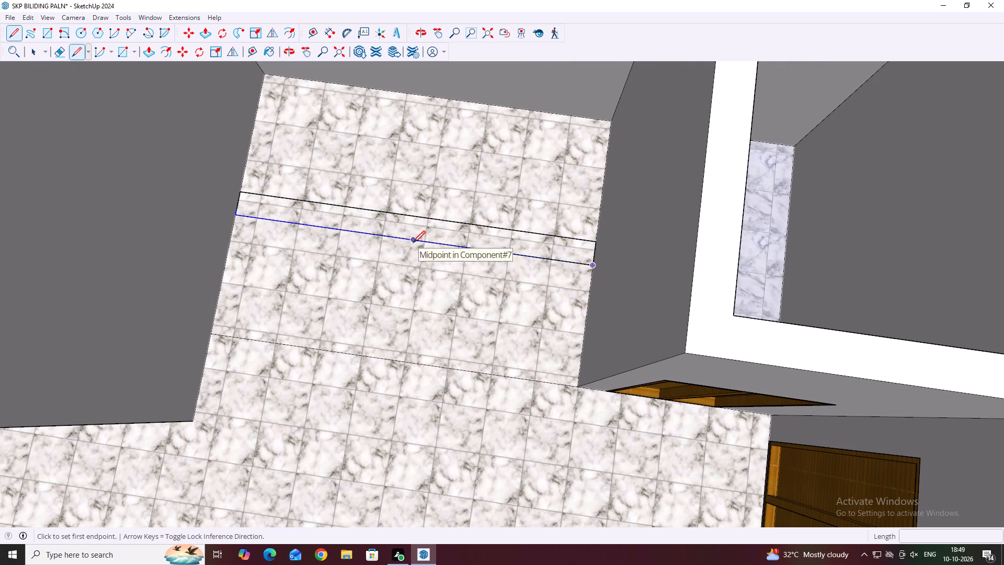
left_click(414, 239)
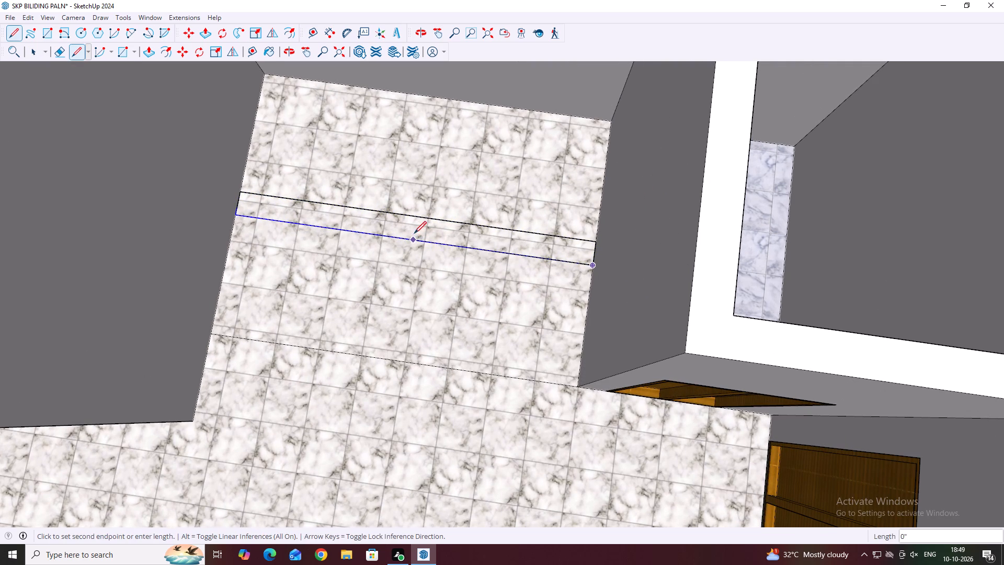
left_click(418, 216)
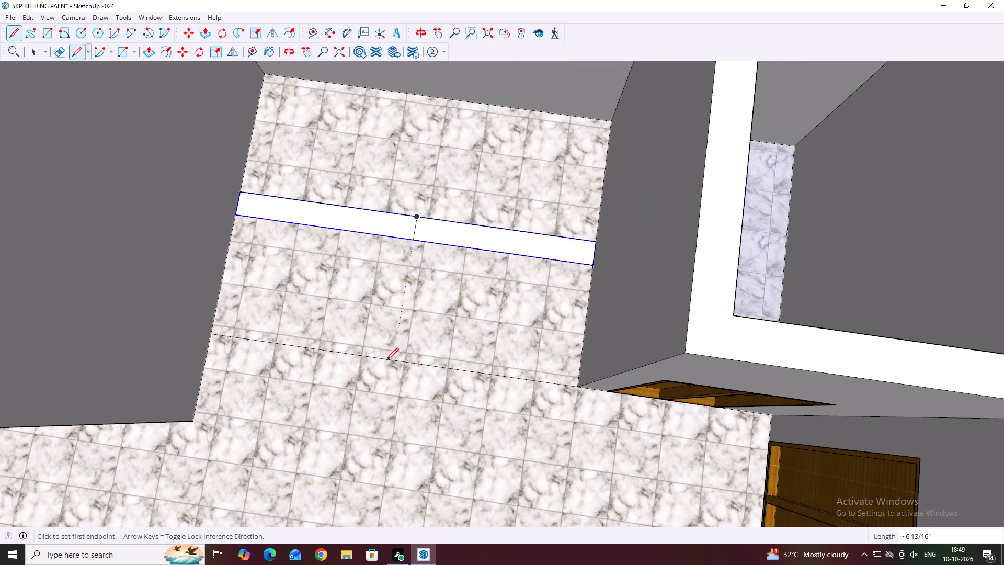
key("Escape")
key("space")
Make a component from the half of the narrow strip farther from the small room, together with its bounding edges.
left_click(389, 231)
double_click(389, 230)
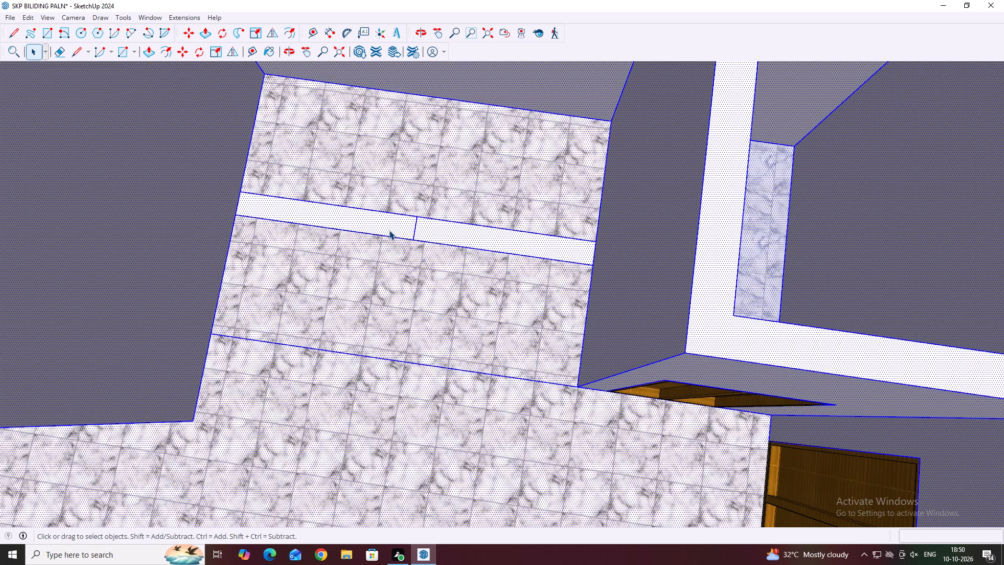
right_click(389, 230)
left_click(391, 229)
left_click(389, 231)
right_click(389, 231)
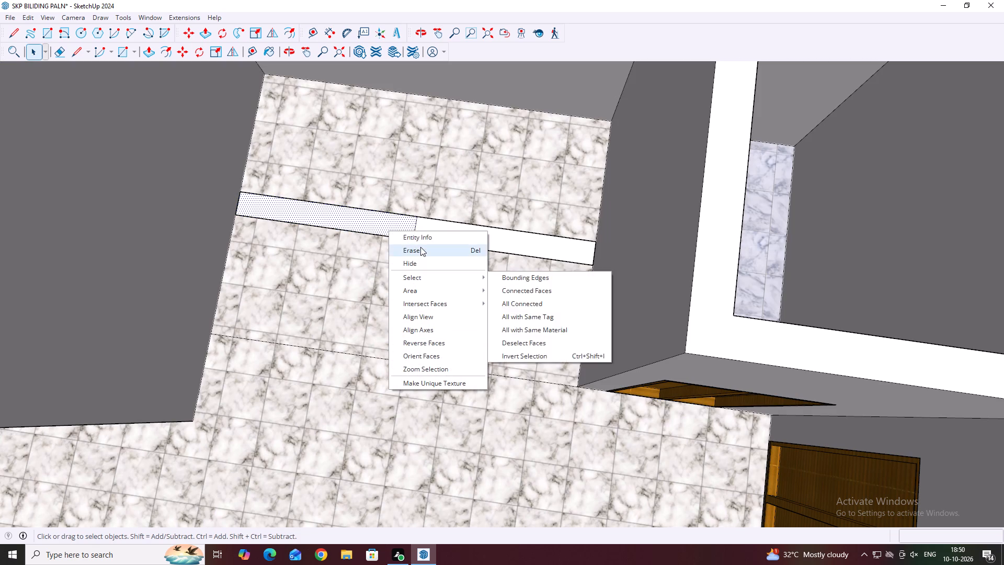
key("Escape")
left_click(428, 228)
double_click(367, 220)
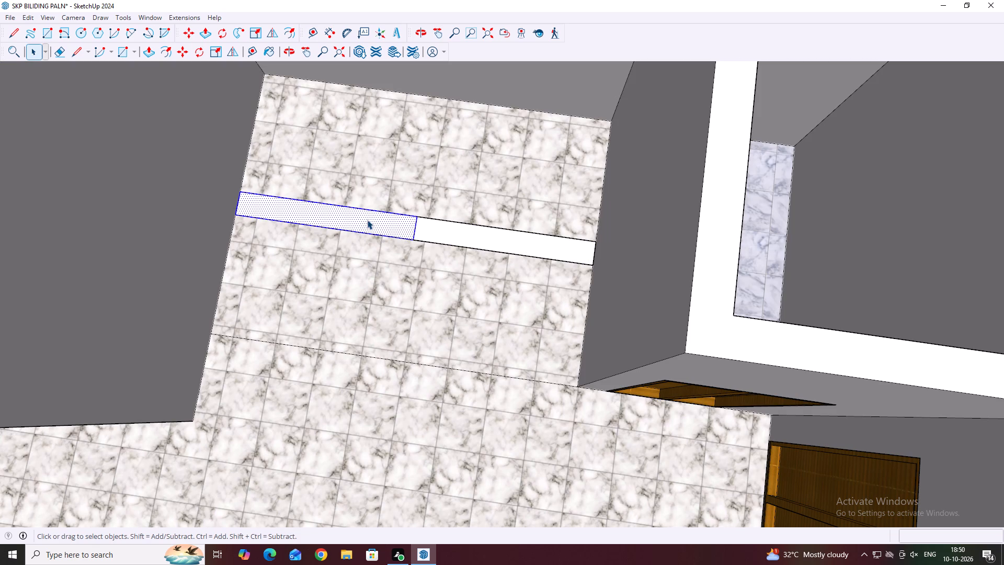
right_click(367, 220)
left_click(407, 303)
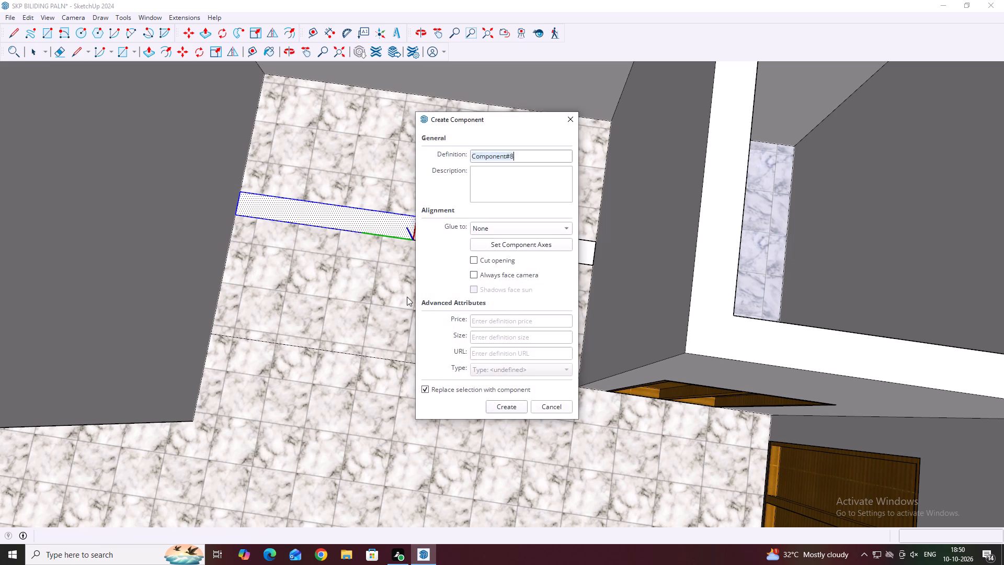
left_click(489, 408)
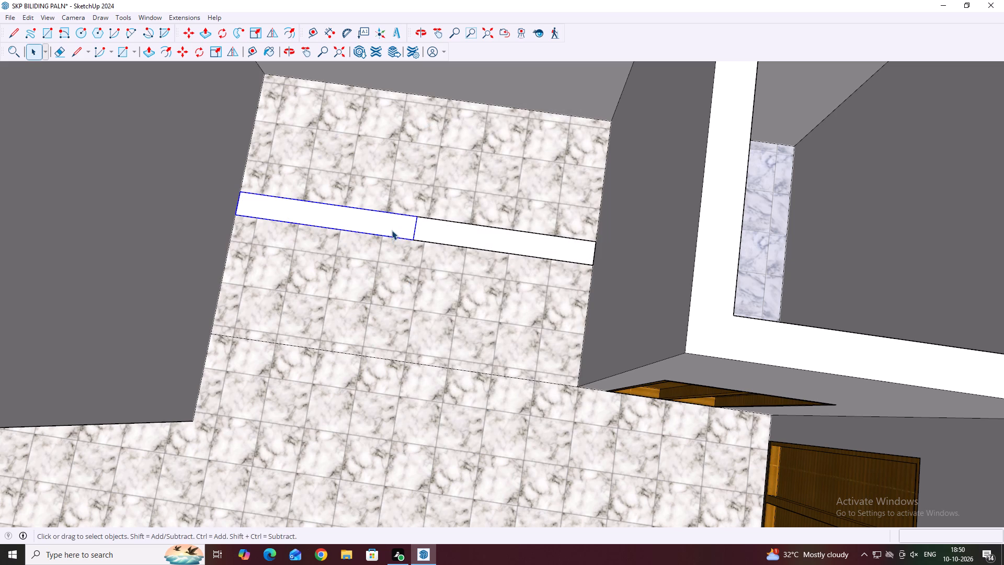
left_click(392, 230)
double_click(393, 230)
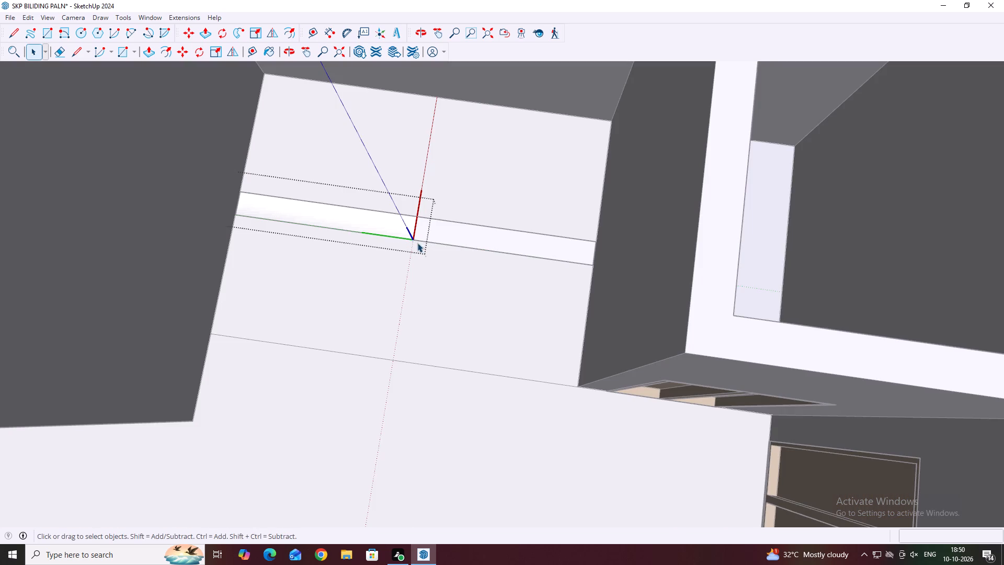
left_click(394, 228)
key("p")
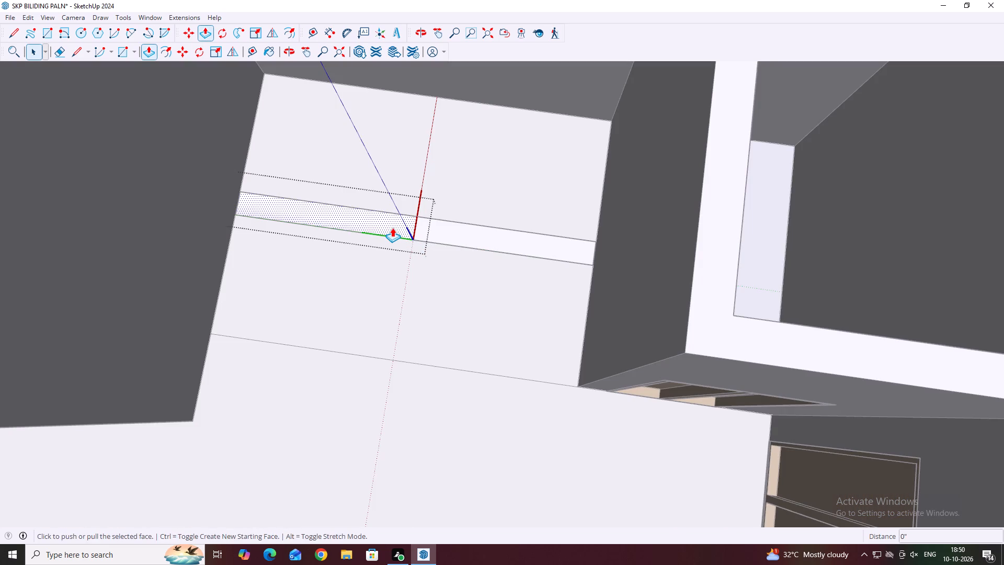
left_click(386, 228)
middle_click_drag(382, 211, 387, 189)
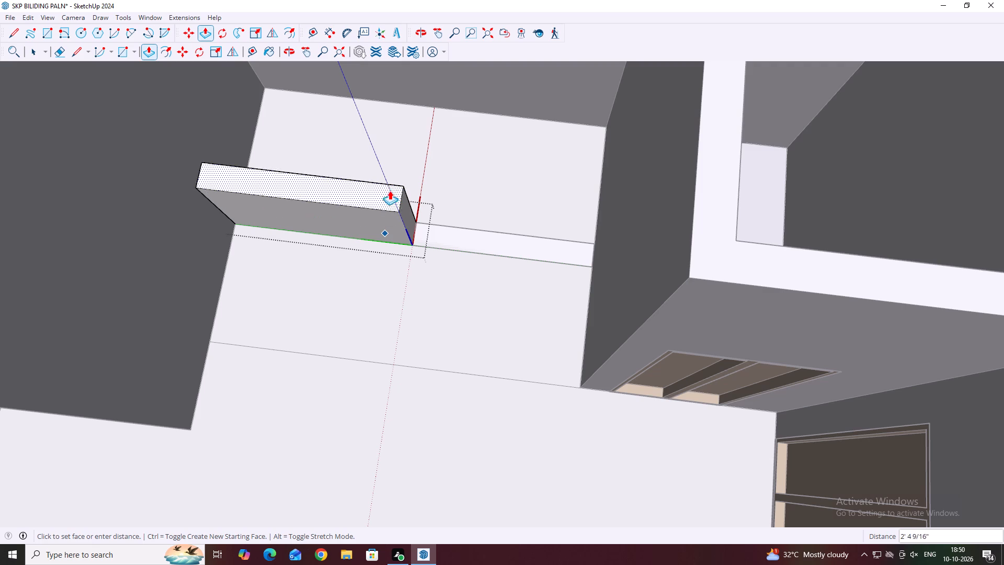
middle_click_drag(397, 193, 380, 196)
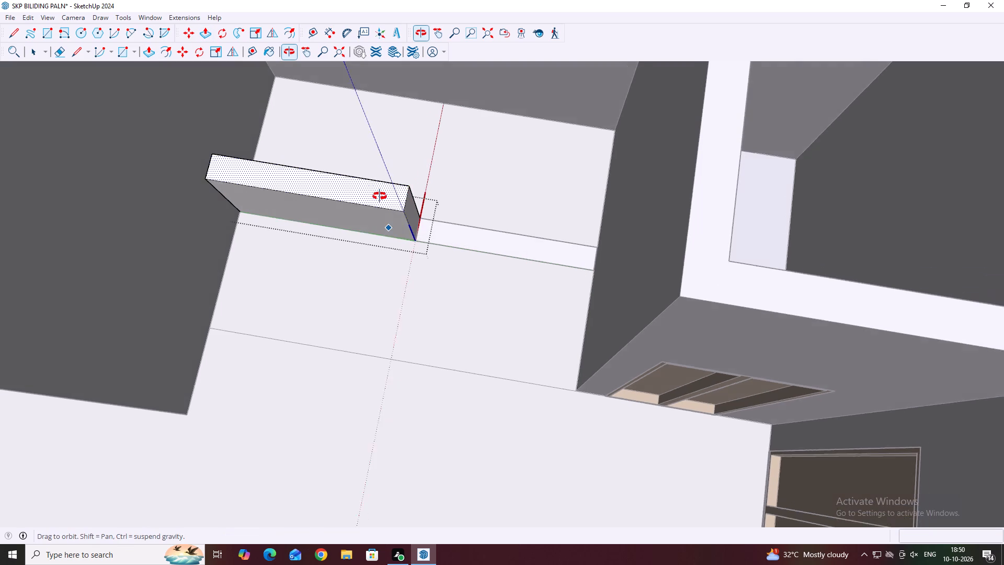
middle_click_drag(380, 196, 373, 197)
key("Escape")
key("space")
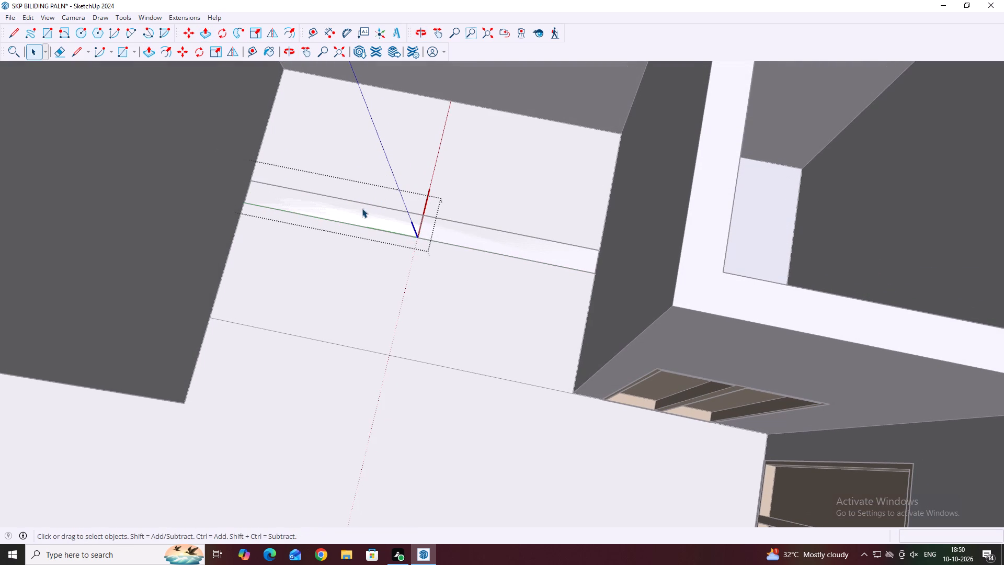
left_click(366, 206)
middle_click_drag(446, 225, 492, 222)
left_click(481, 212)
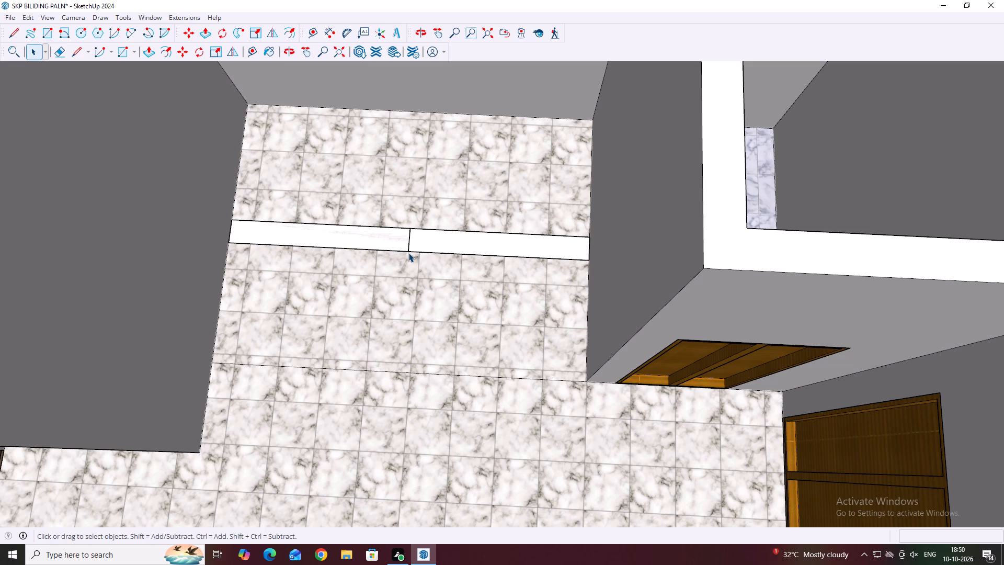
Mark 3' along the strip's hall-side edge from the wall opposite the small room and draw a line across the strip there.
key("l")
scroll(248, 247, "up", 2)
left_click(224, 243)
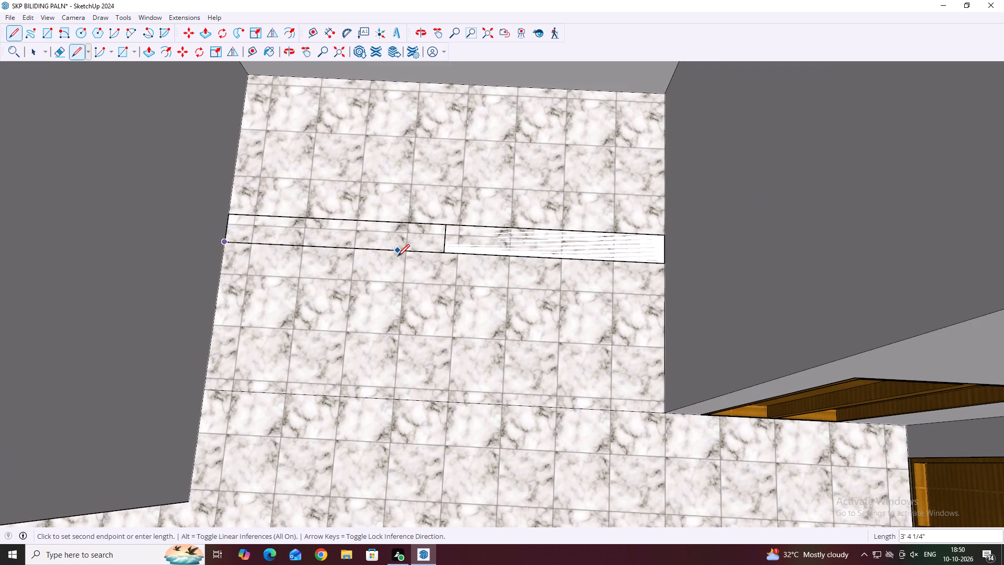
left_click(379, 252)
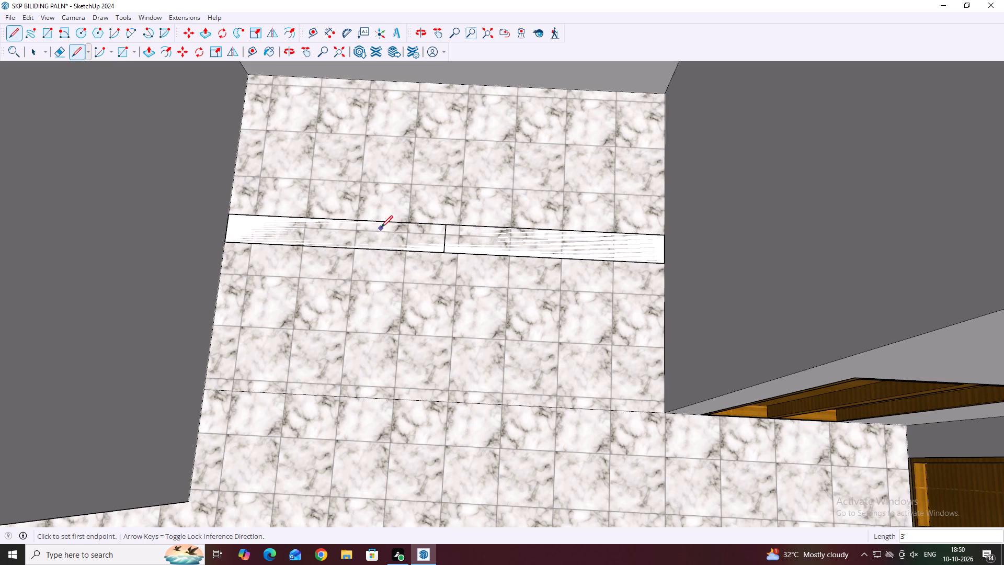
left_click(382, 220)
left_click(380, 252)
key("space")
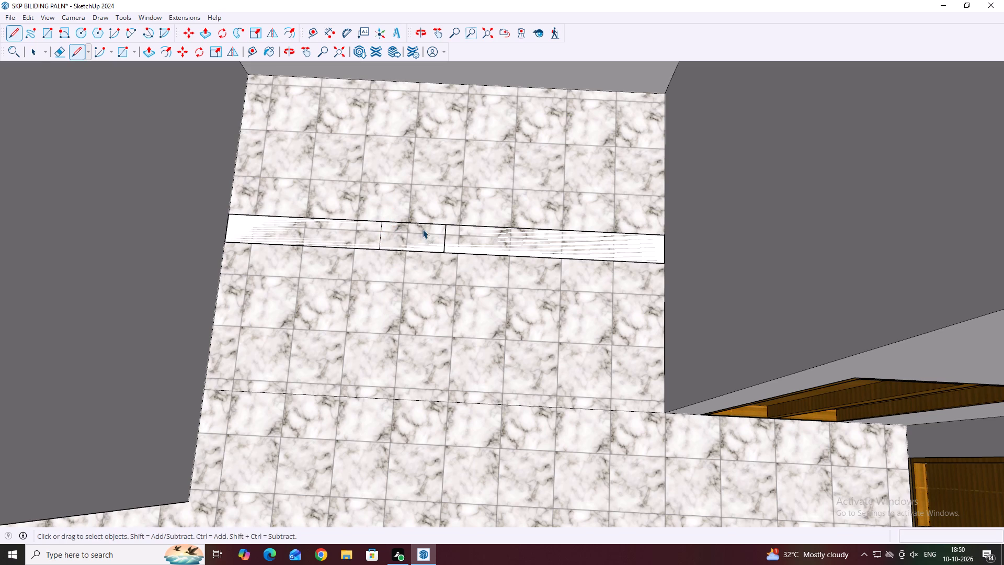
Erase both long edges of the strip between the 3' mark and the midpoint line, removing that section.
scroll(411, 230, "up", 2)
key("e")
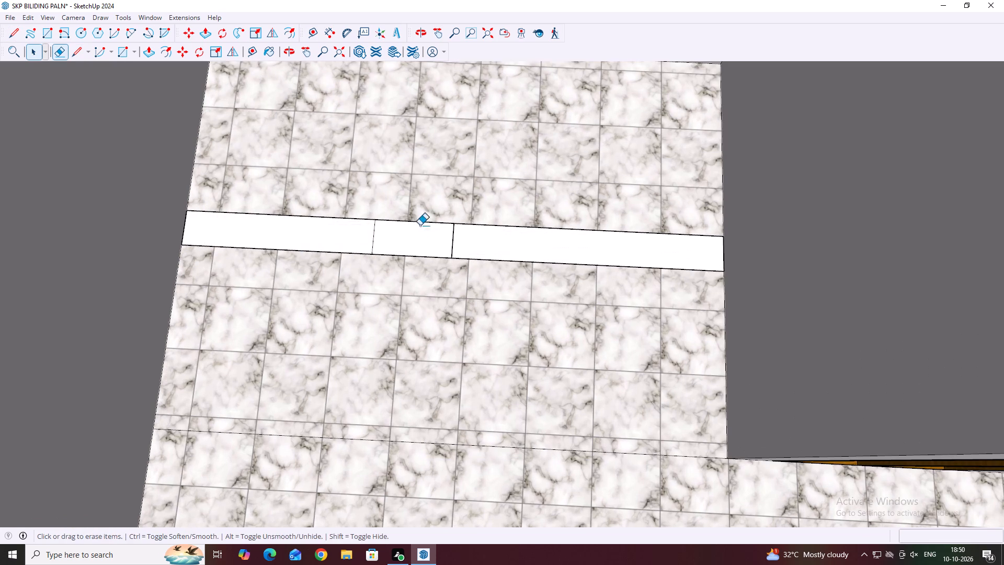
left_click(424, 222)
left_click(423, 257)
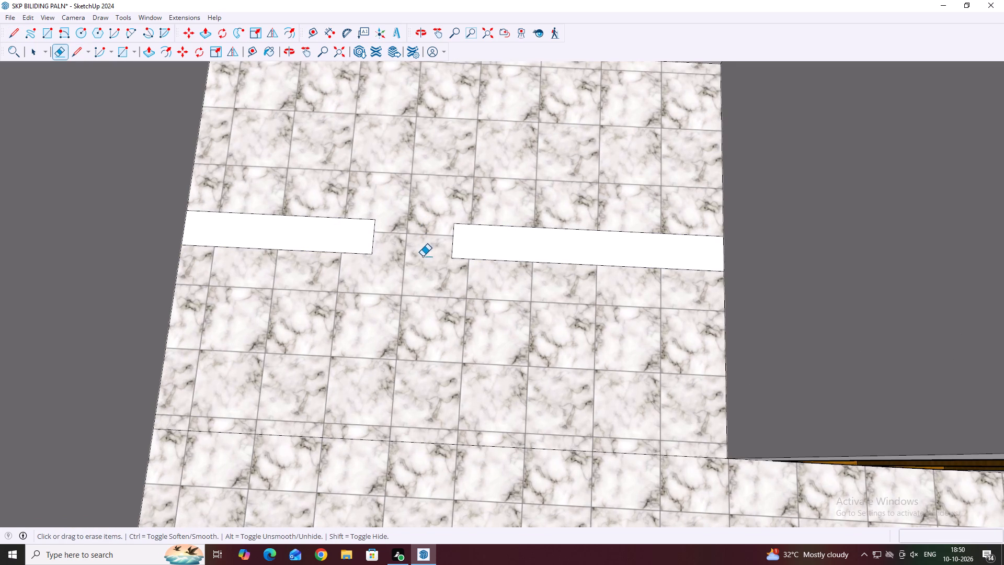
scroll(432, 251, "down", 6)
key("Escape")
key("space")
Mark 3' along the strip's hall-side edge from the small room's wall and draw a line across the strip there.
scroll(562, 252, "up", 2)
key("l")
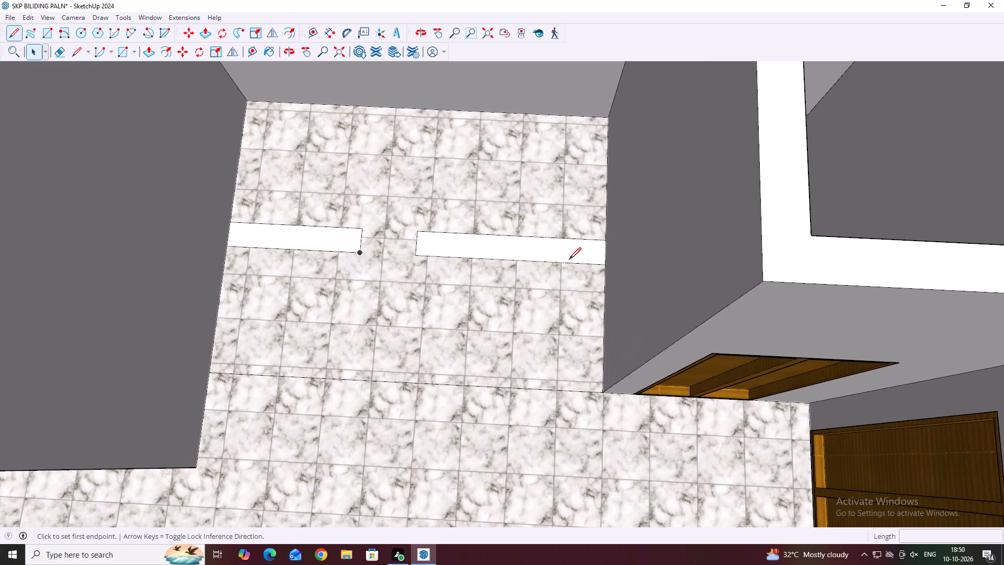
scroll(573, 263, "up", 3)
middle_click_drag(577, 265, 596, 262)
left_click(613, 261)
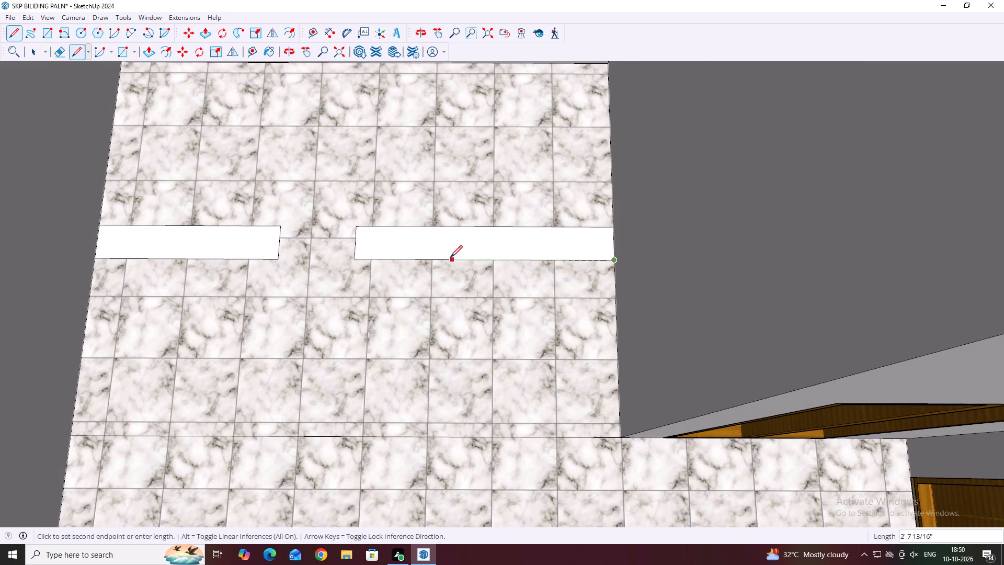
left_click(430, 257)
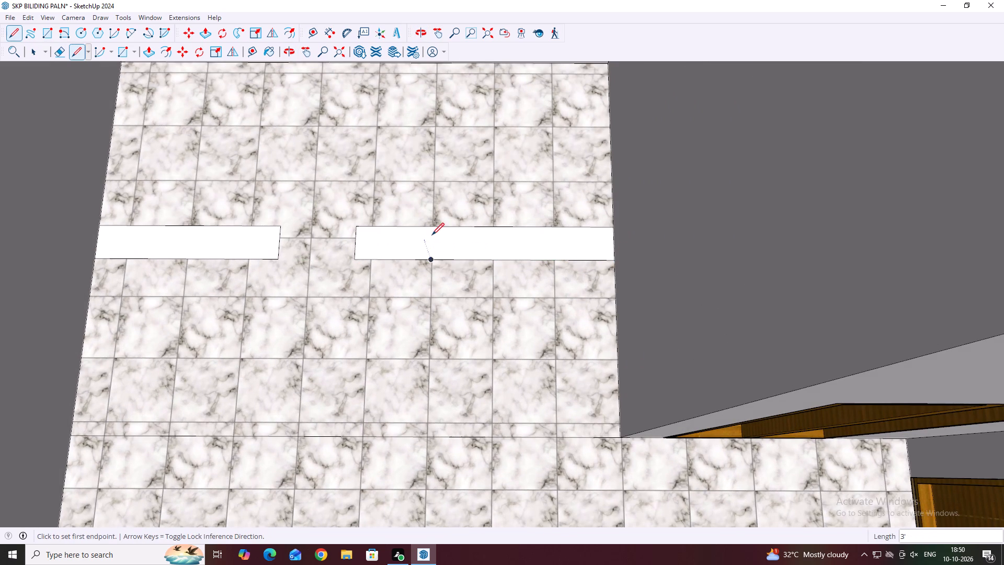
left_click(432, 225)
left_click(431, 261)
key("space")
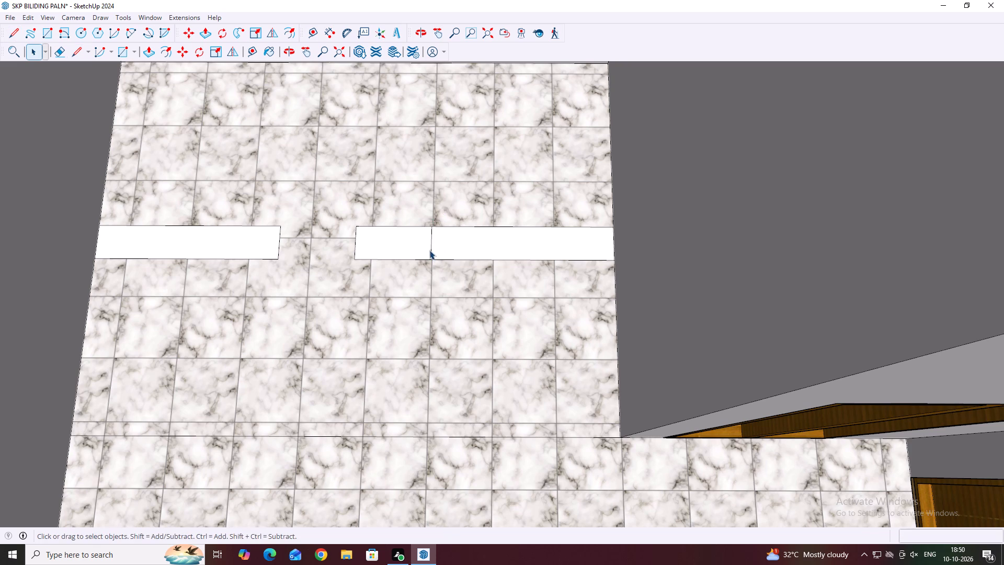
Erase the rest of the strip's middle section and the leftover midpoint line, leaving a 3' piece at each wall.
key("e")
left_click_drag(401, 217, 394, 277)
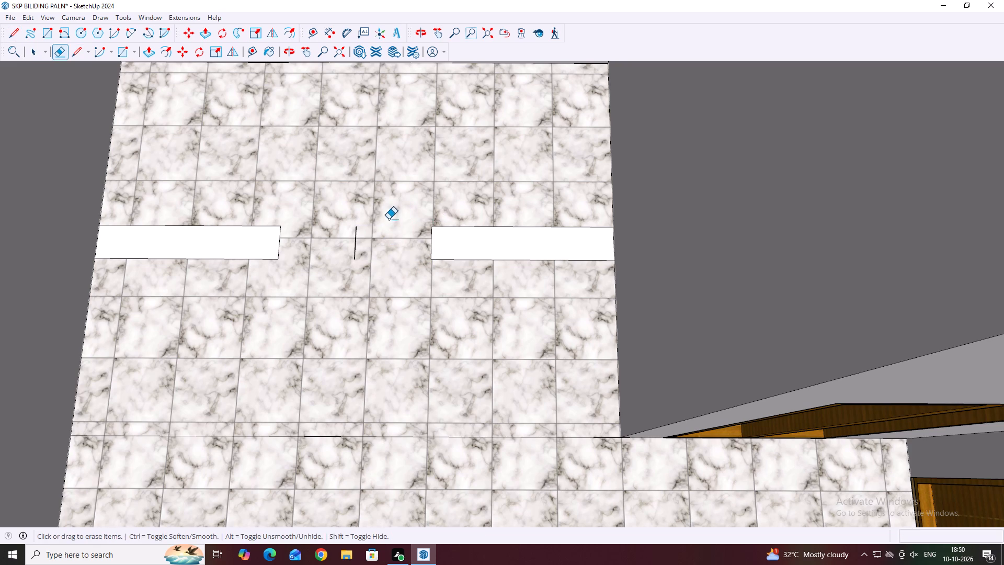
left_click_drag(389, 214, 348, 247)
key("Escape")
scroll(440, 265, "down", 7)
key("space")
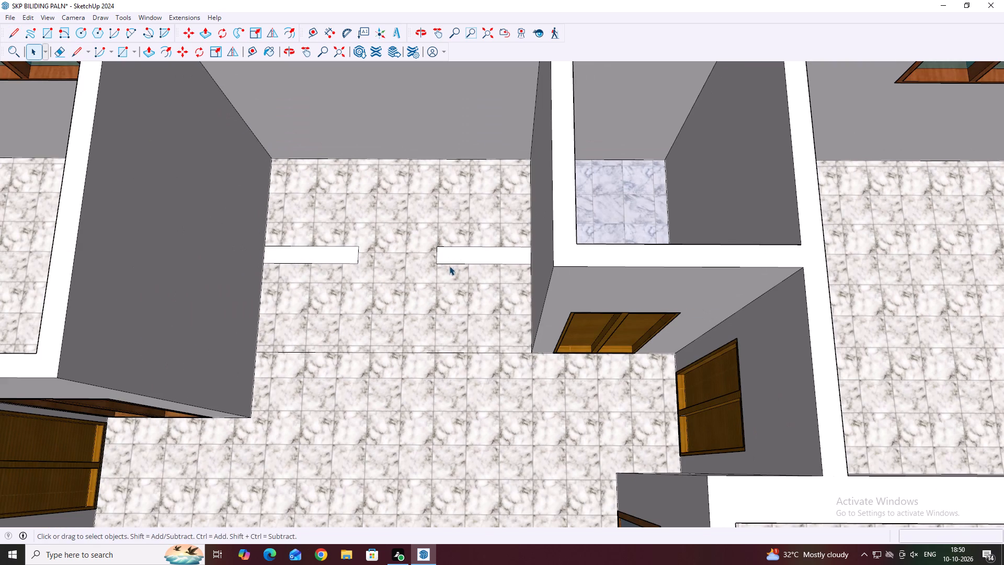
Make a component from the 3' strip beside the small room together with its bounding edges.
left_click(460, 250)
double_click(467, 257)
right_click(467, 257)
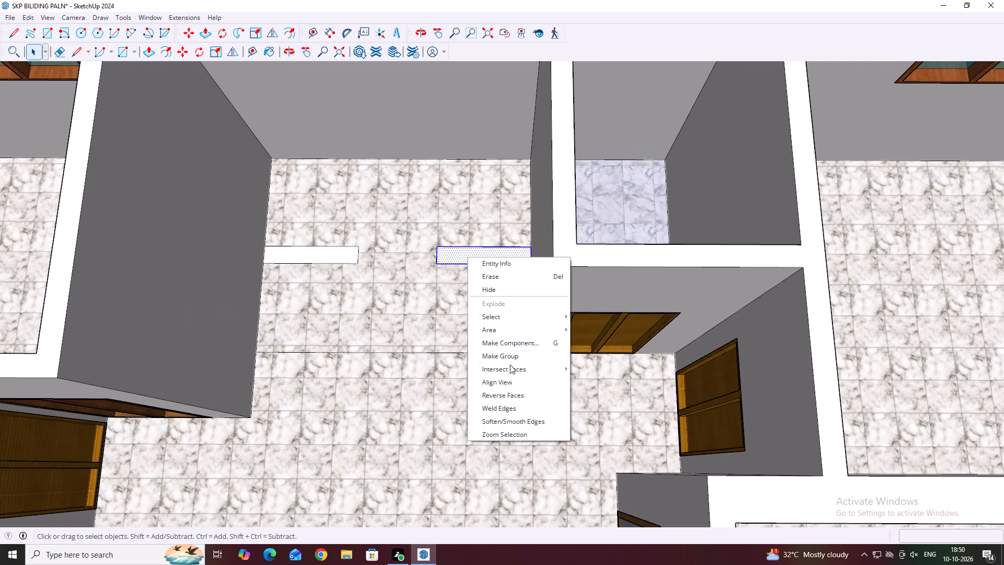
left_click(511, 345)
left_click(504, 406)
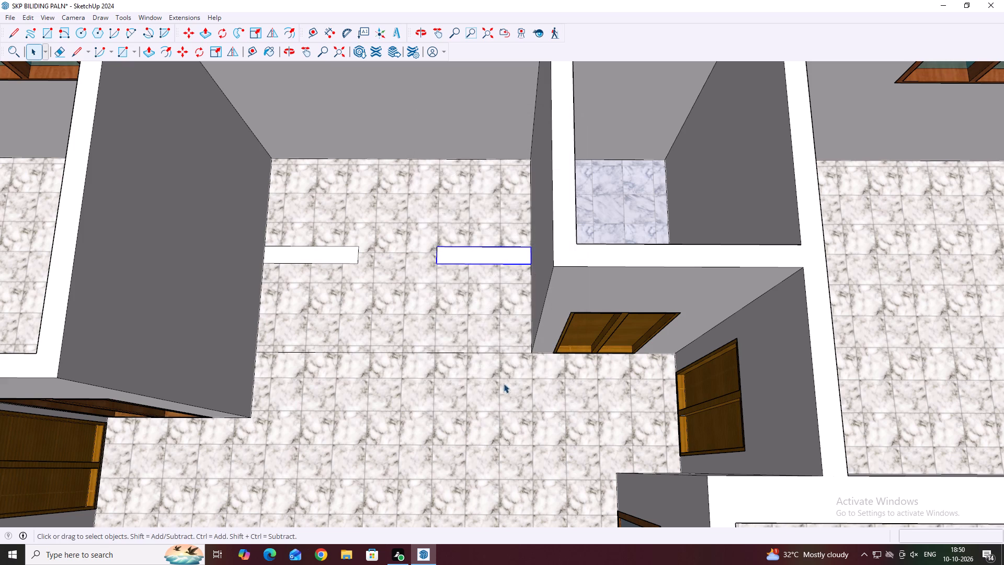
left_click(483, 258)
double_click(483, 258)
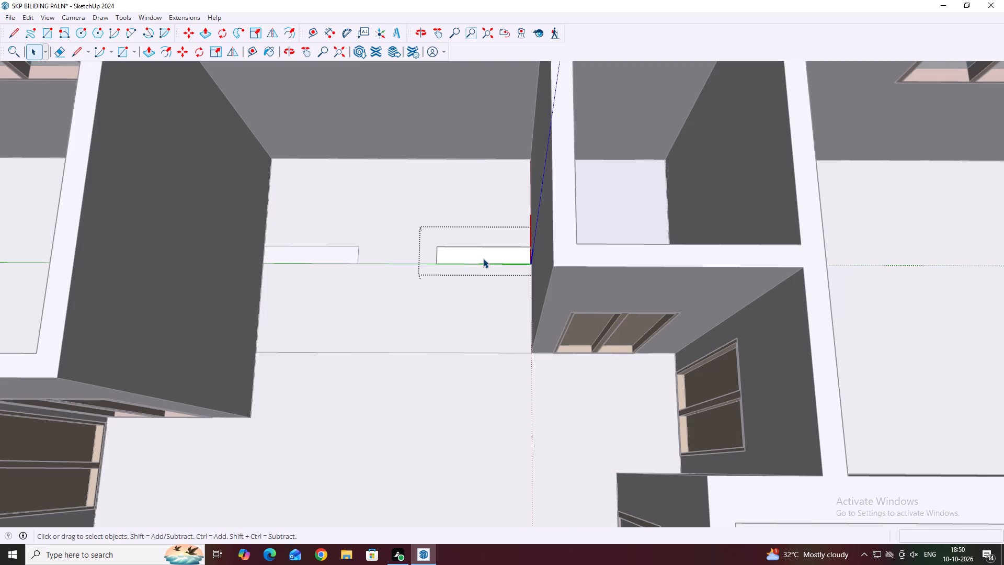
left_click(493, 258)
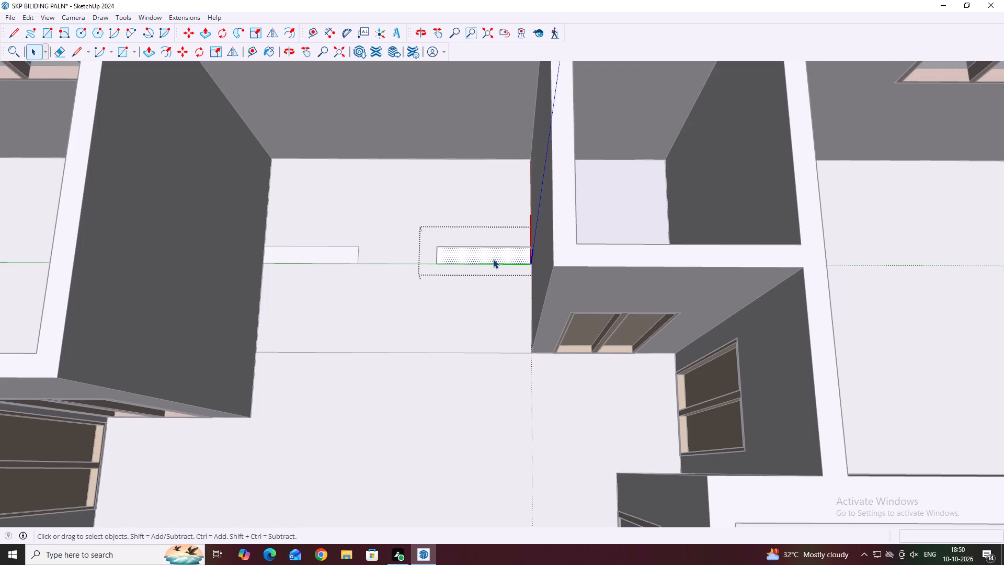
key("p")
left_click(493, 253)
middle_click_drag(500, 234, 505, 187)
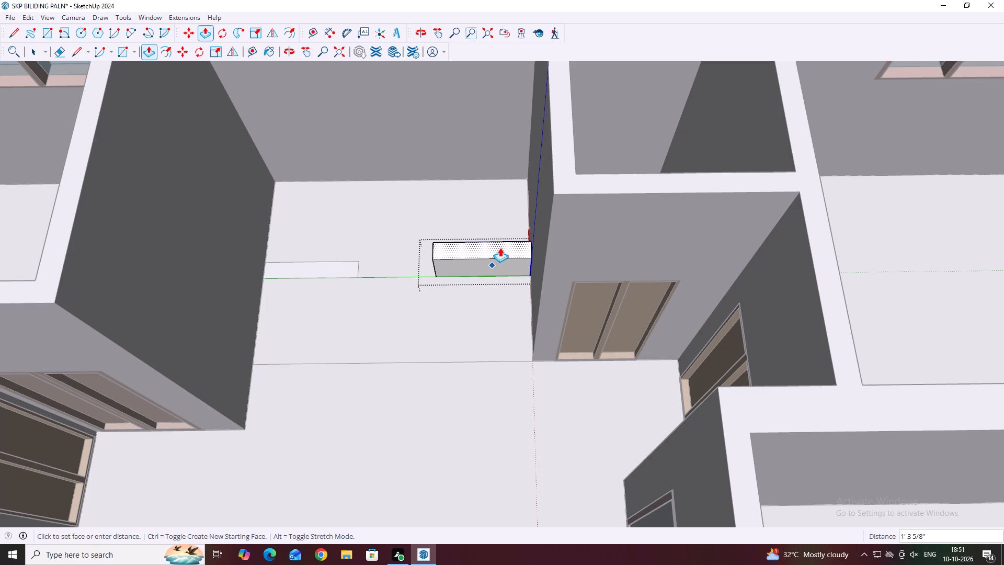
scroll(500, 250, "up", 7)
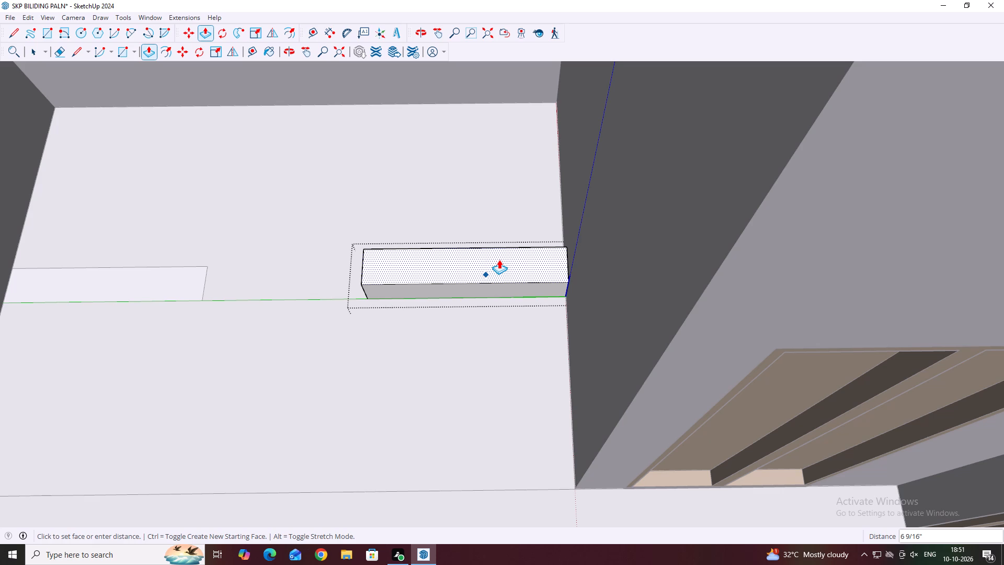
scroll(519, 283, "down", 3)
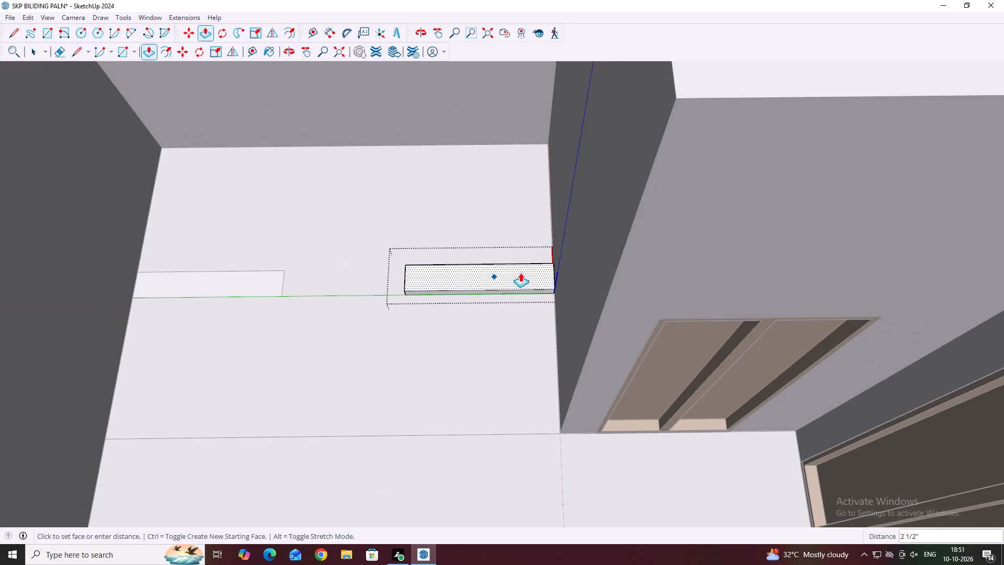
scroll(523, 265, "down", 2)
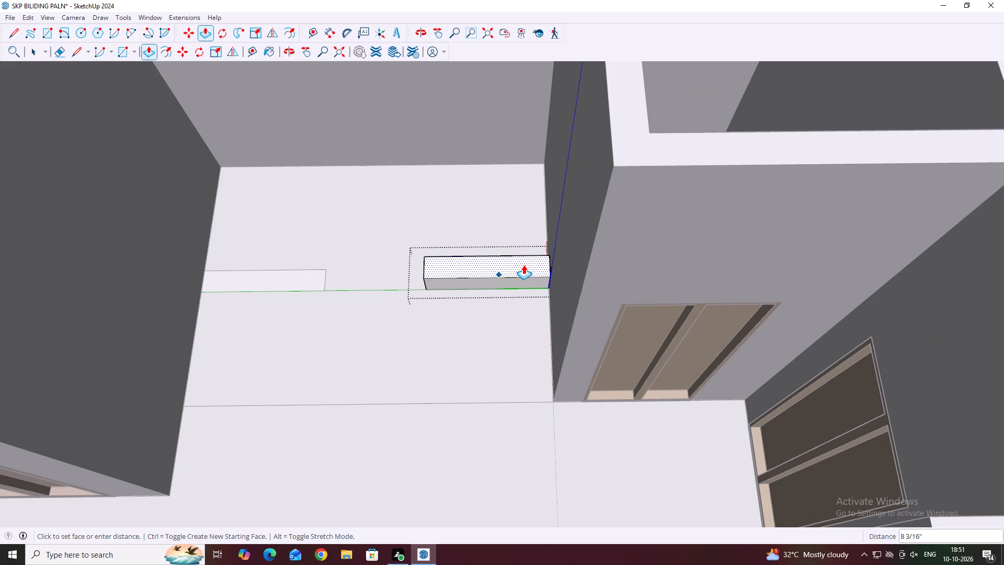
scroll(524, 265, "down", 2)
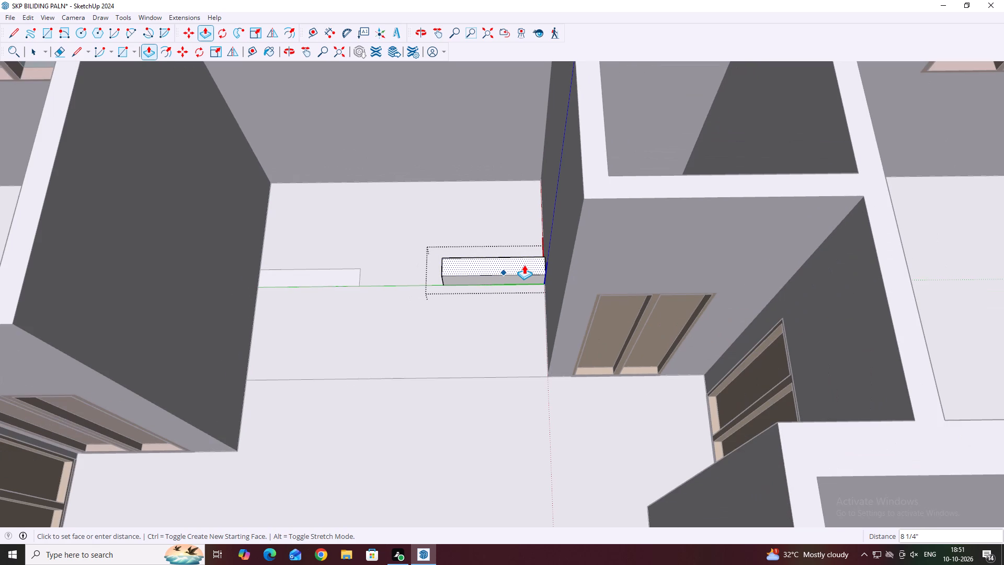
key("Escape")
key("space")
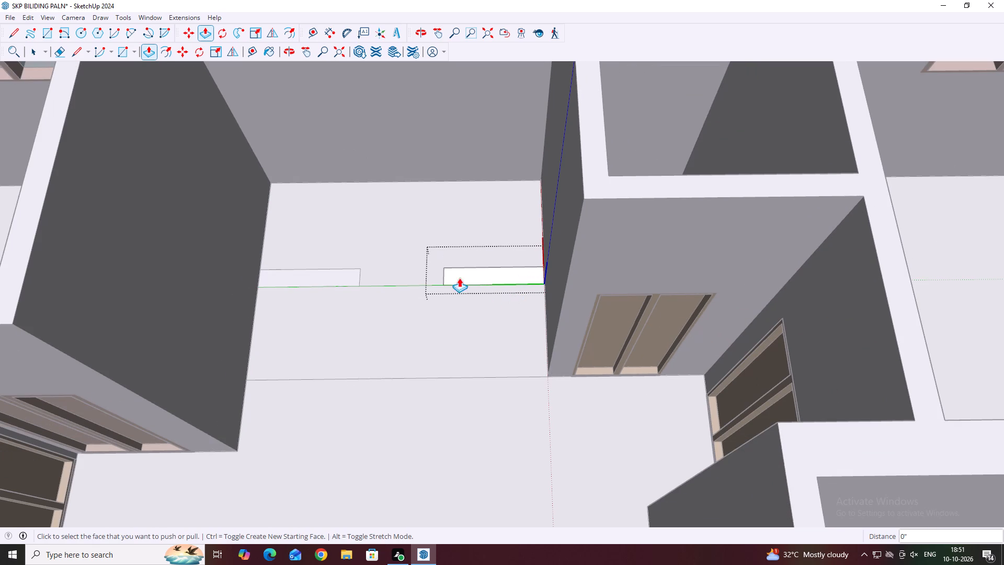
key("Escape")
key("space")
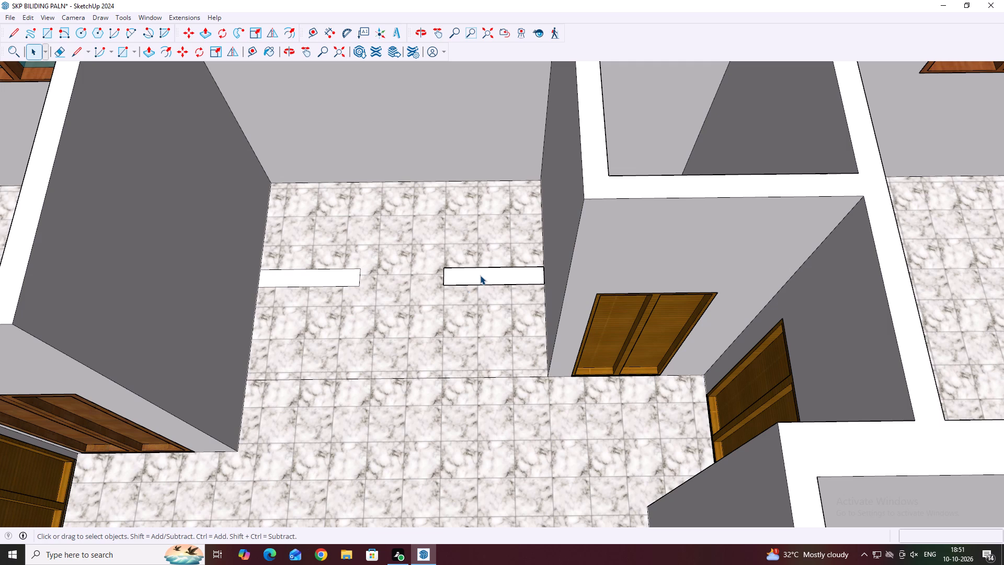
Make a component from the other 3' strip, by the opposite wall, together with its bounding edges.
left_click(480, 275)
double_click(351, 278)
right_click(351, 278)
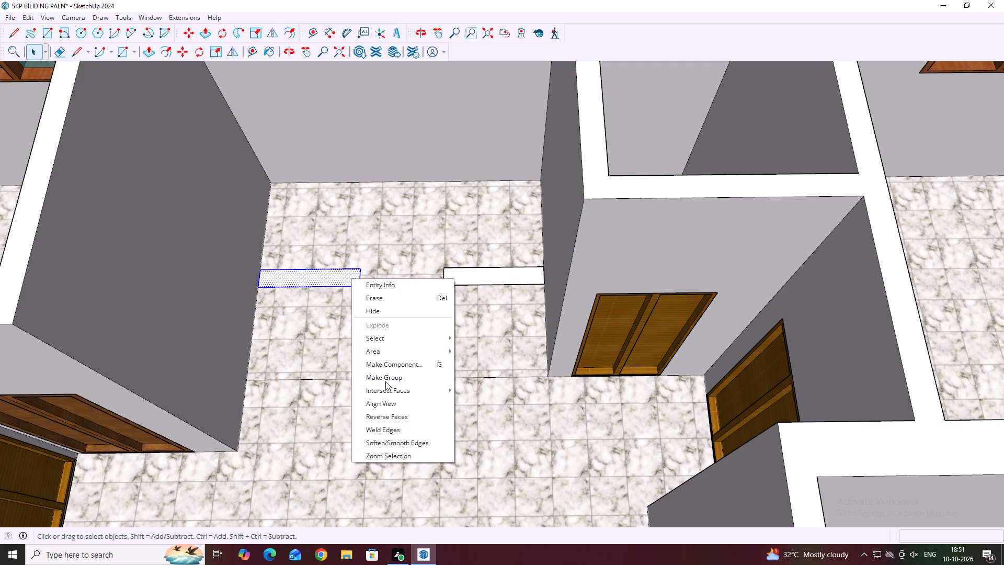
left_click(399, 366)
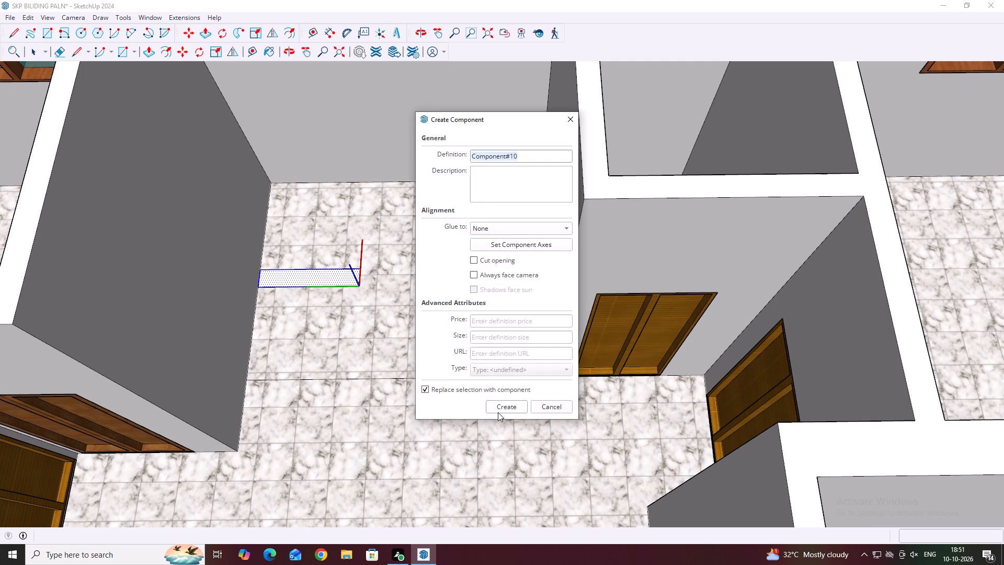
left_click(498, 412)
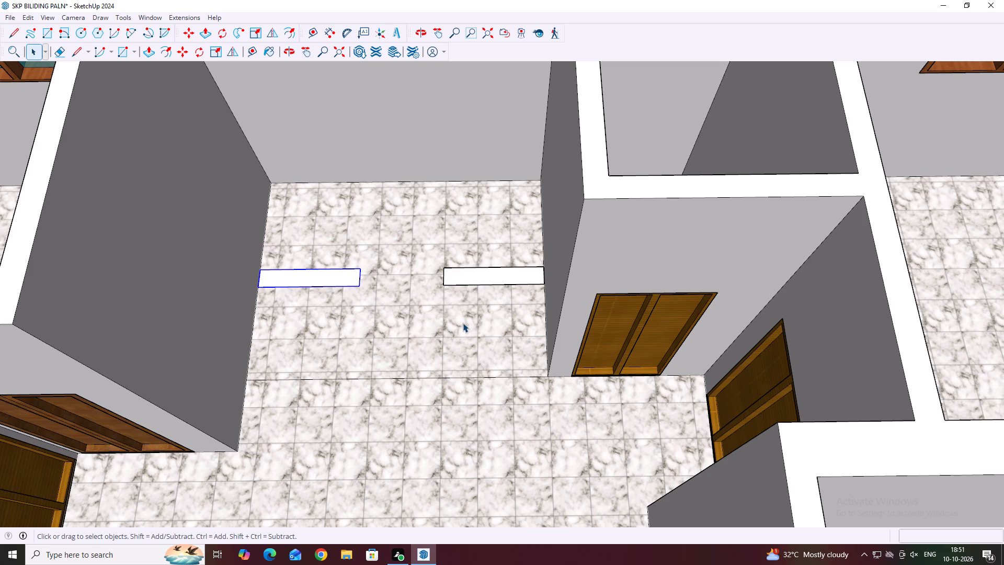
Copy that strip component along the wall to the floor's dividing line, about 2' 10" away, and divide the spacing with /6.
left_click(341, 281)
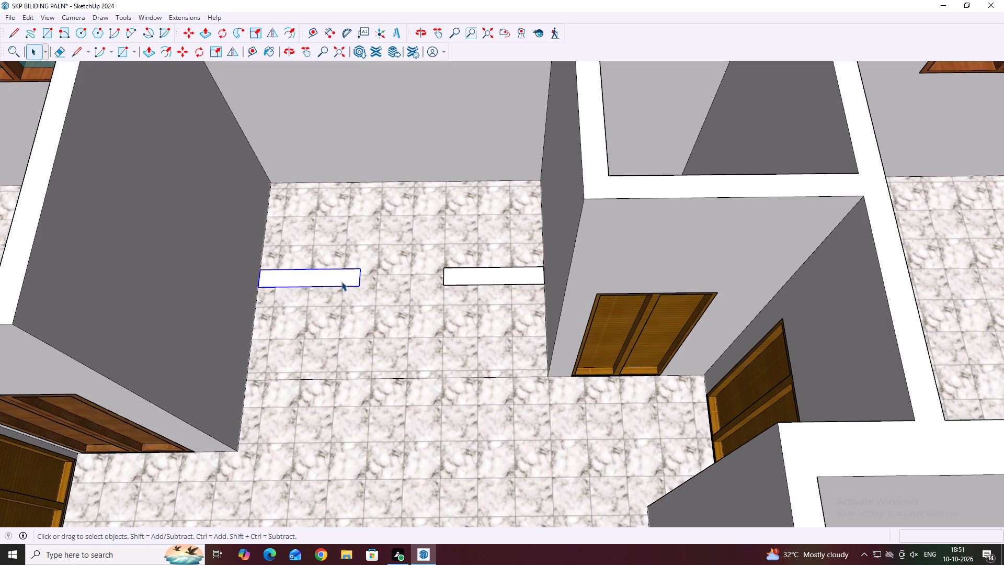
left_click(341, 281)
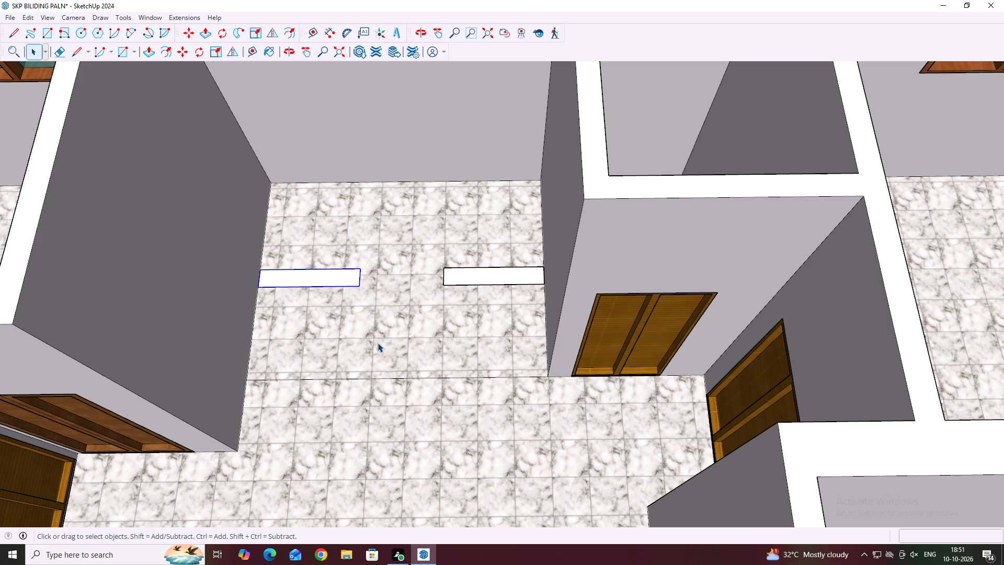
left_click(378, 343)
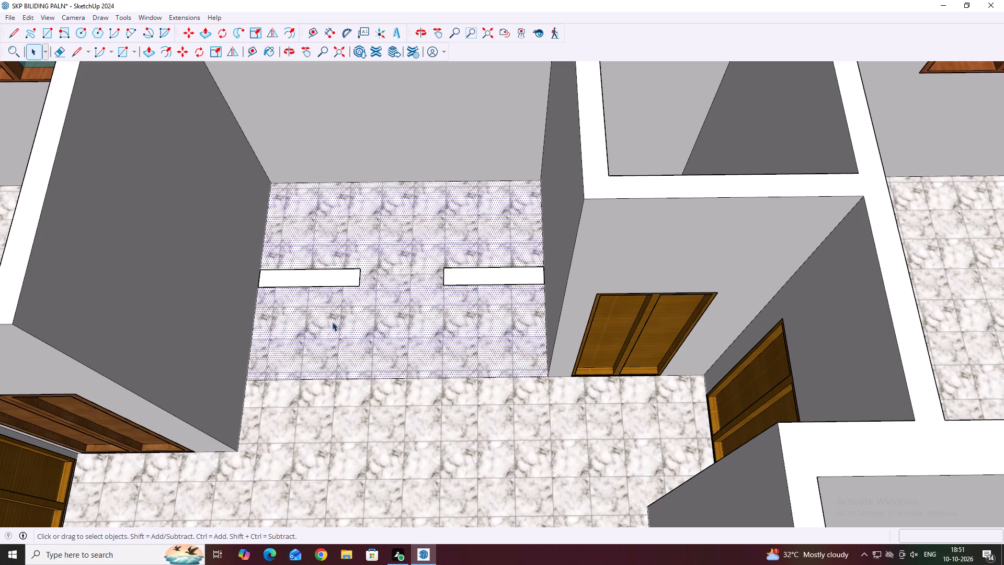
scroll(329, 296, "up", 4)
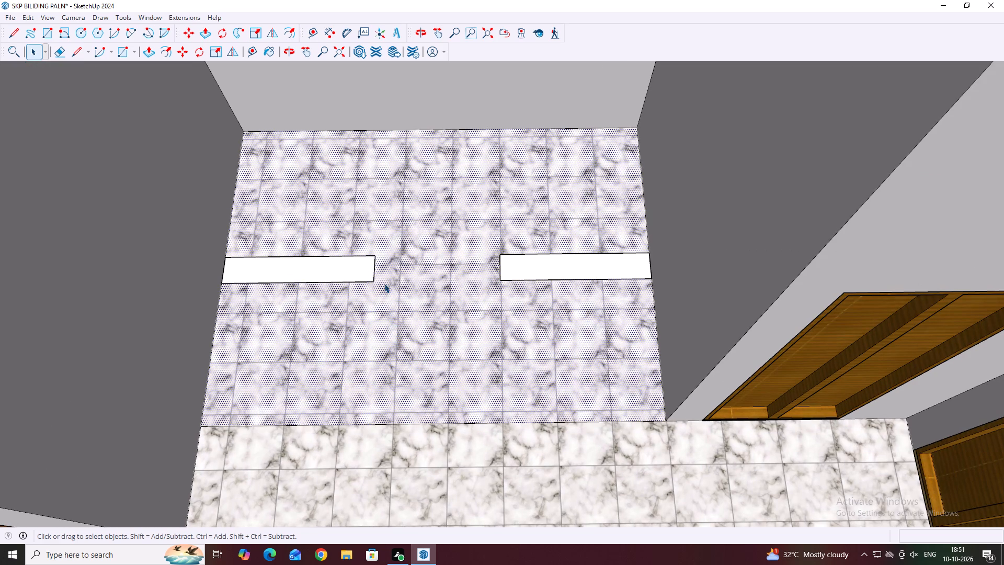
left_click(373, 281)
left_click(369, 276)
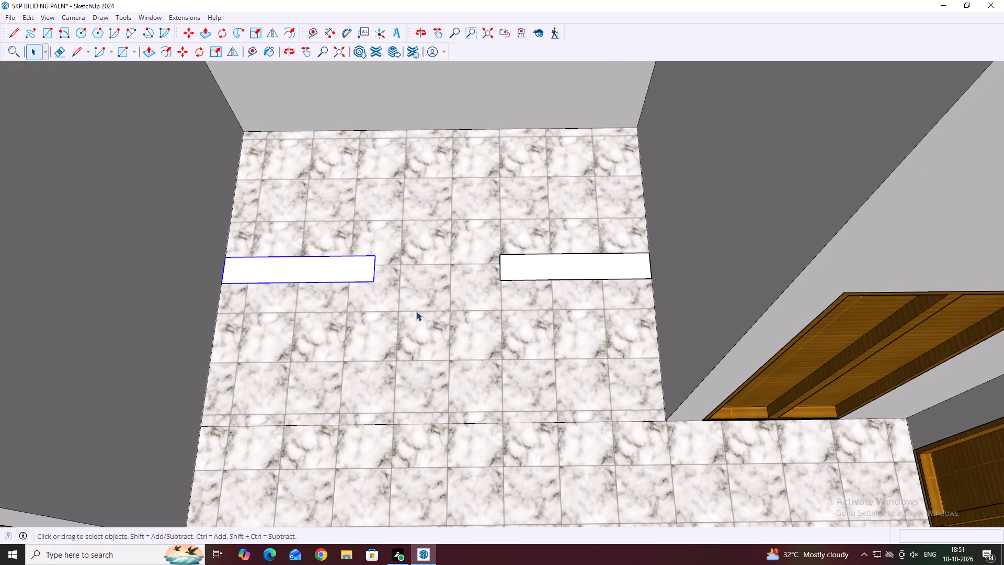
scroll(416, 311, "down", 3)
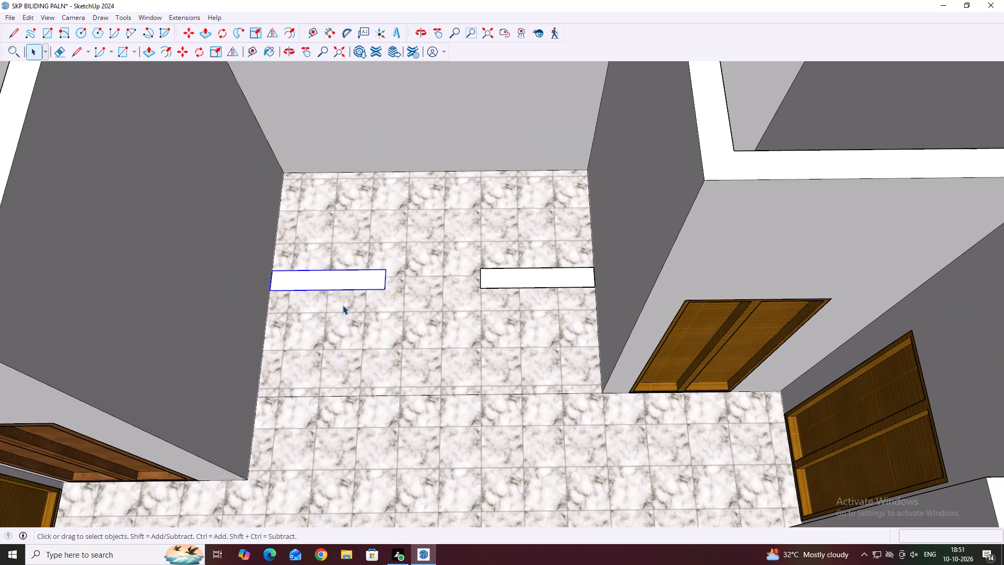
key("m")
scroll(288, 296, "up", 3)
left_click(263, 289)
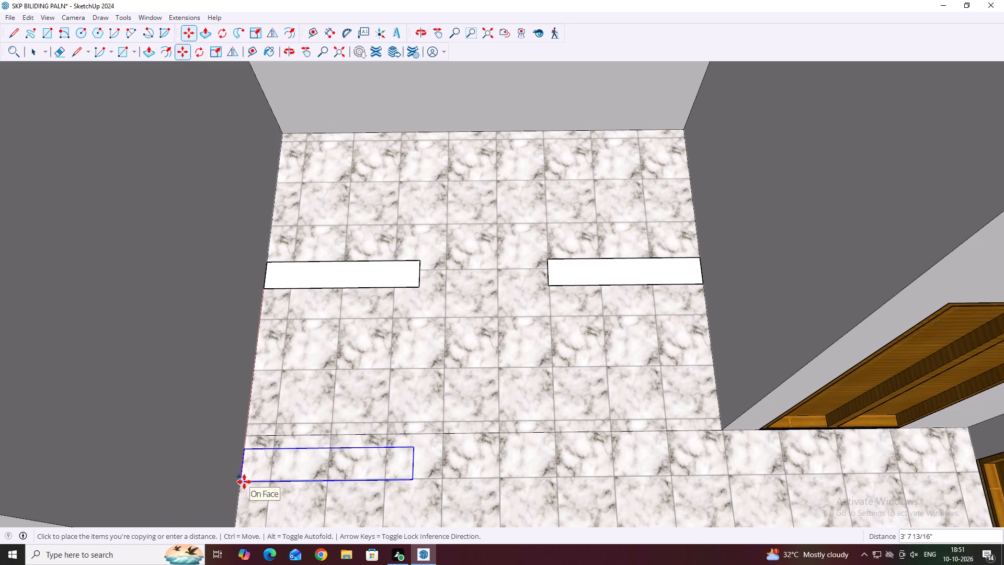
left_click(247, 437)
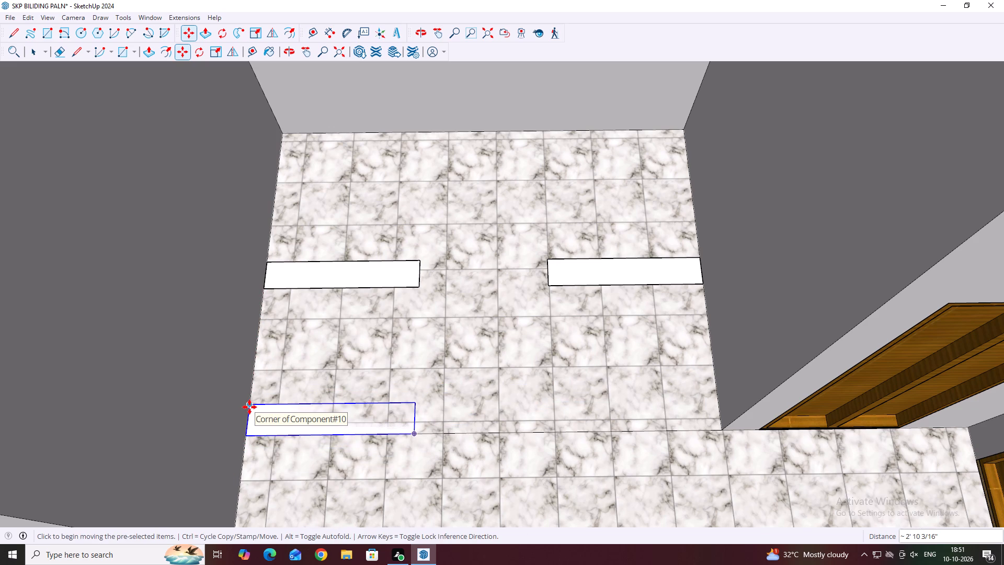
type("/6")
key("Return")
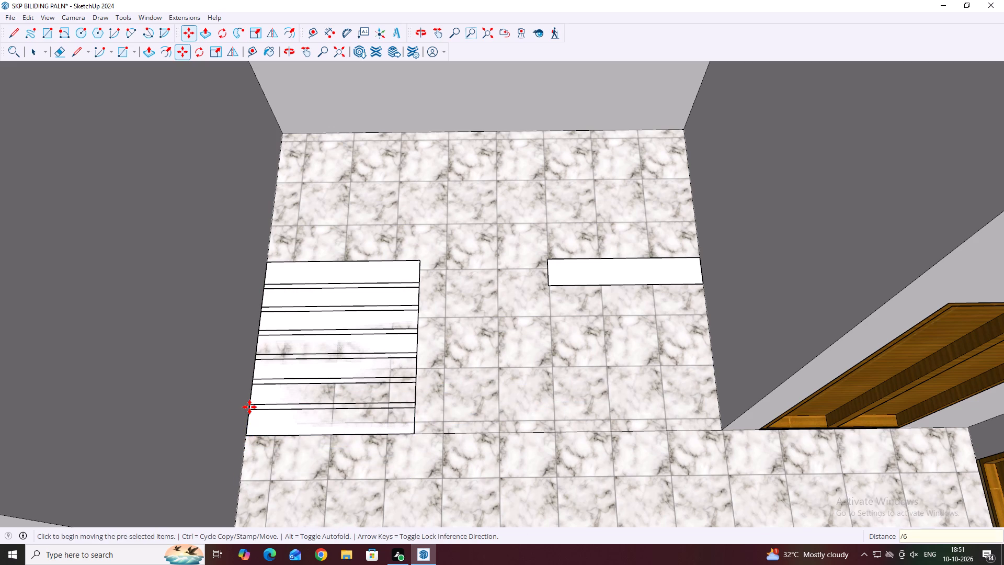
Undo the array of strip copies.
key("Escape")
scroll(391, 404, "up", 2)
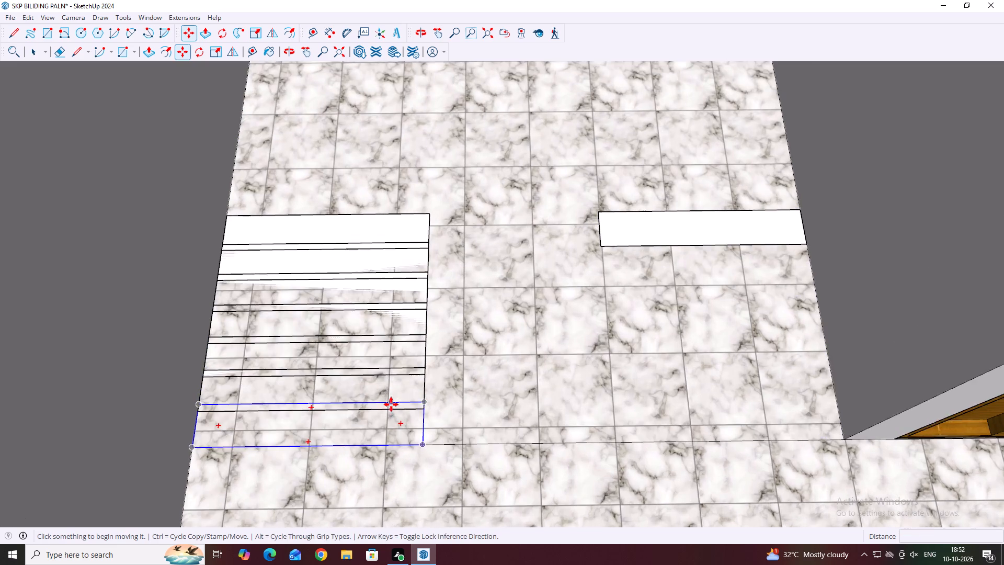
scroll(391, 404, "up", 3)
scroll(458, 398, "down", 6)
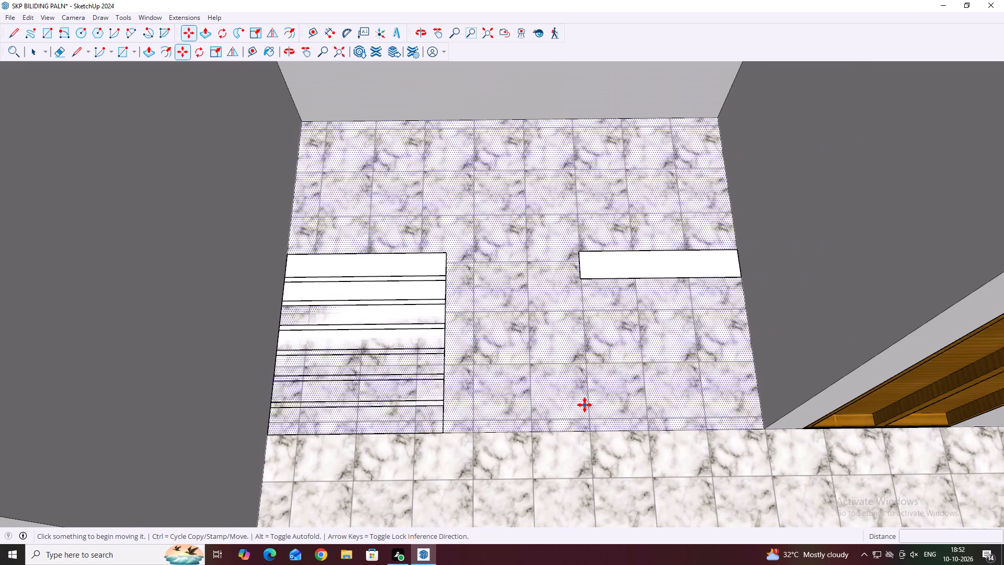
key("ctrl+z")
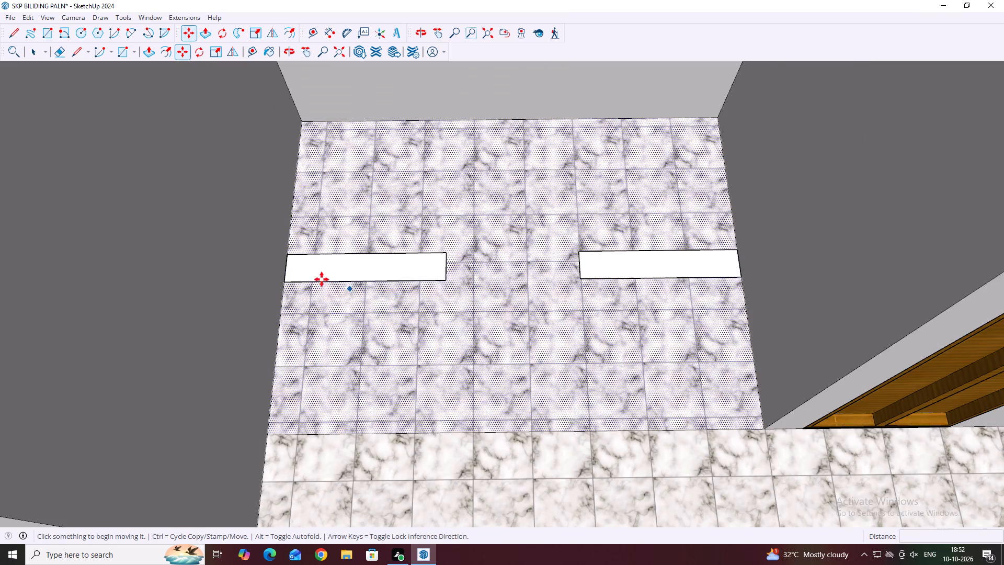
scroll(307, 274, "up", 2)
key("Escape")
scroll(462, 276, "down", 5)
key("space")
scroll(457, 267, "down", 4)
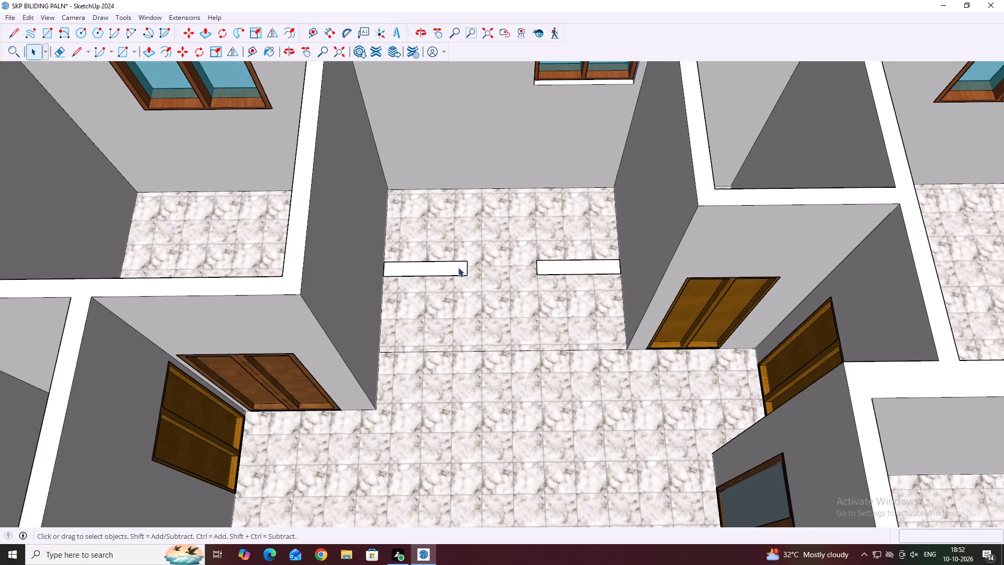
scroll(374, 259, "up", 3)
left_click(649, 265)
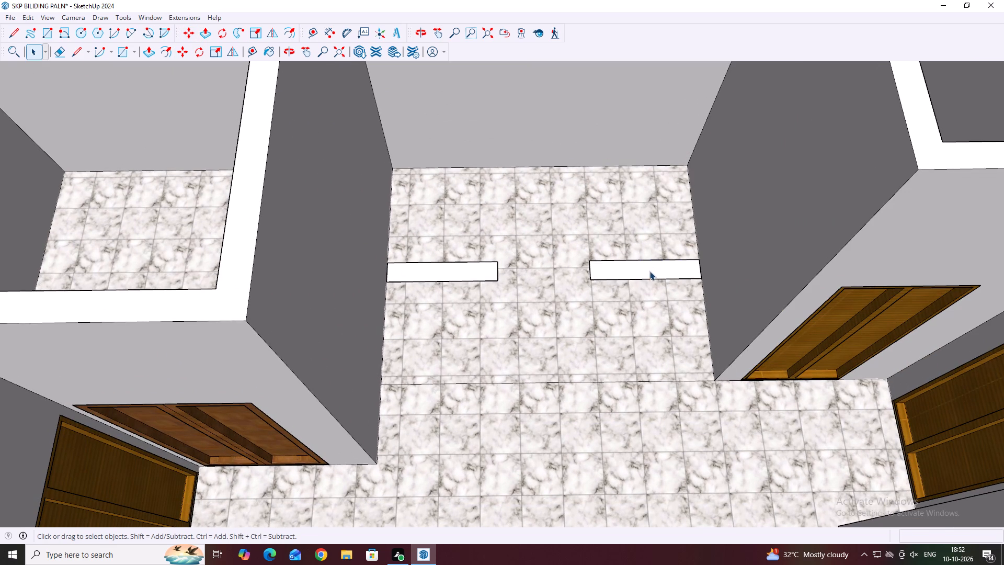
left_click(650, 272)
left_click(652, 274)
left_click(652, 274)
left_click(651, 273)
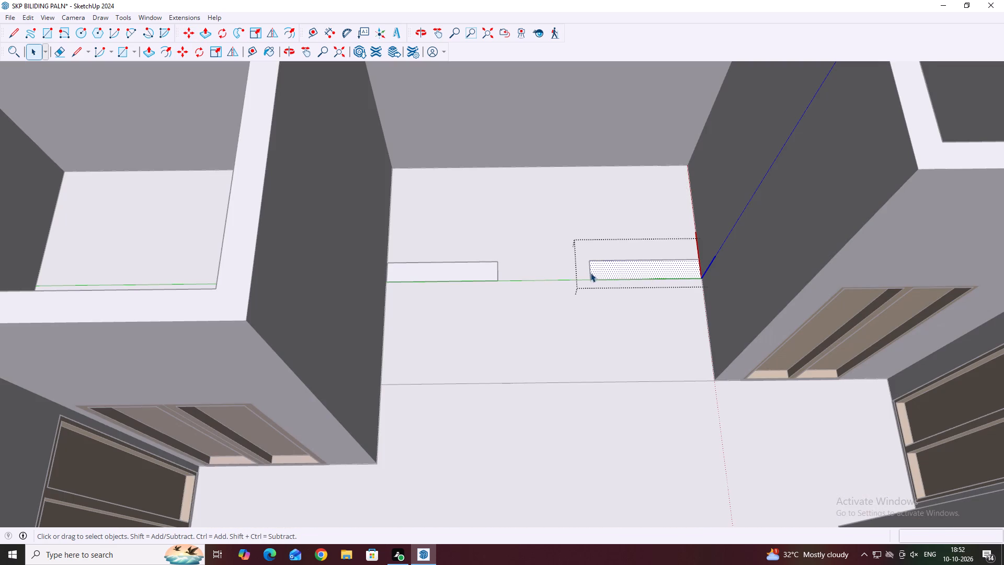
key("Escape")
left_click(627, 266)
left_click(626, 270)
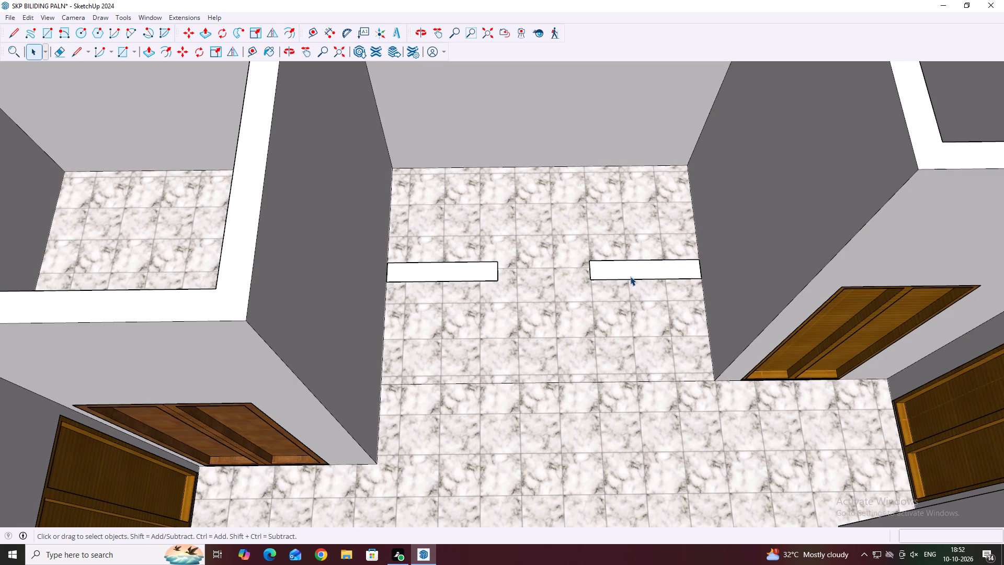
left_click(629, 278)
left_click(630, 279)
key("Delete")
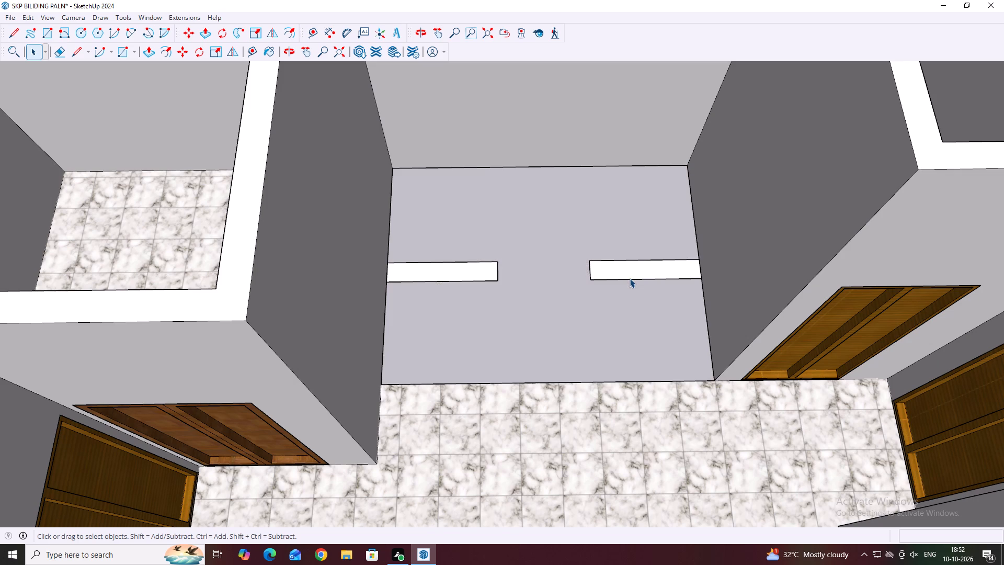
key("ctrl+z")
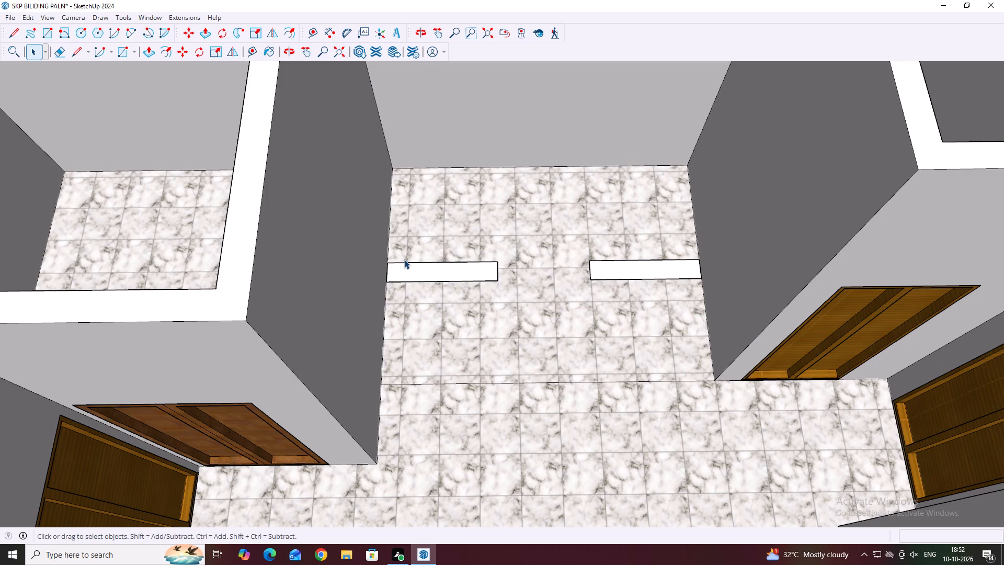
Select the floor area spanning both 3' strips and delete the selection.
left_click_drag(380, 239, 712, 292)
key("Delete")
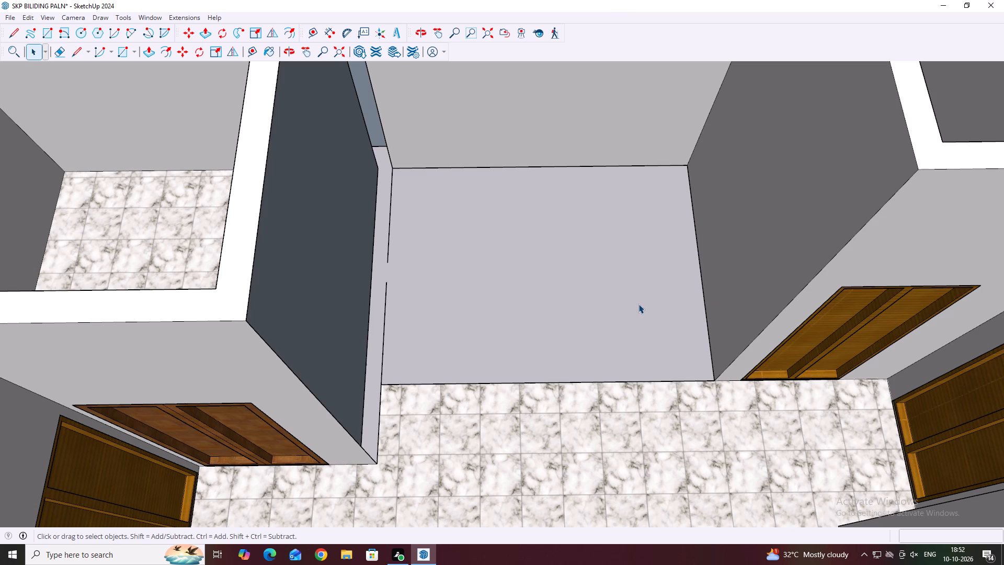
Undo the deletion and all the earlier strip edits, back to the two plain lines crossing the tiled floor.
key("ctrl+z")
key("ctrl+z")
key("ctrl+z")
key("ctrl+z")
key("ctrl+z")
key("ctrl+z")
key("ctrl+z")
key("ctrl+z")
key("ctrl+z")
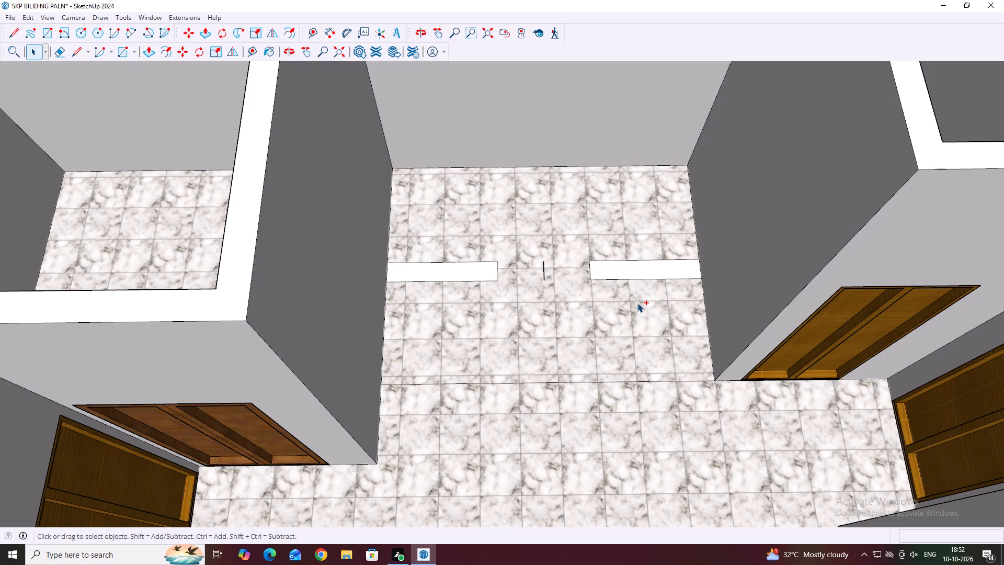
key("ctrl+z")
key("ctrl+z")
key("ctrl+z")
key("ctrl+z")
key("ctrl+z")
key("ctrl+z")
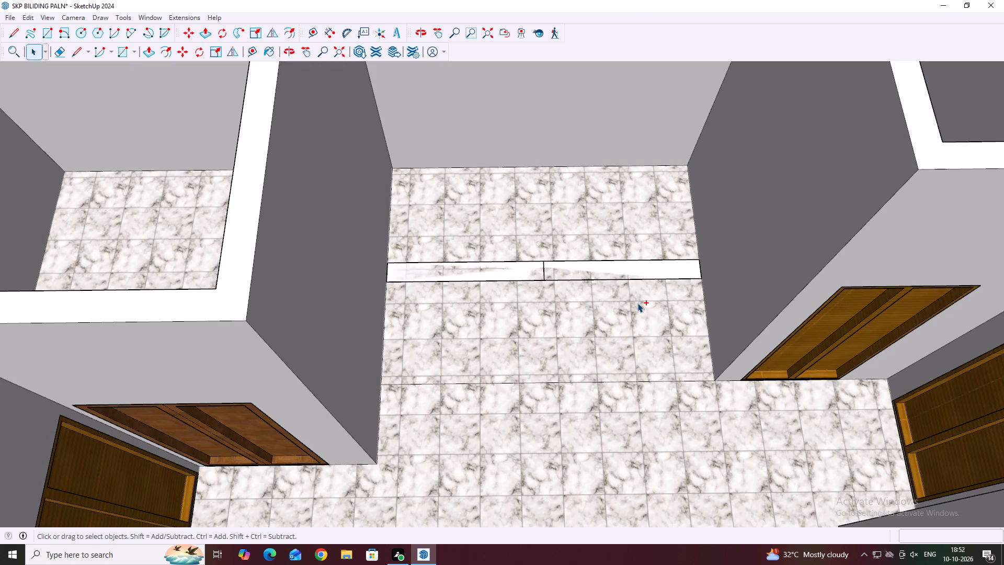
key("ctrl+z")
key("ctrl+z")
key("ctrl+z")
key("ctrl+z")
key("ctrl+z")
key("ctrl+z")
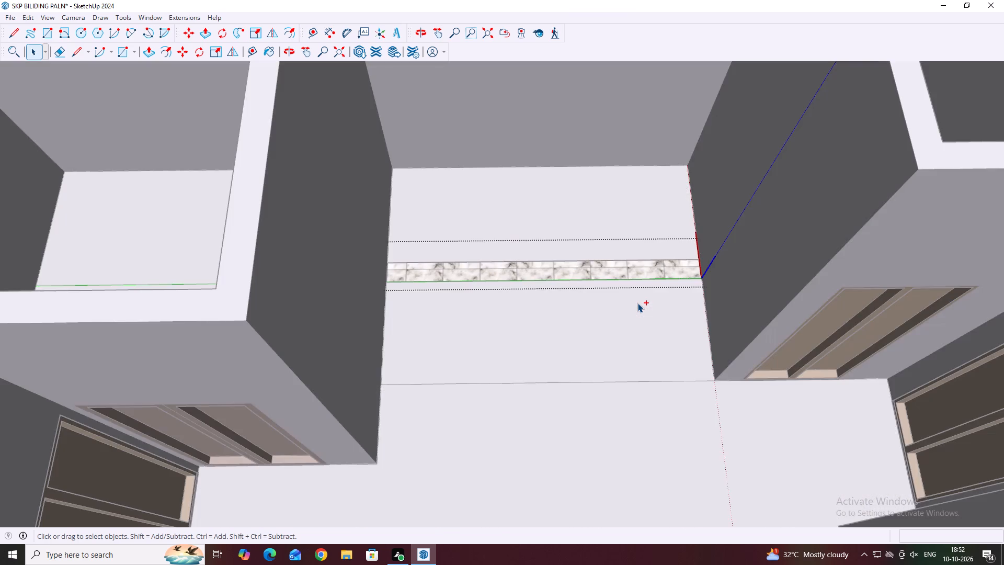
key("ctrl+z")
key("ctrl+z")
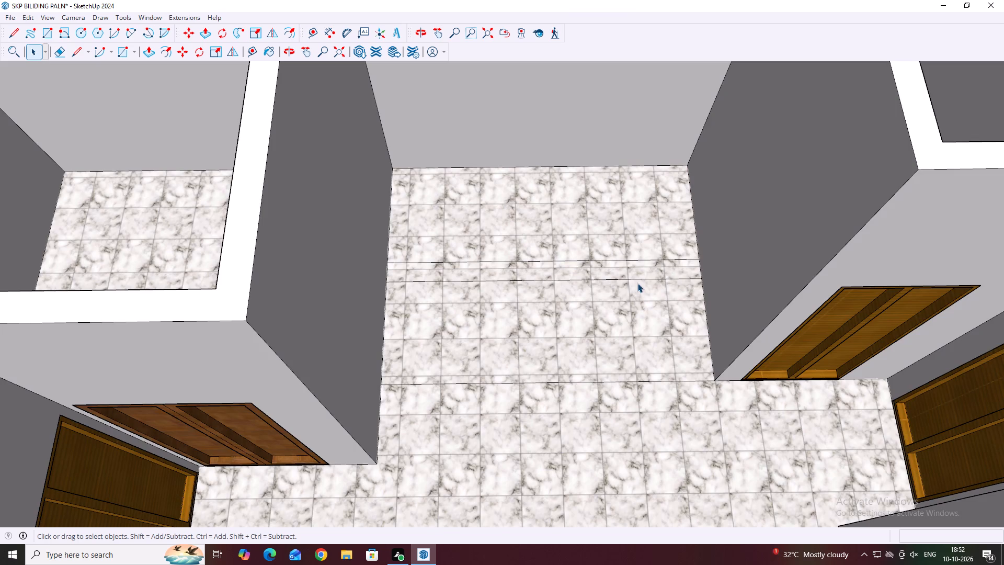
Dimension the distance from the back wall's base to the nearer of the two lines crossing the floor.
left_click(640, 279)
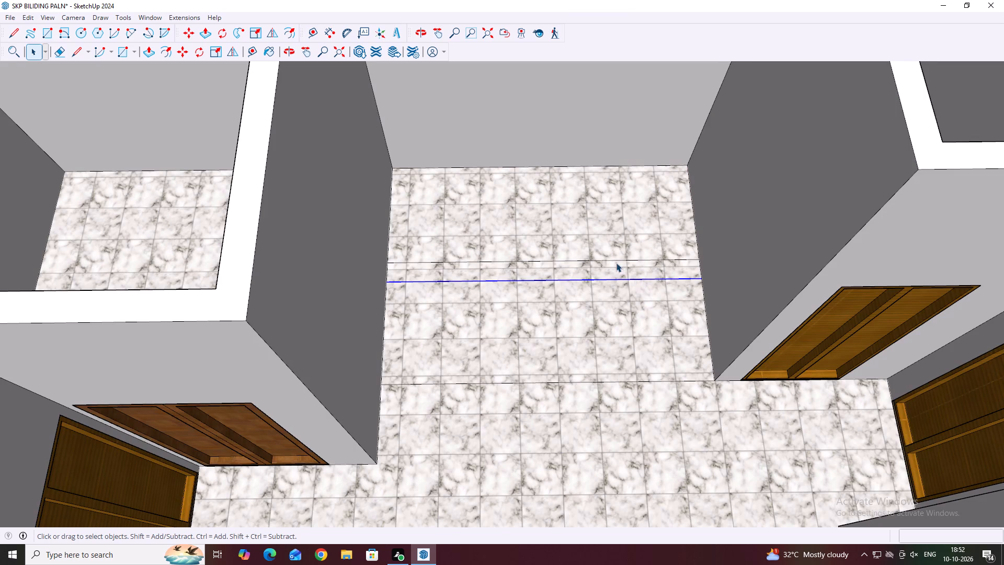
scroll(616, 263, "down", 2)
key("Escape")
scroll(528, 308, "down", 5)
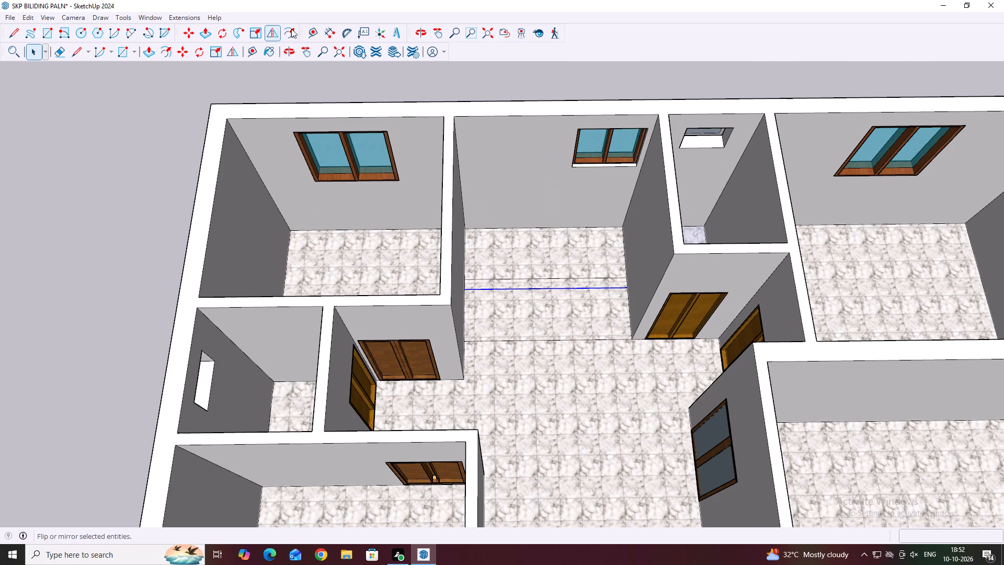
left_click(328, 33)
scroll(553, 289, "up", 3)
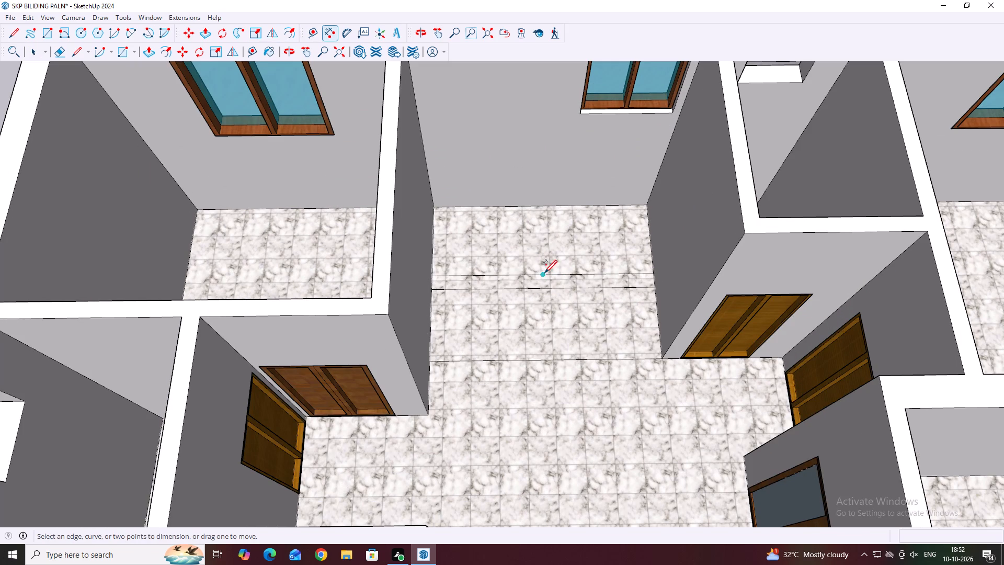
left_click(544, 272)
left_click(541, 203)
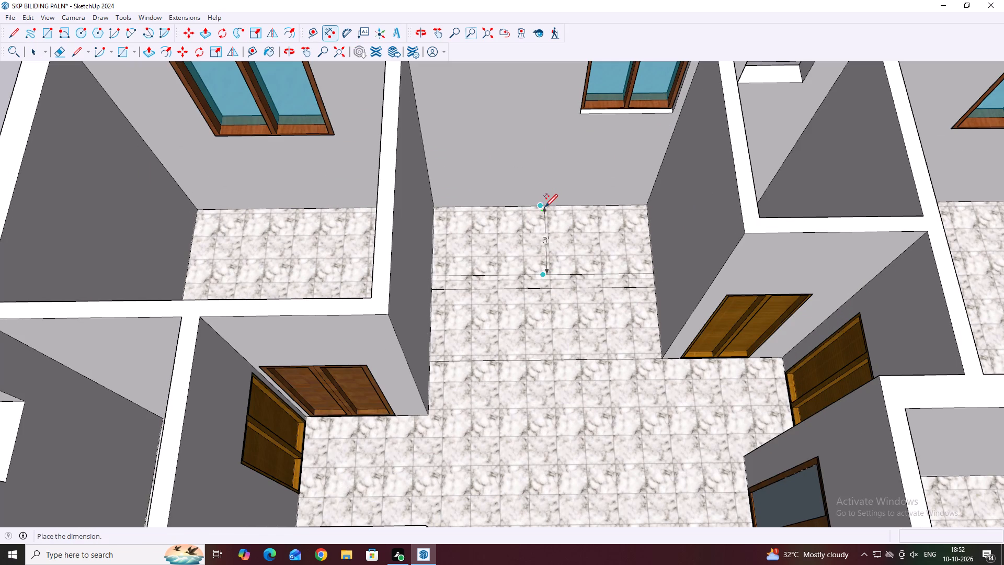
left_click(545, 206)
scroll(547, 270, "up", 4)
key("Escape")
scroll(569, 289, "down", 5)
key("space")
Draw a 4" line along the wall base from the wall's outer corner beside the dark brown double door.
key("l")
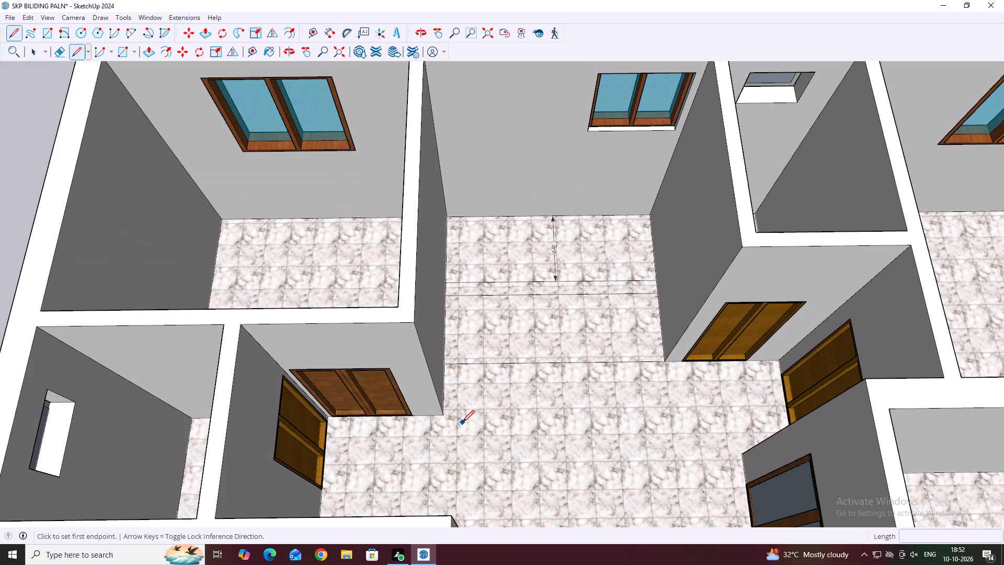
scroll(438, 412, "up", 8)
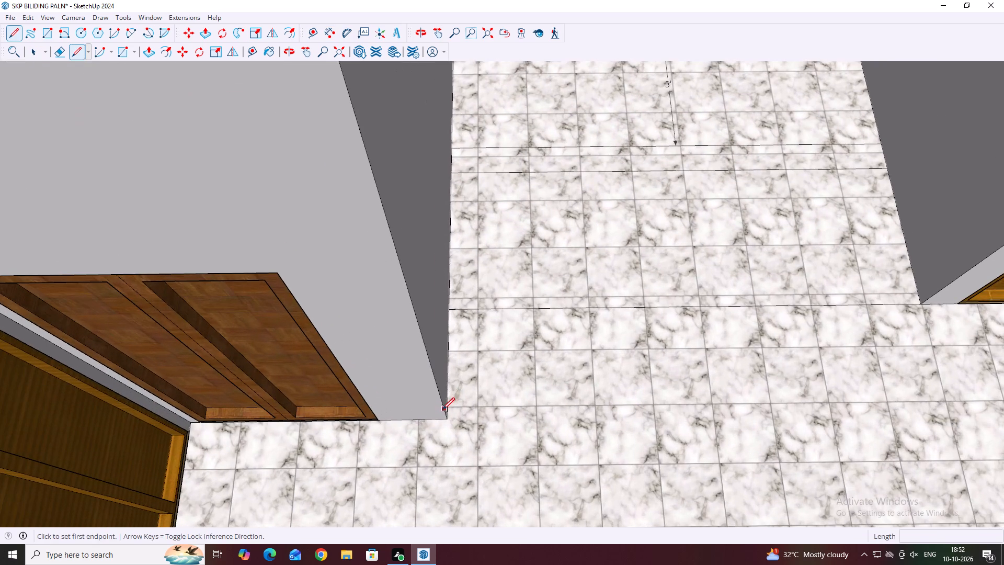
middle_click_drag(454, 391, 436, 424)
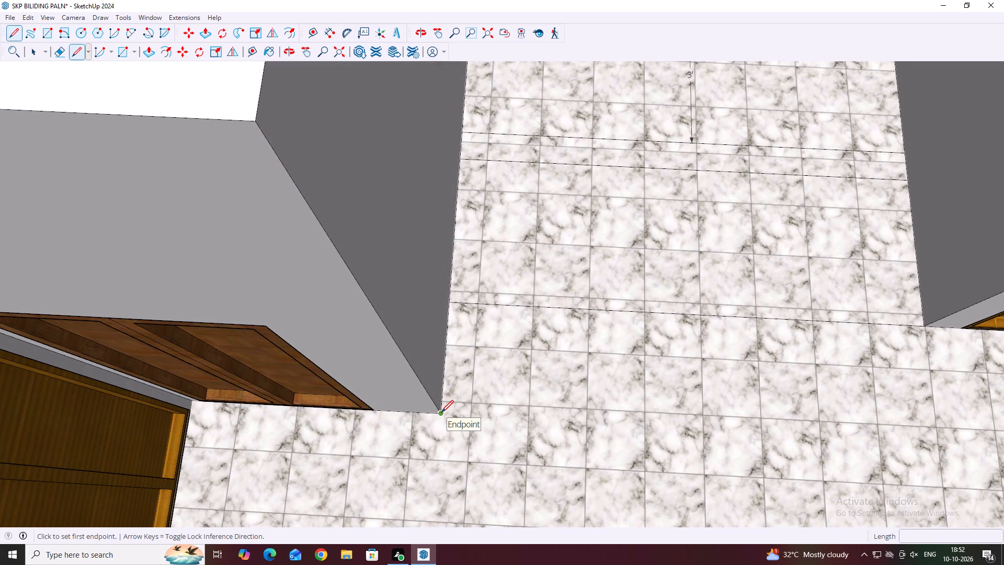
left_click(441, 412)
scroll(441, 408, "up", 2)
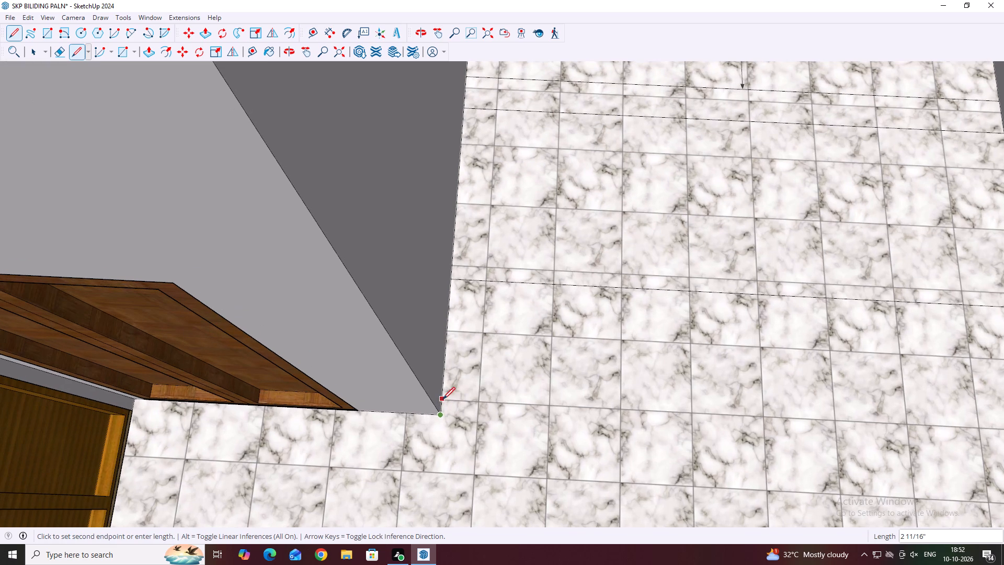
type("4")
key("space")
key("Return")
Draw a line about 8' 7" long across the tiled floor from the end of the 4" line, parallel to the back wall.
scroll(445, 398, "up", 1)
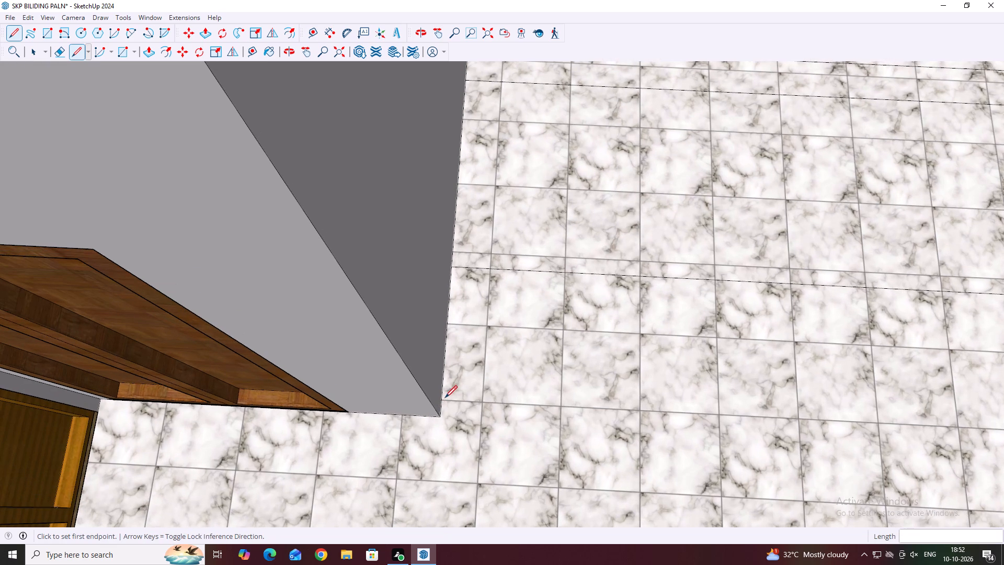
left_click(445, 388)
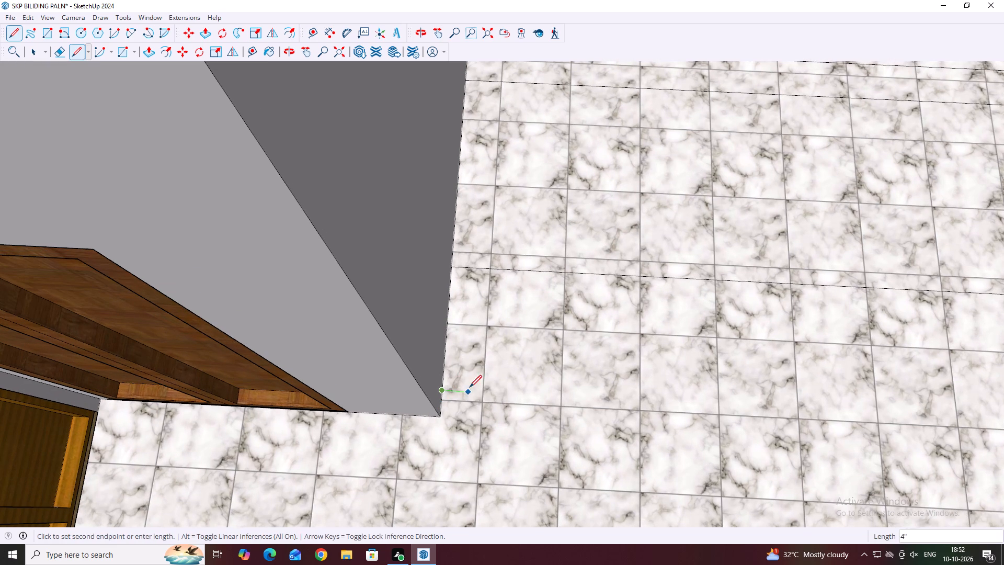
scroll(471, 387, "down", 5)
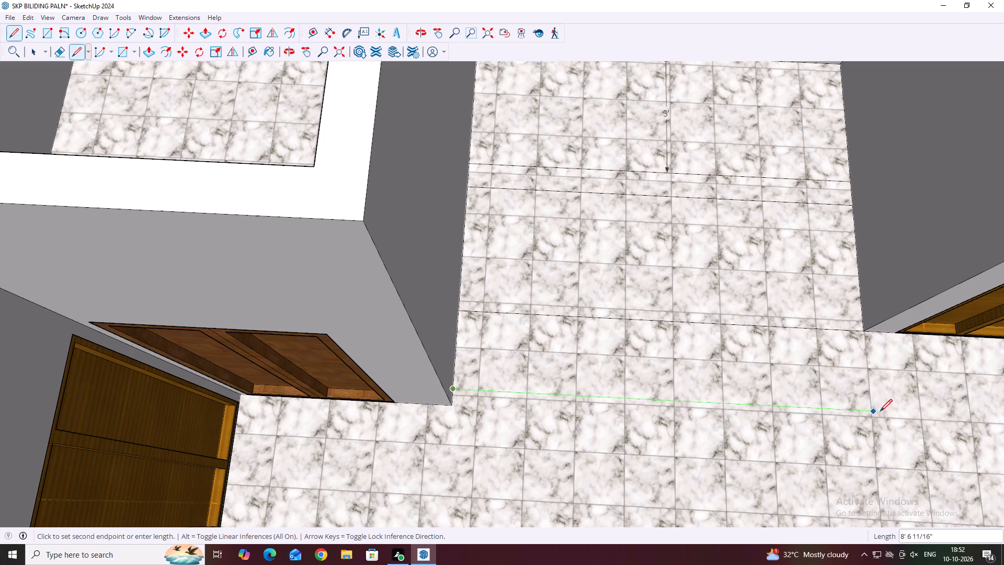
left_click(883, 411)
key("space")
Delete the middle line crossing the floor and the farther of the two close lines near the 3' dimension.
scroll(652, 351, "down", 4)
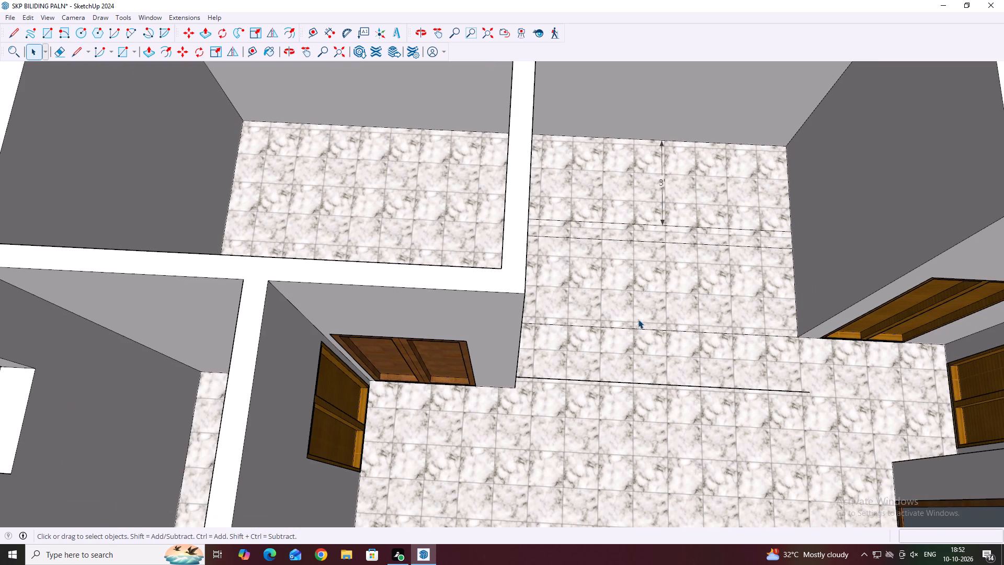
left_click(636, 327)
key("Delete")
middle_click_drag(688, 230, 670, 235)
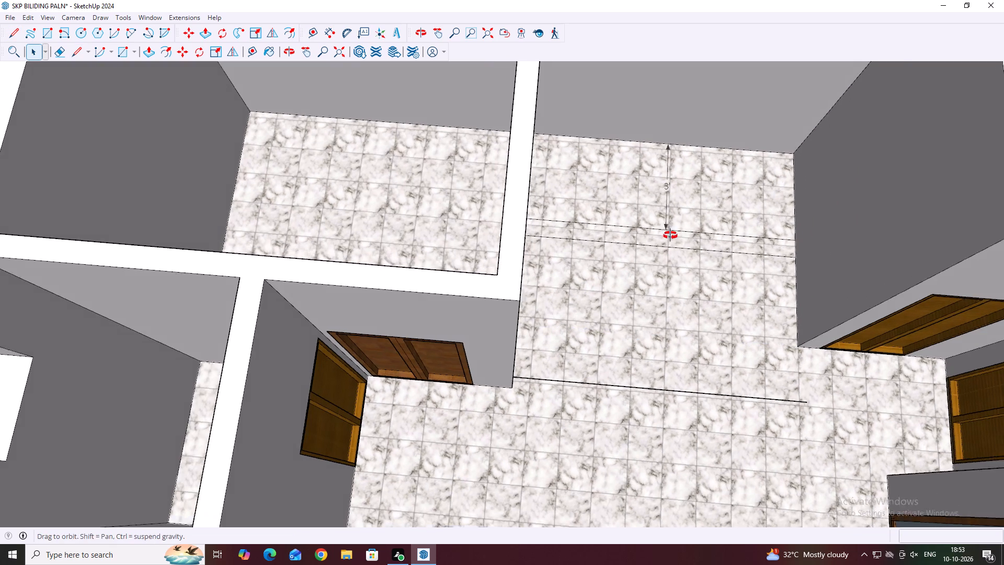
middle_click_drag(670, 235, 595, 256)
scroll(607, 276, "up", 1)
left_click(614, 265)
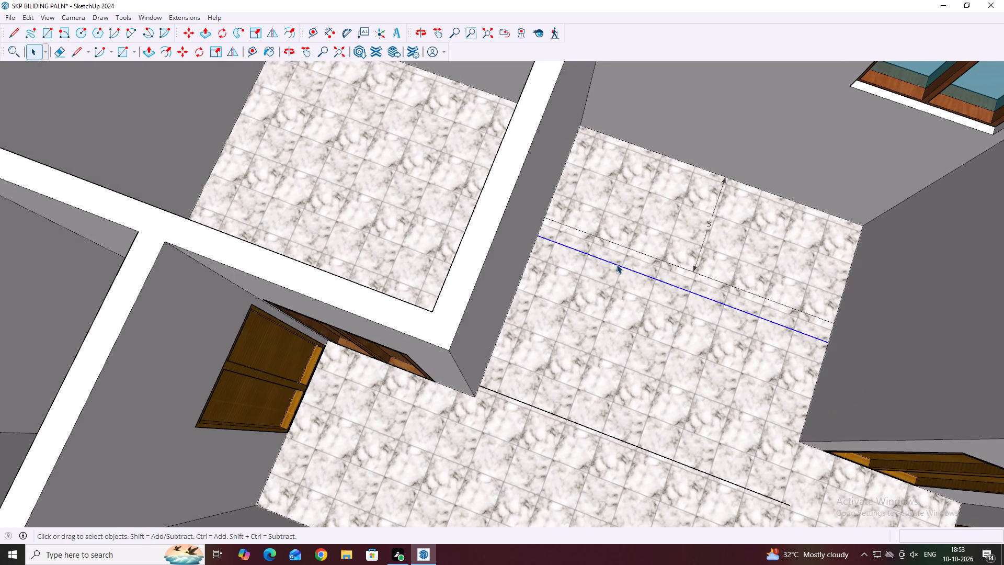
key("Delete")
Draw a 1' 8" line from the opposite wall's outer corner to the long line crossing the floor.
left_click(677, 265)
middle_click(738, 300)
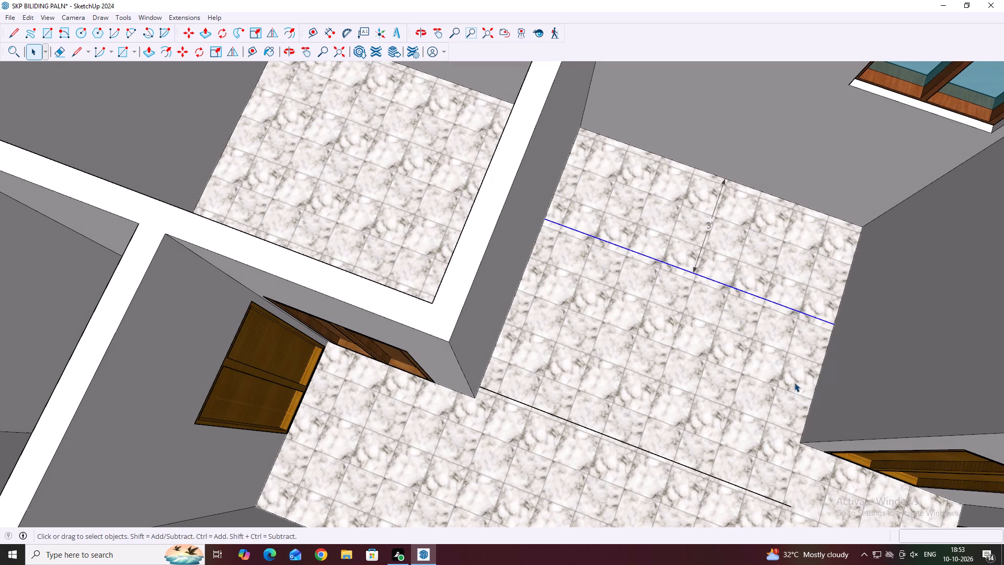
key("Escape")
key("l")
scroll(782, 451, "up", 3)
left_click(807, 439)
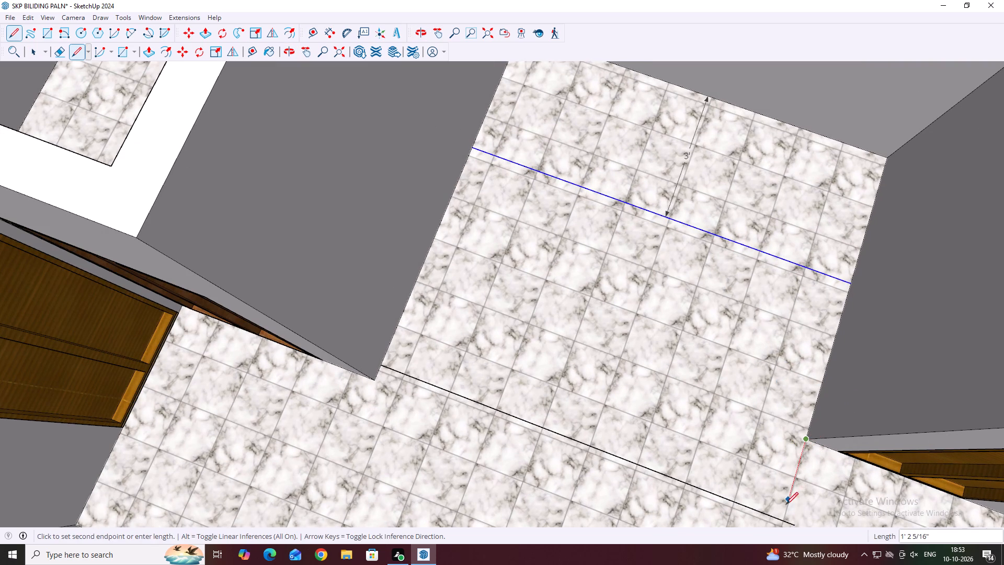
left_click(782, 522)
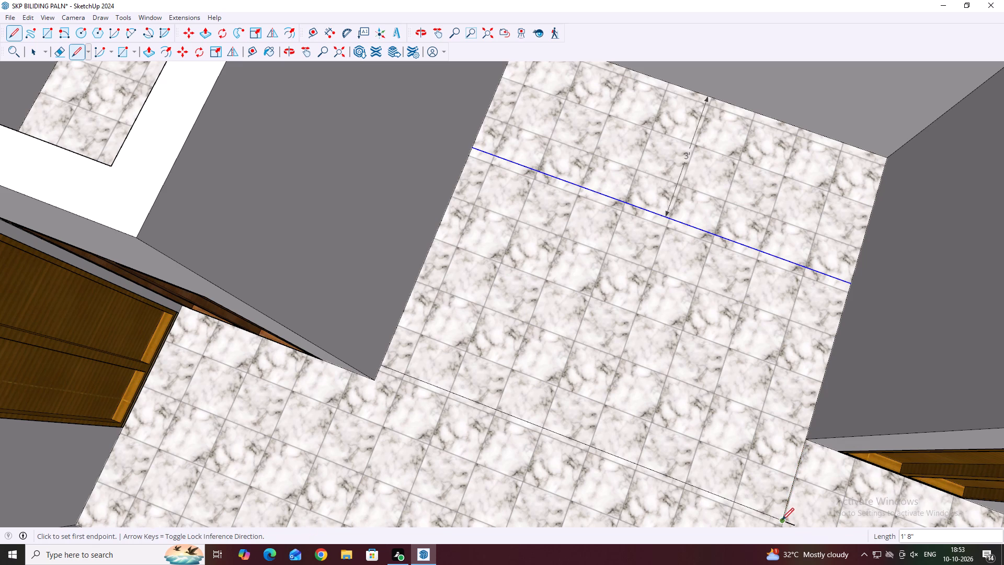
key("Escape")
scroll(689, 406, "down", 6)
key("space")
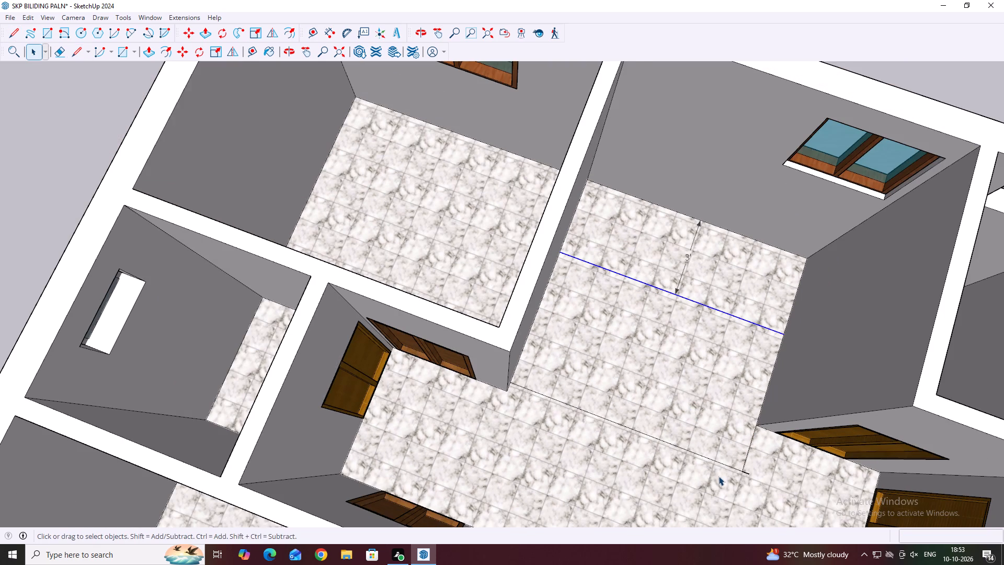
Erase the short overhang of the crossing line beyond the 1' 8" line.
scroll(719, 478, "down", 1)
key("e")
scroll(726, 484, "up", 12)
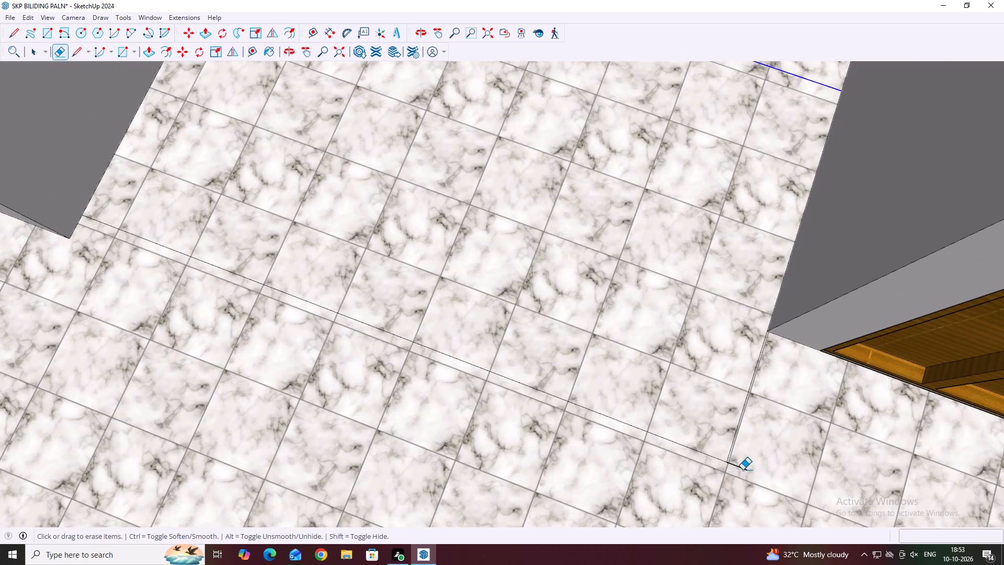
left_click(740, 466)
key("Escape")
scroll(733, 419, "down", 7)
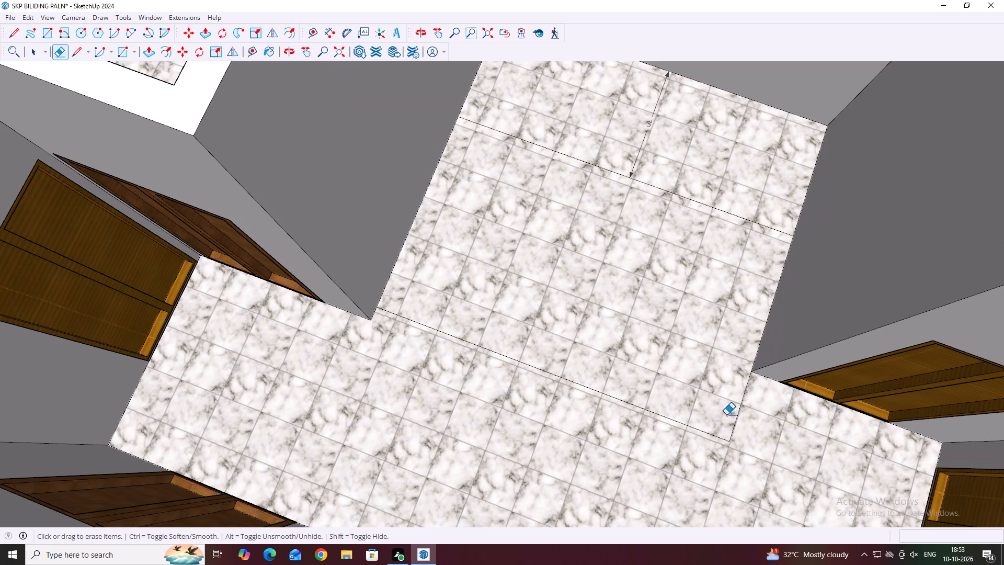
Copy the line at the 3' dimension 5' 1" to the outer crossing line and divide the span into 7 equal strips.
key("space")
left_click(666, 190)
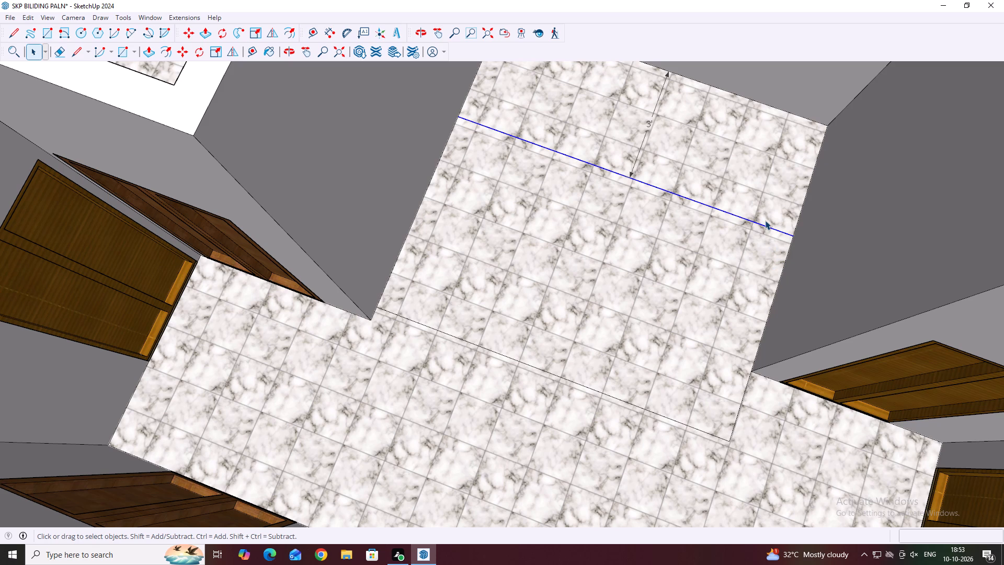
key("m")
scroll(798, 242, "up", 3)
left_click(791, 234)
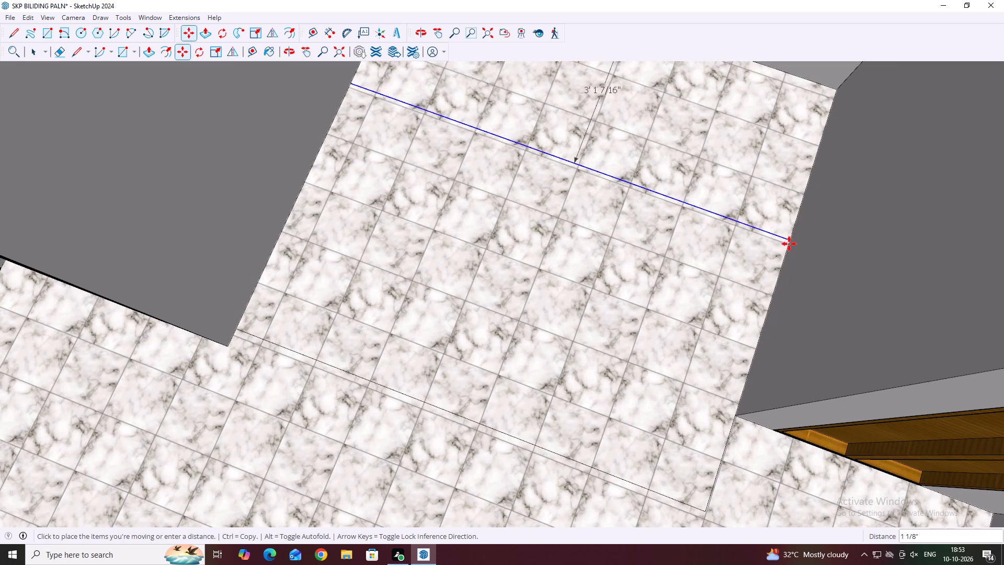
scroll(790, 246, "down", 3)
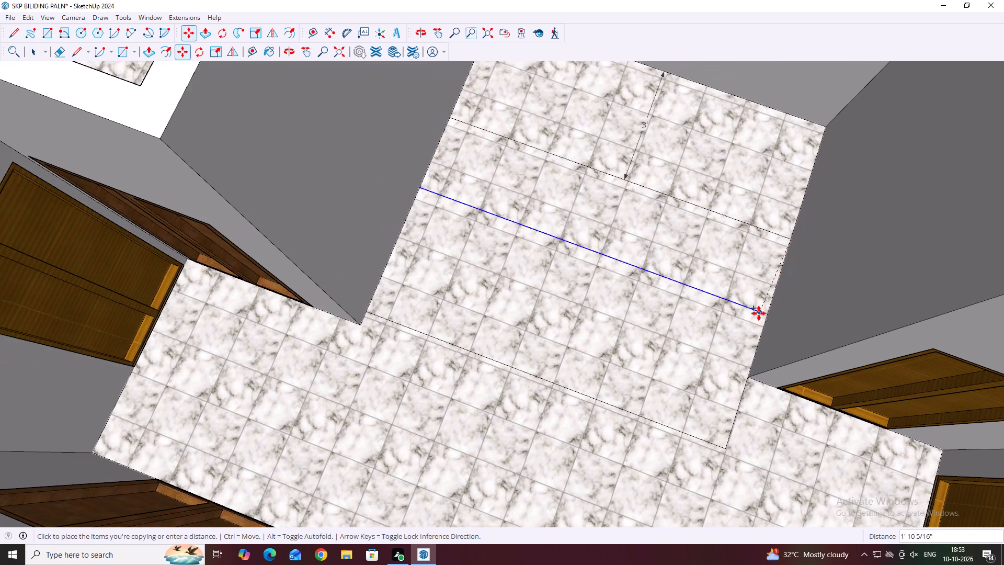
scroll(726, 449, "up", 4)
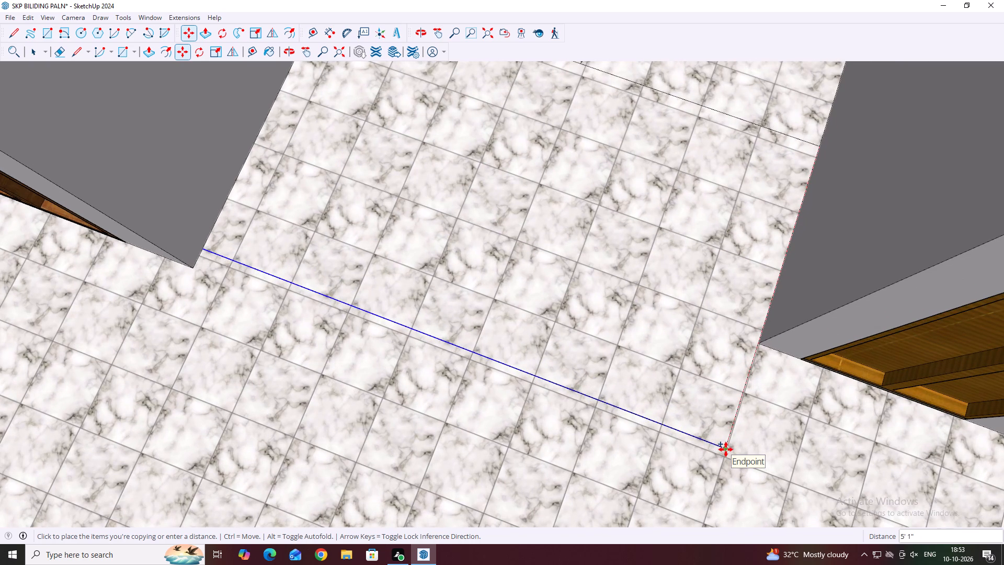
left_click(726, 449)
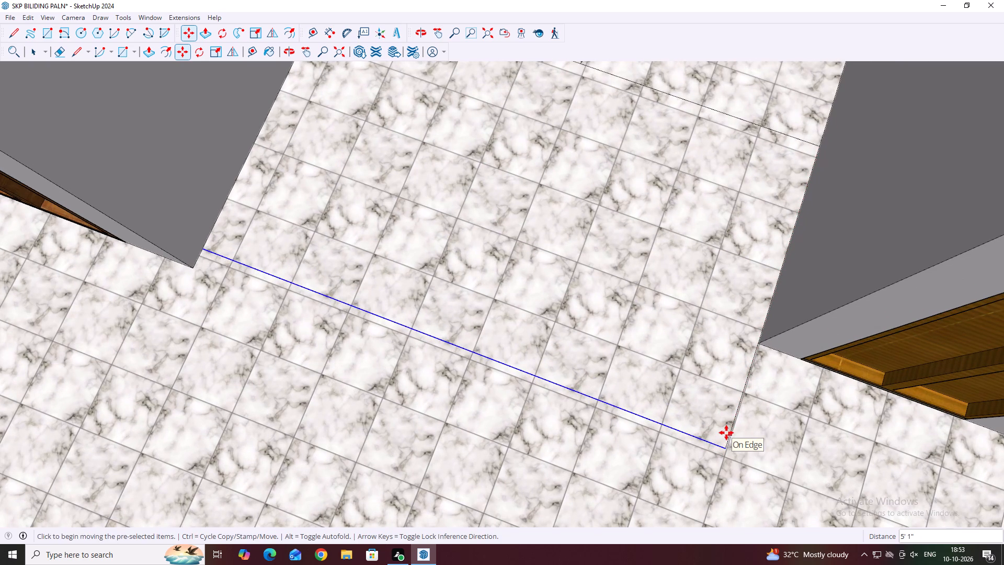
type("/7")
key("Return")
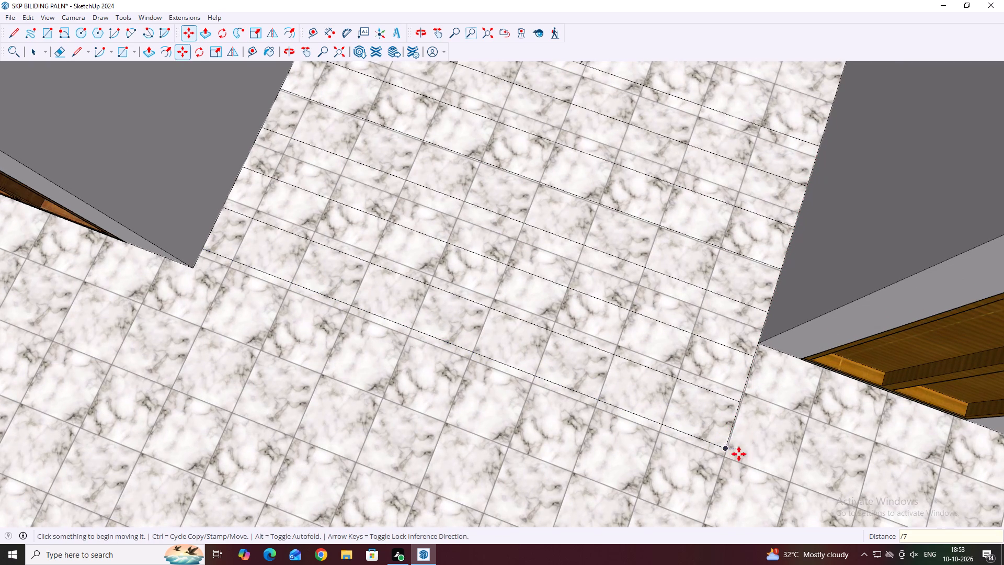
Change the array of copied lines to 6 equal divisions.
scroll(527, 290, "down", 5)
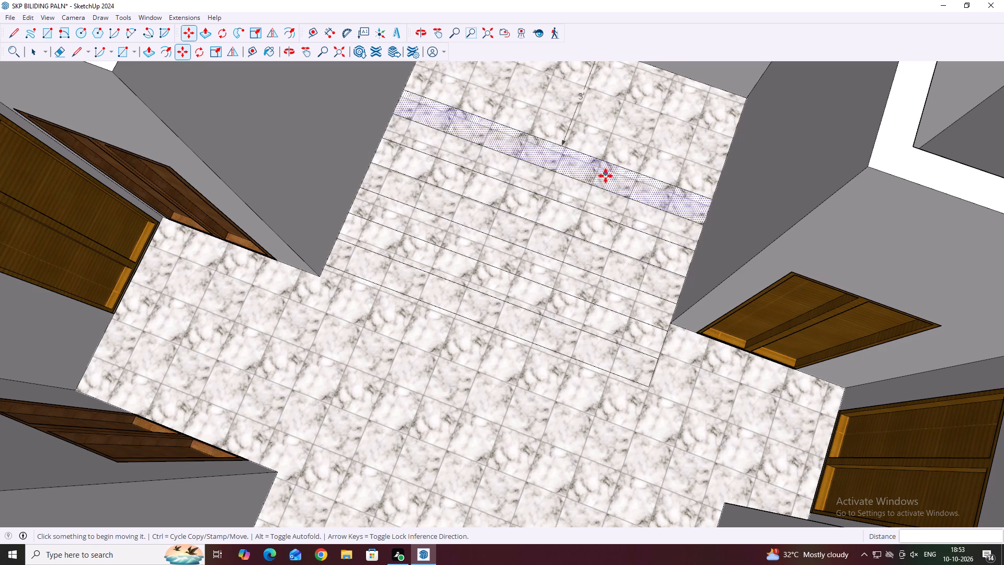
type("/6")
key("Return")
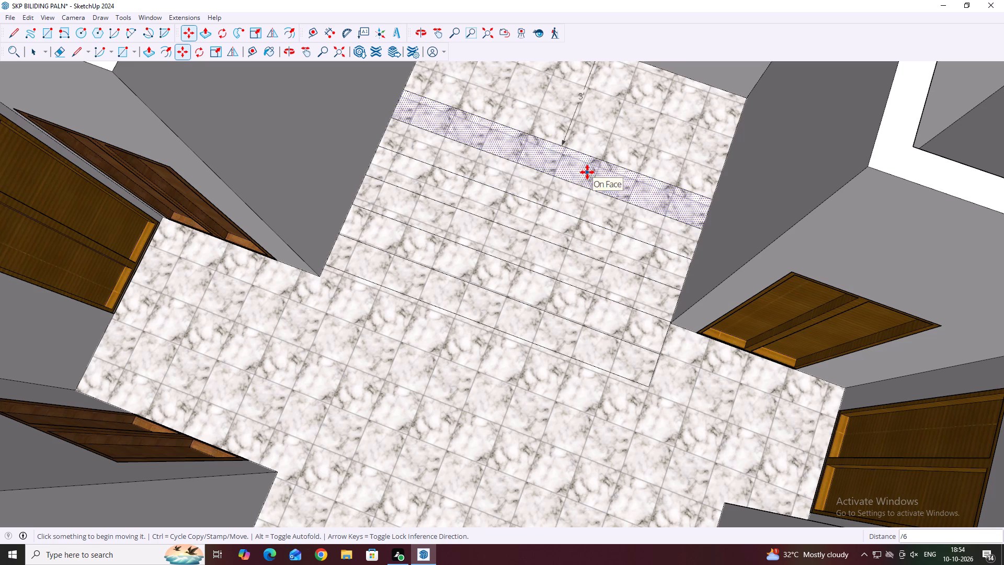
key("Escape")
key("space")
Draw a 3' line along the first crossing line, starting from its end at the wall beside the dark brown door.
scroll(539, 220, "down", 1)
key("l")
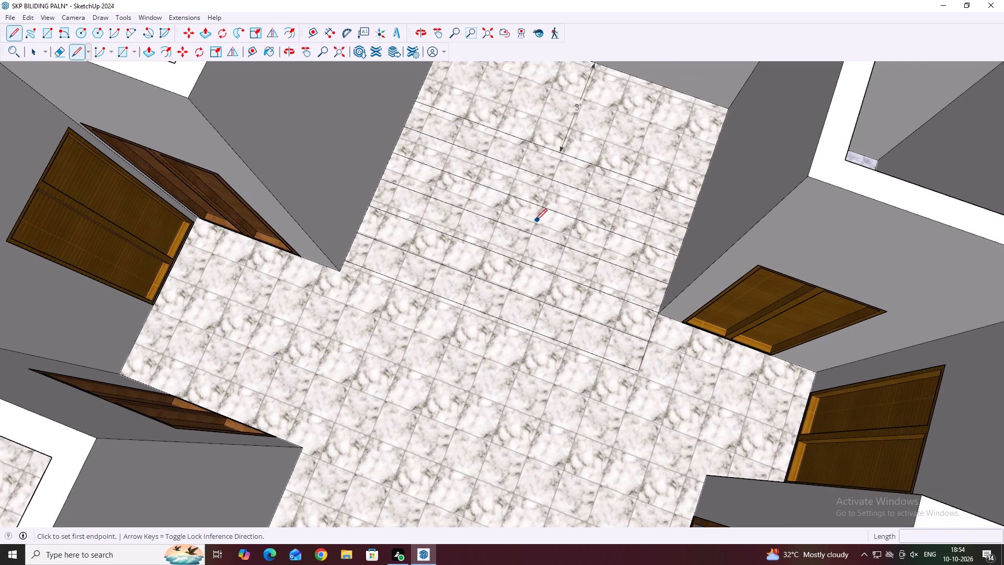
scroll(557, 157, "up", 1)
left_click(556, 150)
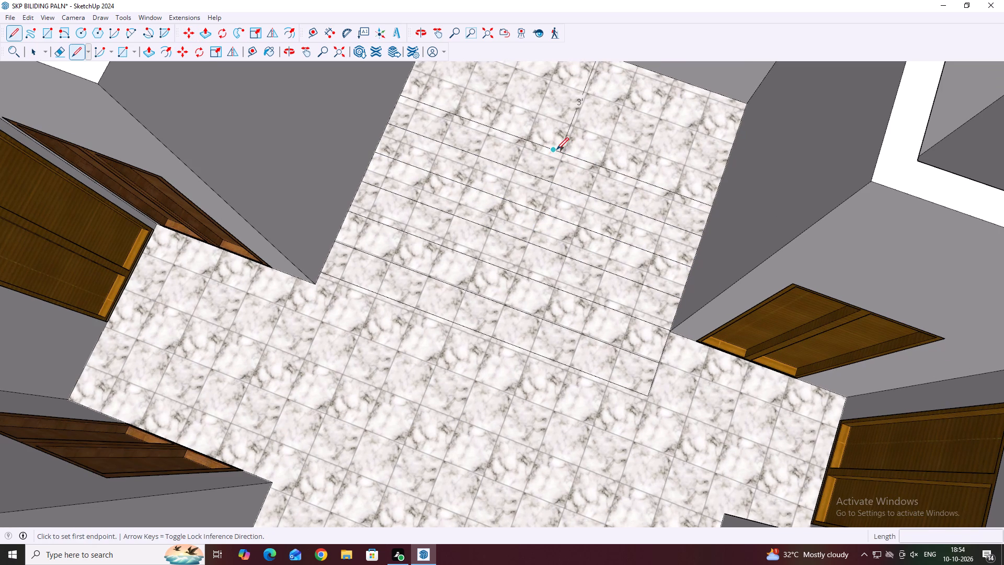
key("Escape")
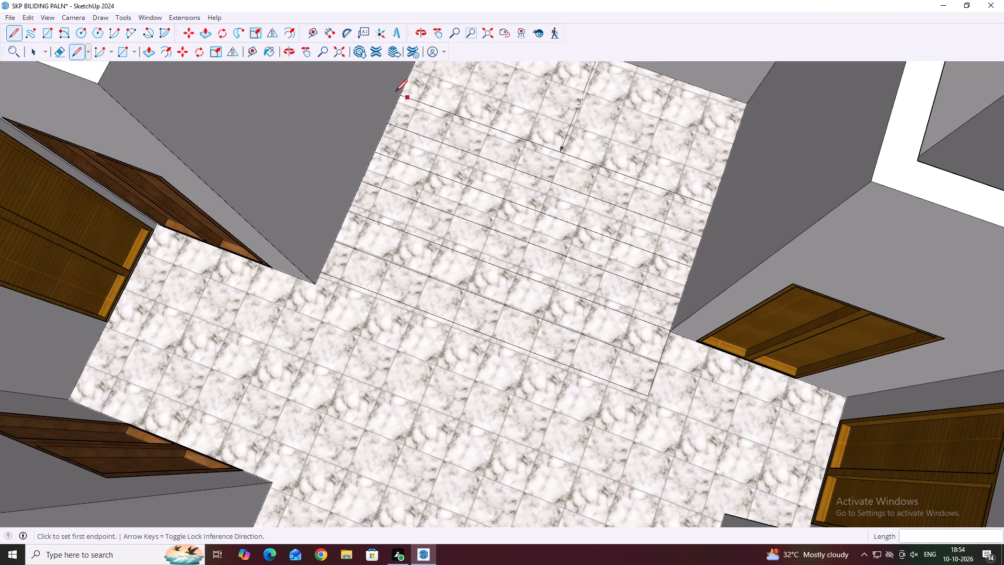
scroll(391, 88, "up", 2)
left_click(404, 93)
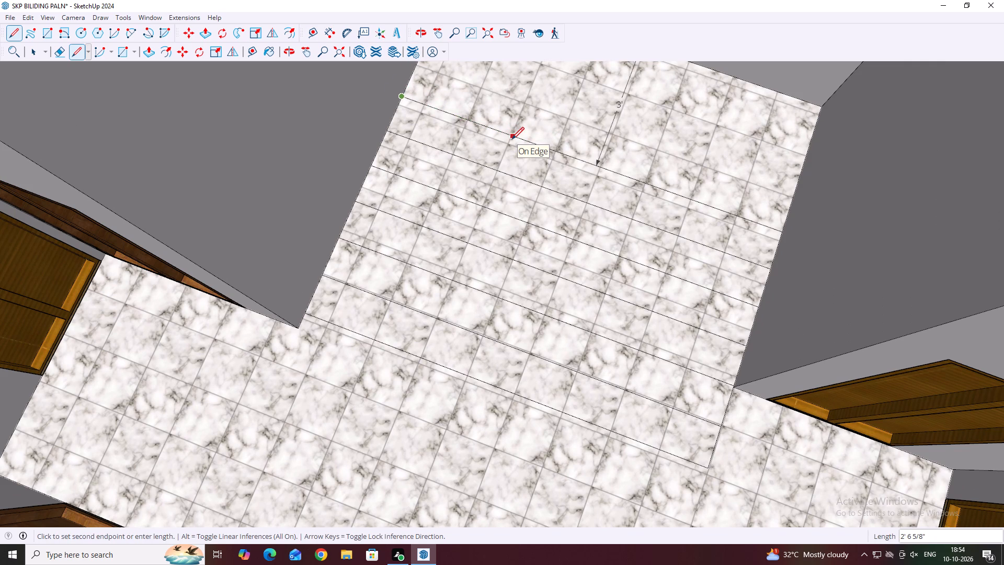
type("3'")
key("Return")
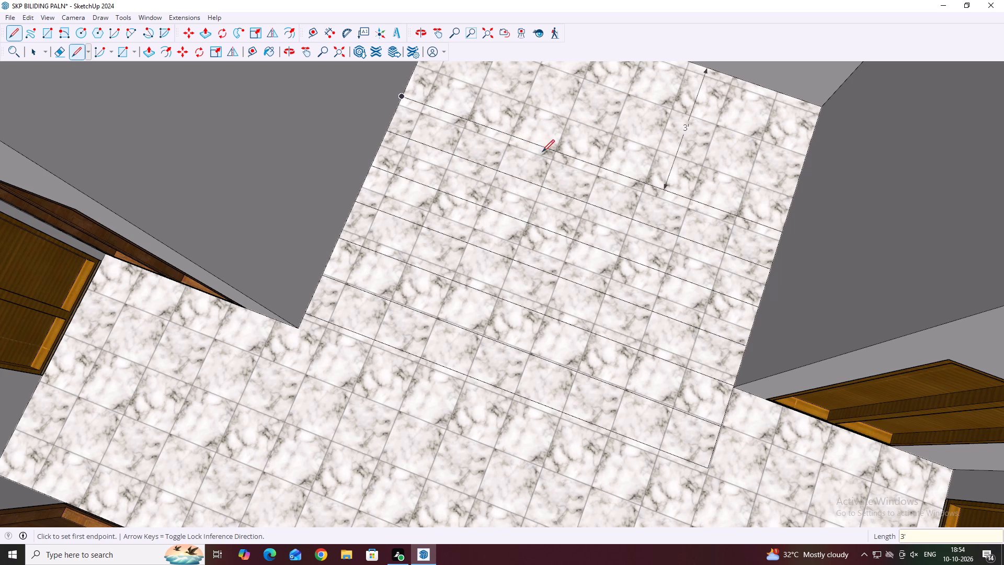
Retrace the 3' segment and draw a line across all the strips from the outer crossing line to the 3' mark.
left_click(403, 95)
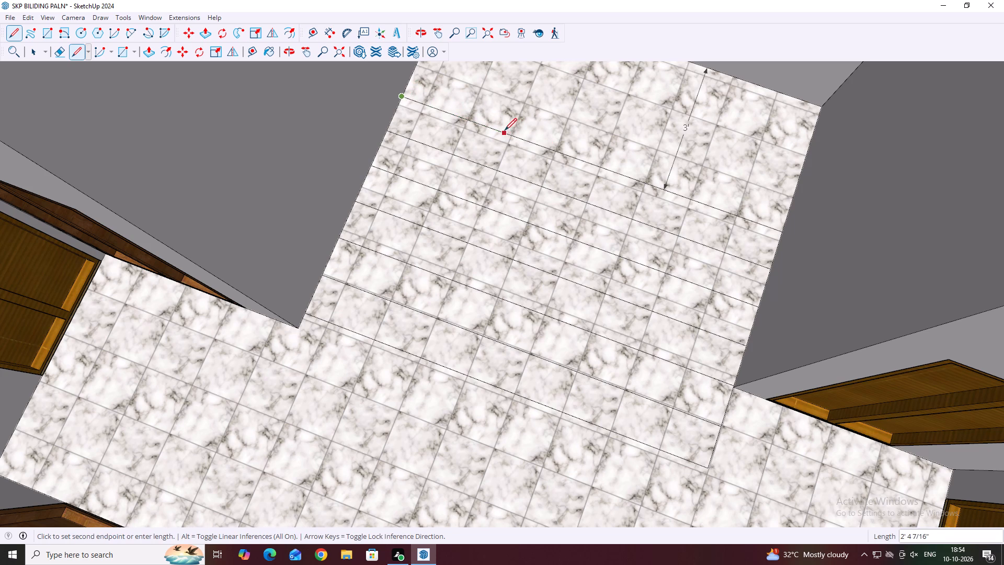
left_click(533, 145)
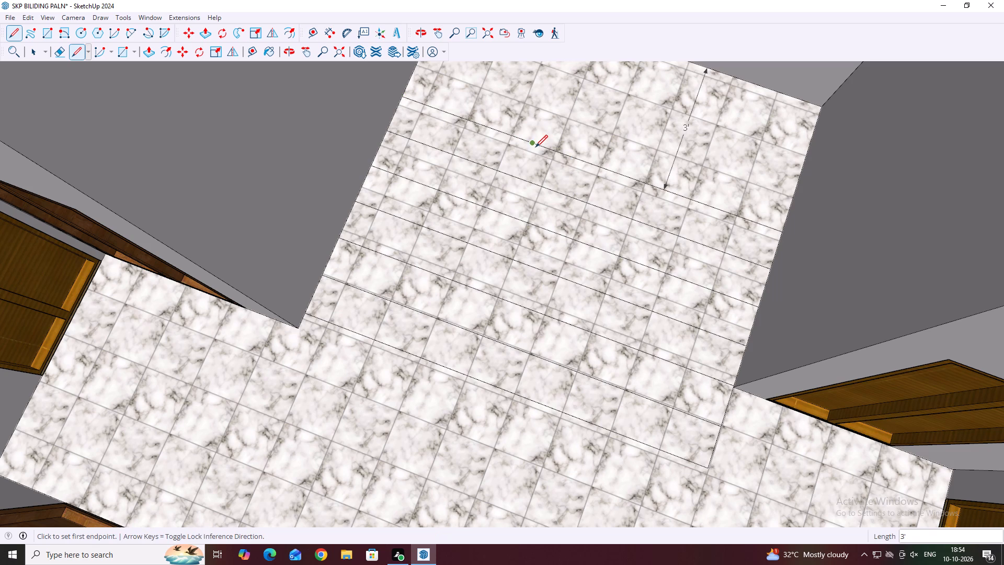
left_click(440, 366)
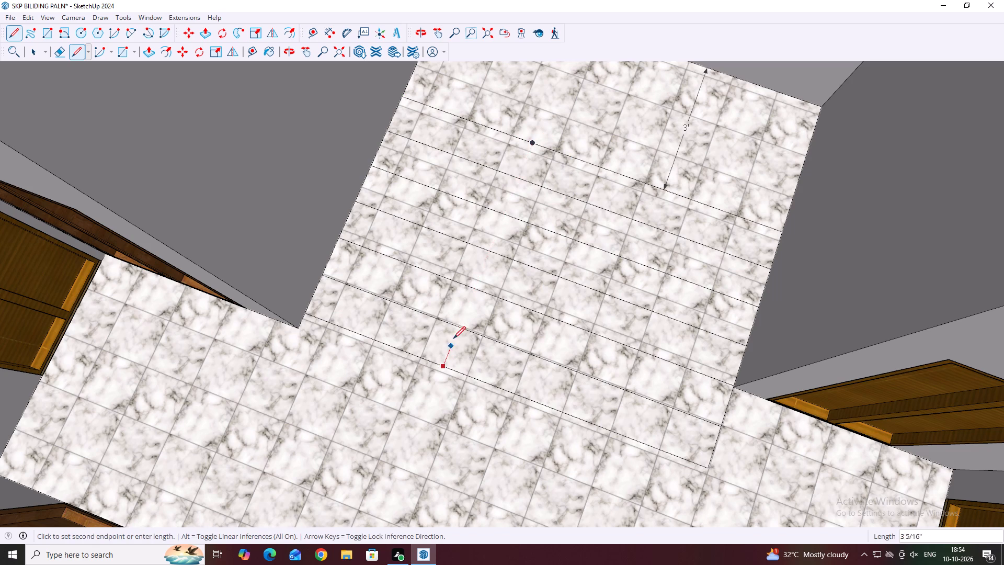
left_click(533, 144)
key("space")
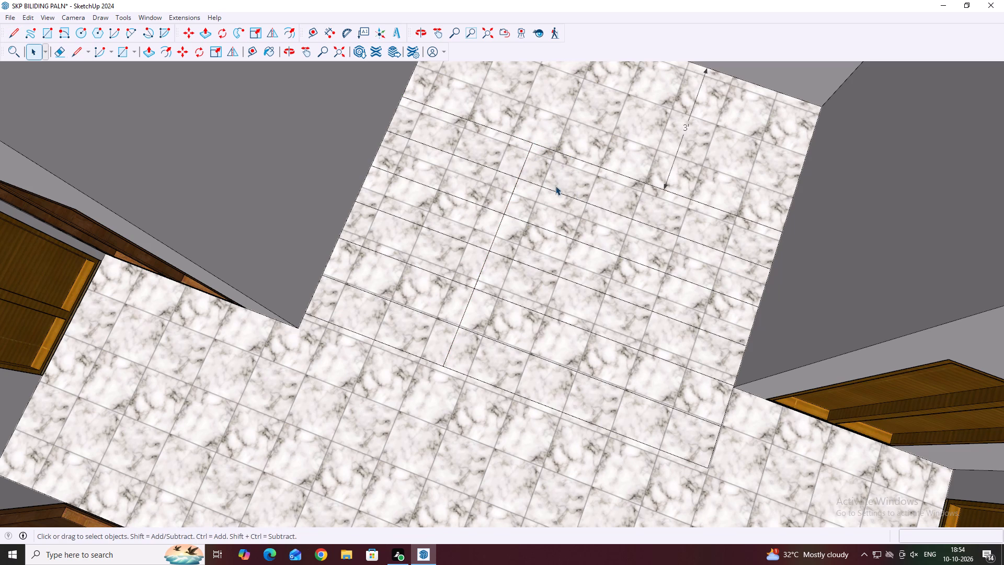
Draw a 3' line along the first crossing line, starting from its end at the wall beside the golden-brown door.
key("l")
scroll(769, 227, "up", 2)
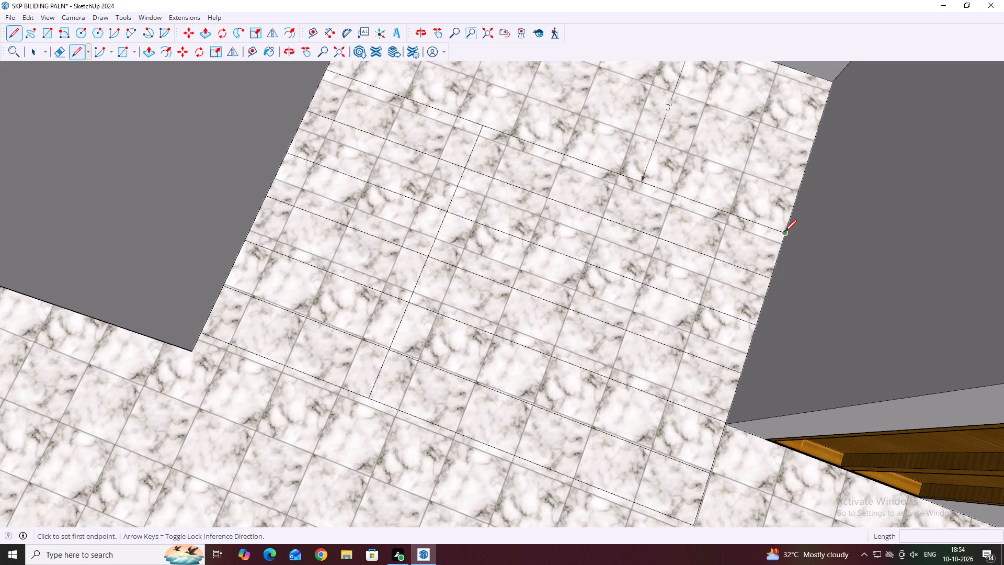
left_click(786, 233)
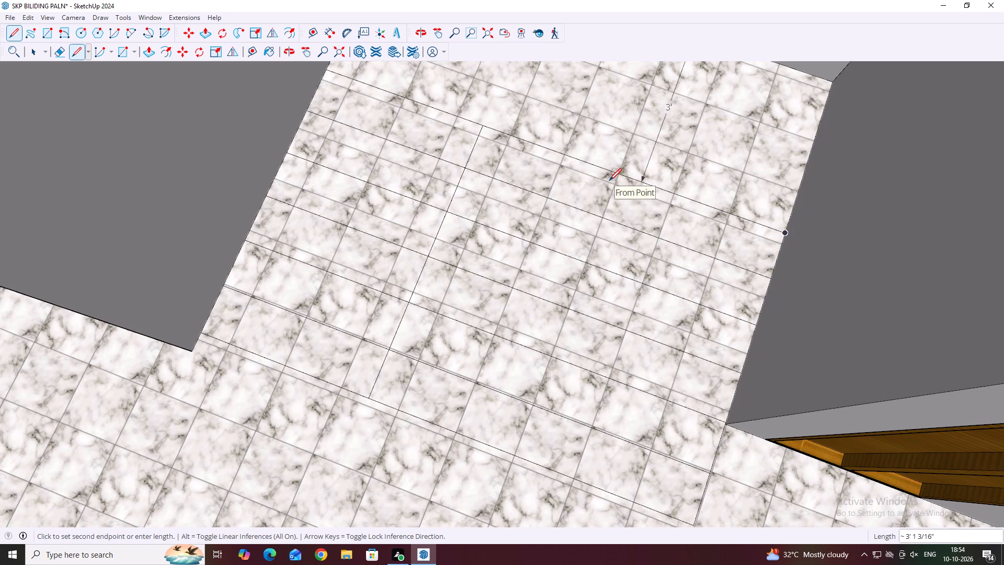
type("3'")
key("Return")
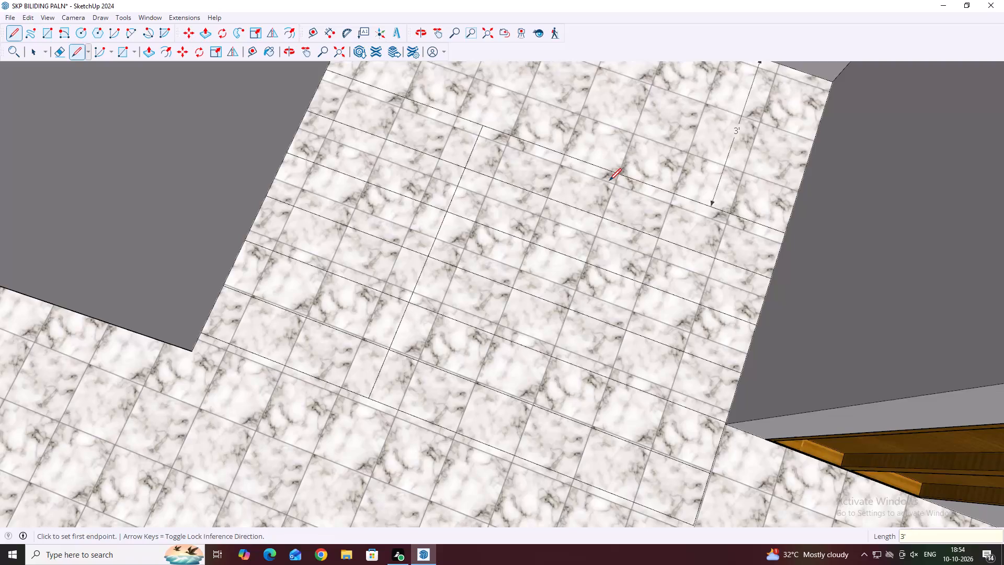
Draw a 5' 1" line across all the strips from the new 3' mark to the outer crossing line.
left_click(616, 173)
scroll(622, 182, "down", 3)
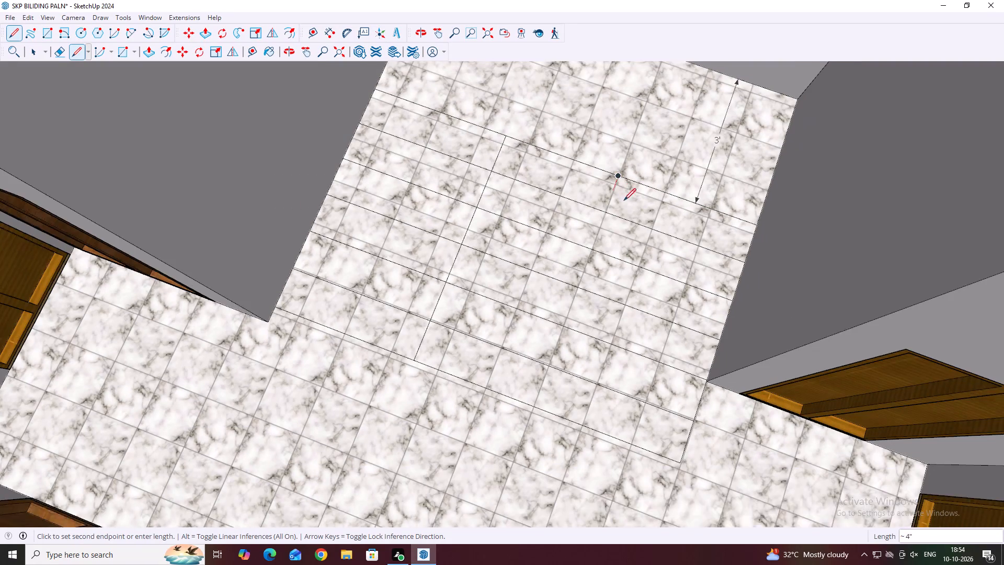
left_click(541, 388)
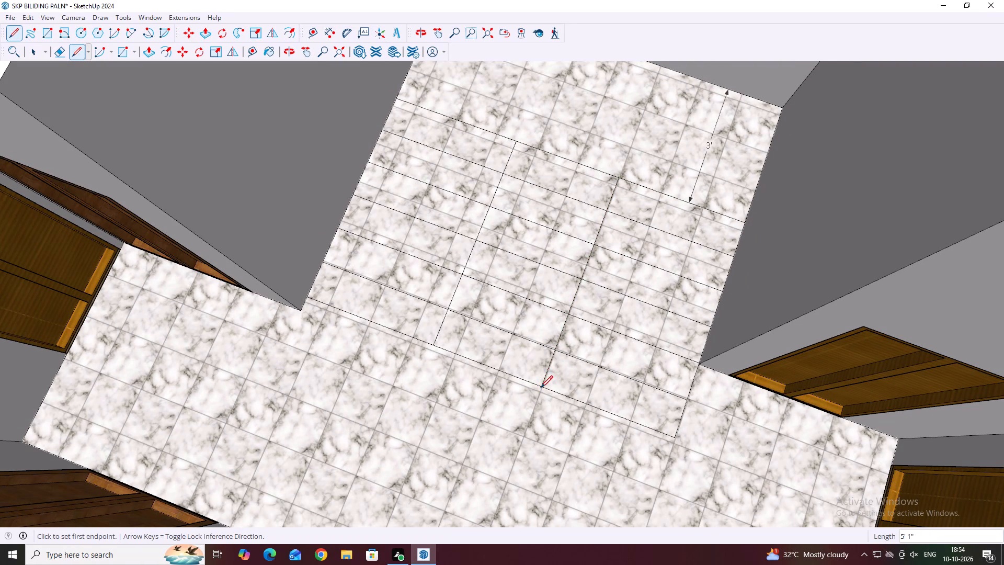
key("Escape")
key("space")
Erase the crossing-line segments between the two lengthwise lines, leaving two separate flights of strips.
scroll(539, 327, "down", 3)
key("e")
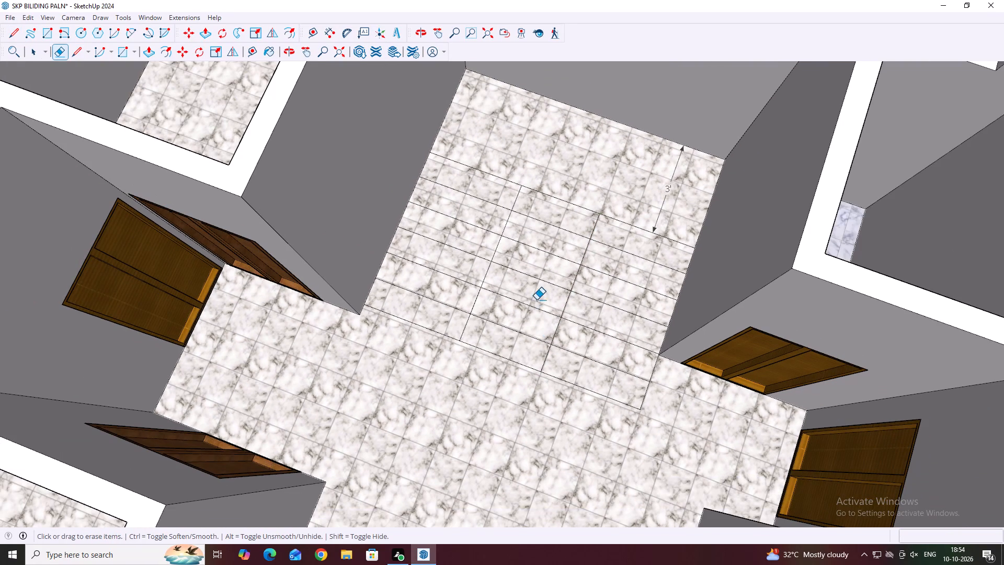
left_click_drag(495, 370, 564, 196)
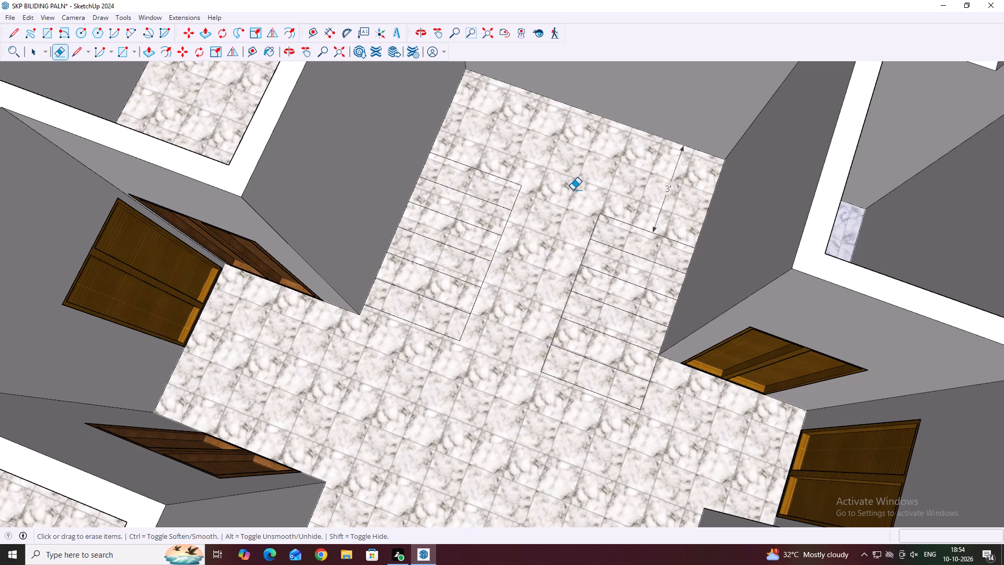
key("Escape")
key("space")
Check the strips of both flights and the surrounding floor by selecting their faces individually.
scroll(481, 194, "up", 2)
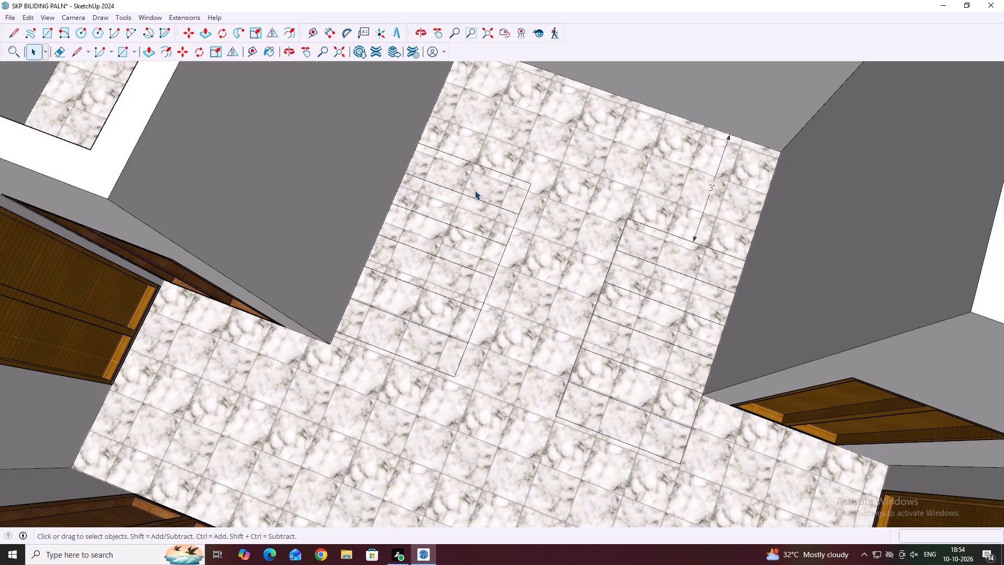
middle_click_drag(494, 230, 548, 308)
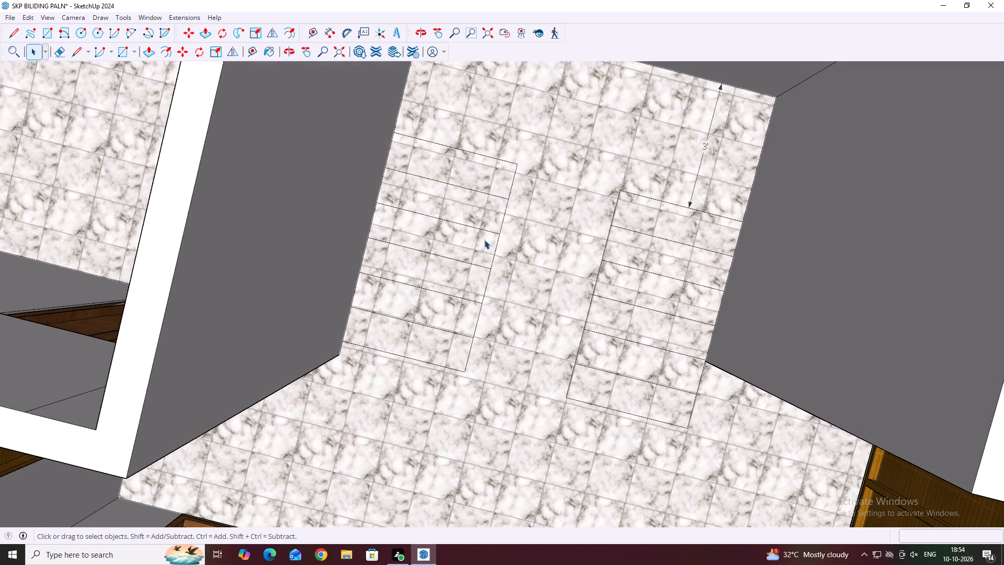
middle_click_drag(675, 248, 664, 218)
left_click(447, 180)
left_click(464, 214)
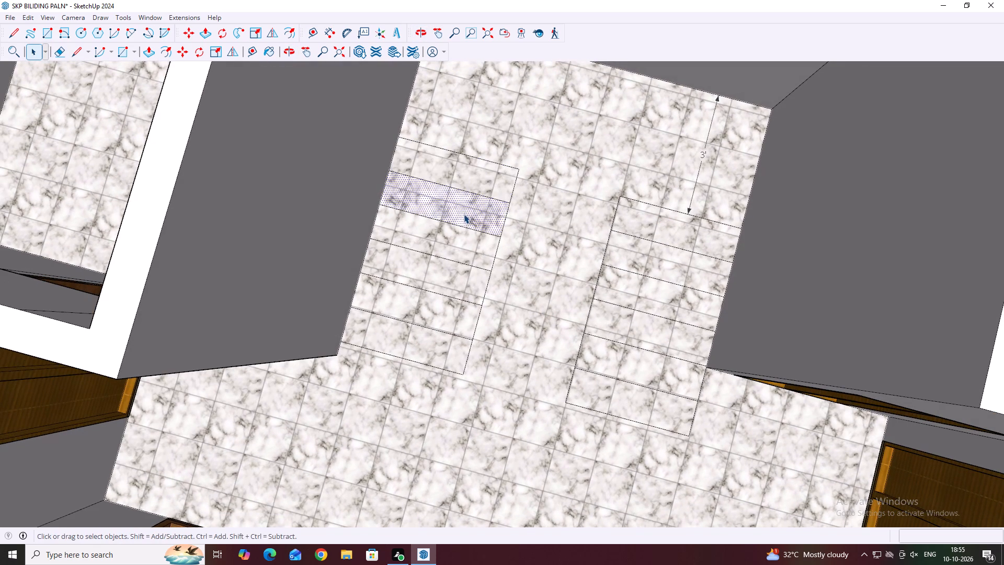
left_click(462, 247)
left_click(458, 265)
left_click(406, 296)
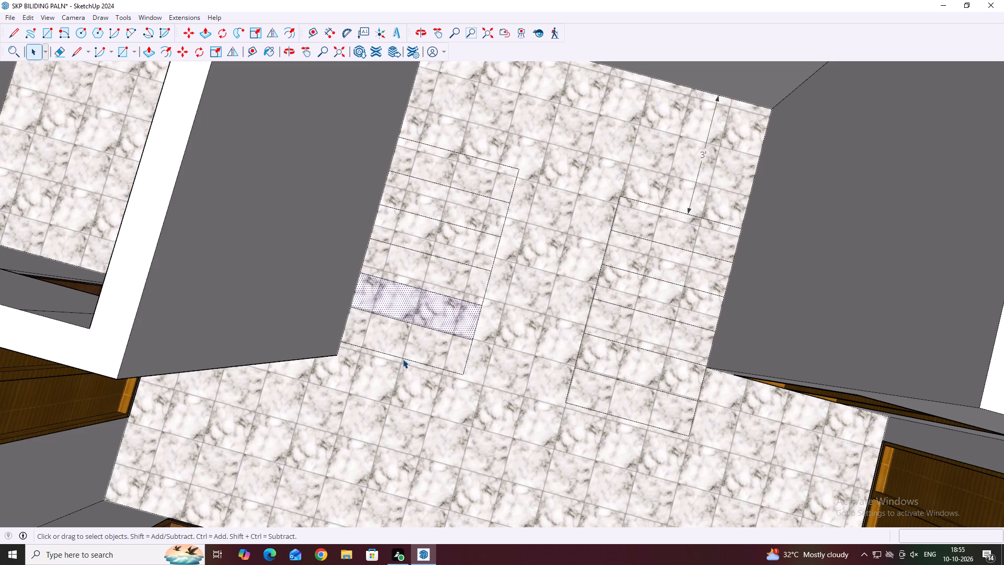
left_click(402, 355)
left_click(594, 398)
left_click(612, 361)
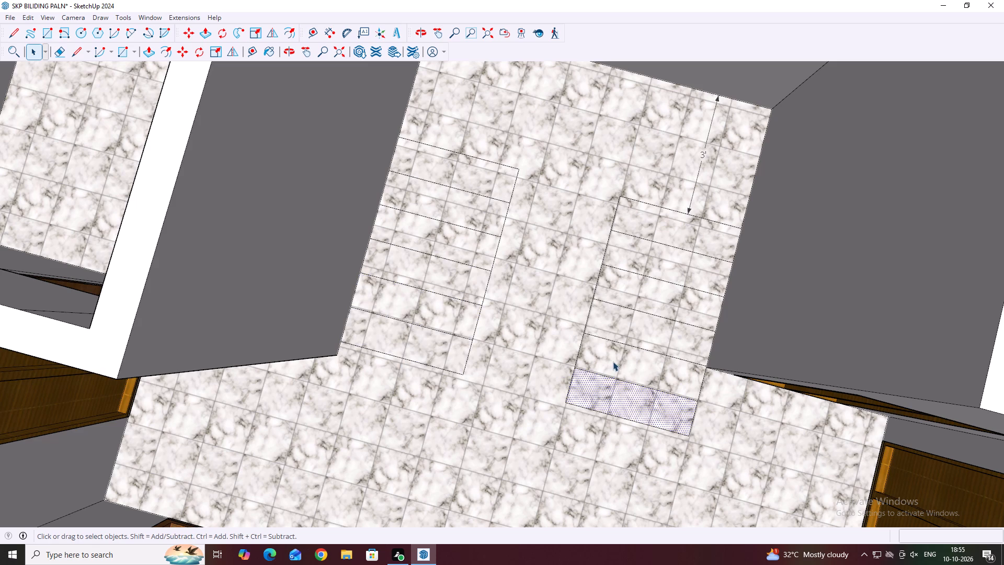
left_click(634, 332)
left_click(641, 295)
left_click(653, 247)
left_click(665, 233)
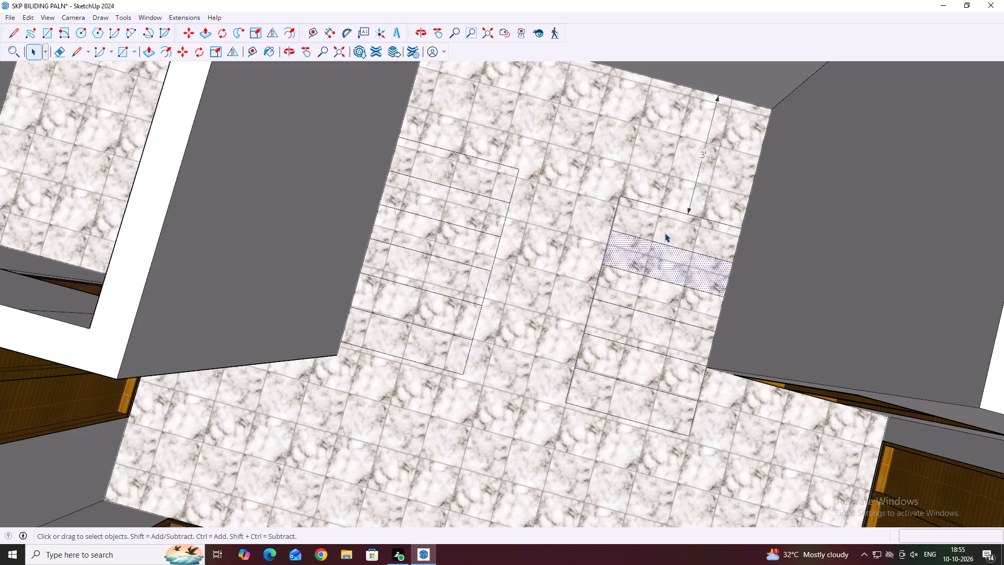
scroll(658, 284, "down", 1)
middle_click_drag(537, 282, 554, 224)
left_click(556, 272)
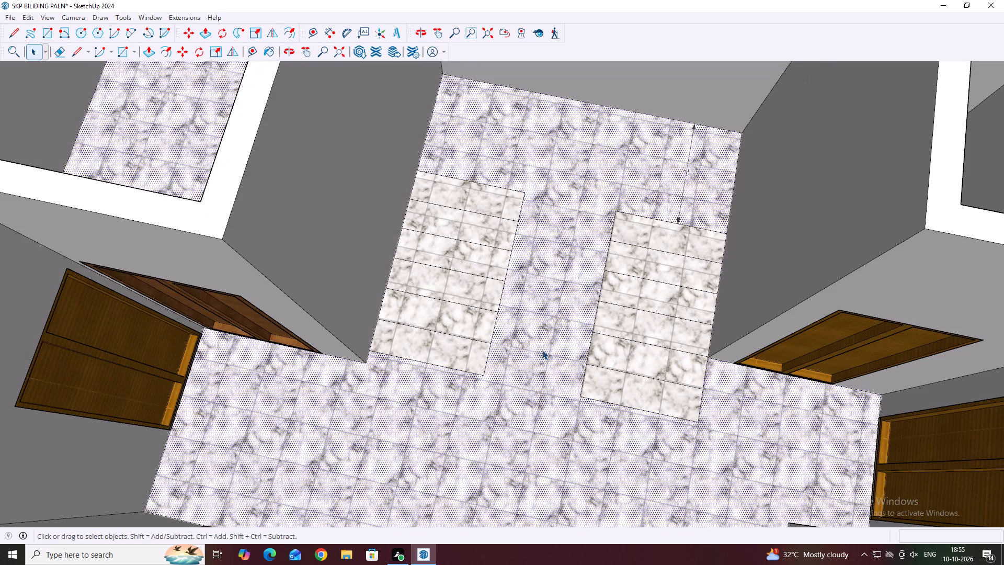
middle_click_drag(538, 356, 561, 251)
left_click(632, 391)
scroll(575, 365, "down", 5)
scroll(489, 370, "up", 2)
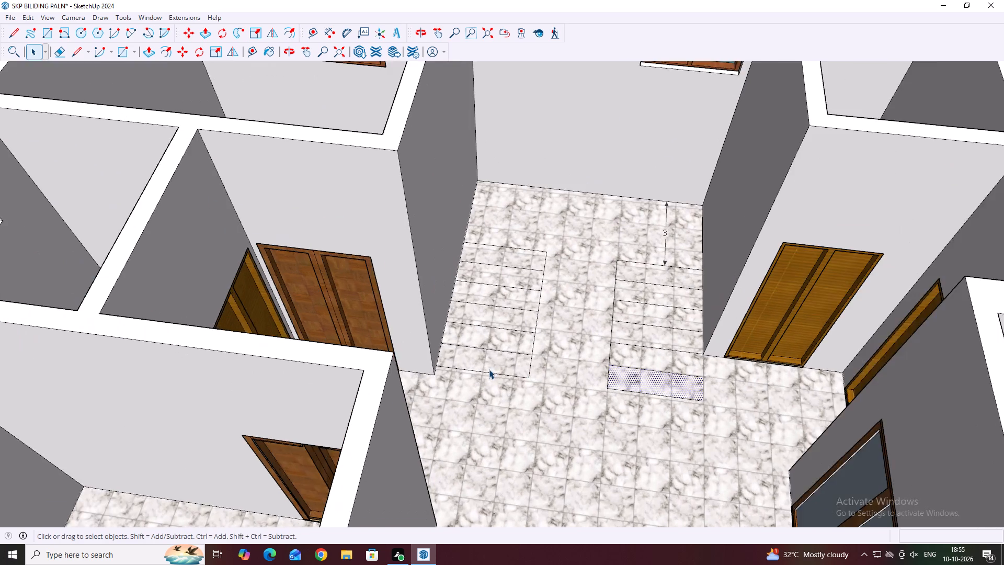
scroll(489, 369, "up", 2)
left_click(488, 365)
Make a component from the innermost strip, face and edges, of the flight beside the dark brown door.
middle_click_drag(523, 348, 537, 321)
middle_click_drag(530, 258, 518, 252)
scroll(526, 256, "up", 1)
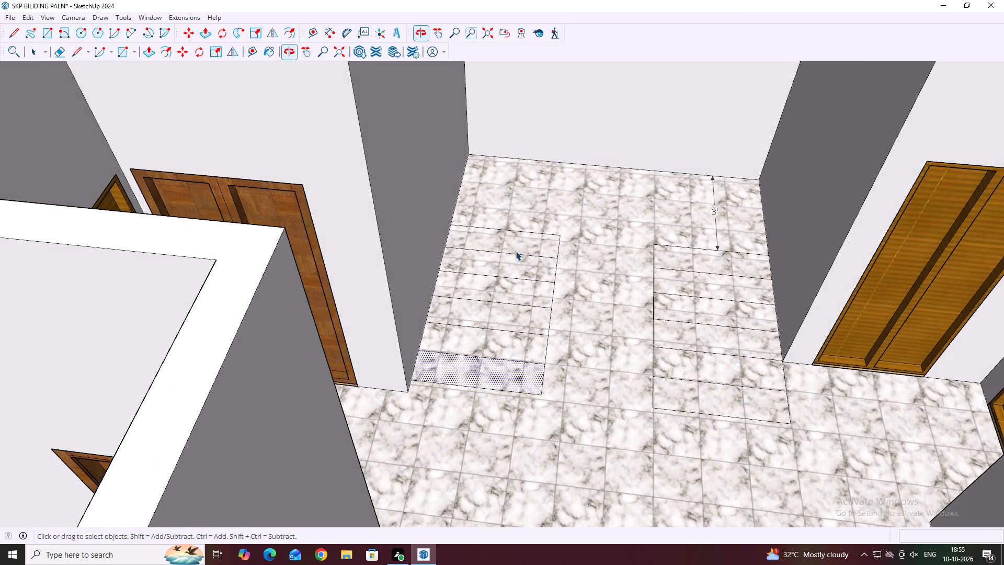
middle_click_drag(516, 251, 493, 308)
scroll(562, 259, "up", 5)
triple_click(539, 225)
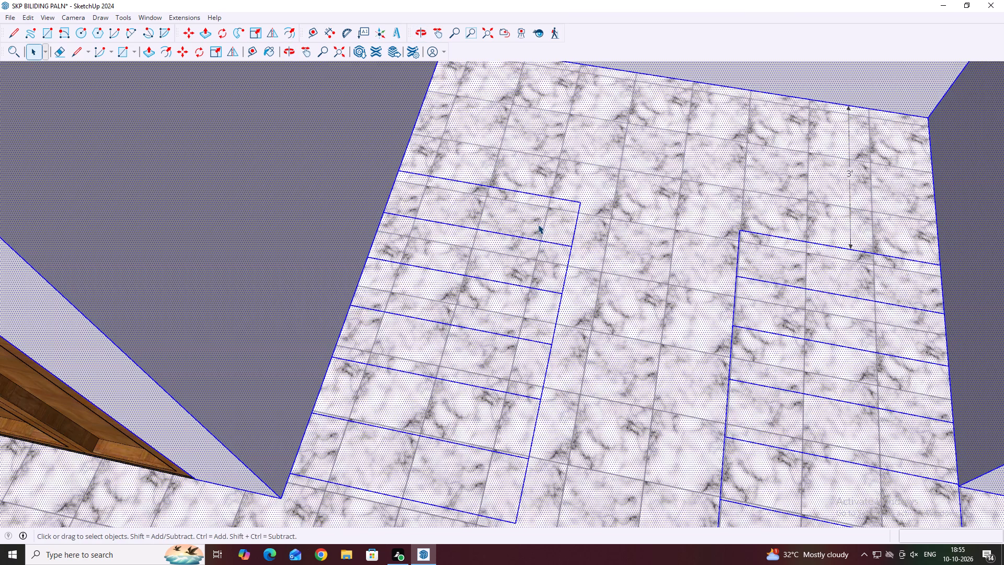
left_click(538, 224)
left_click(549, 229)
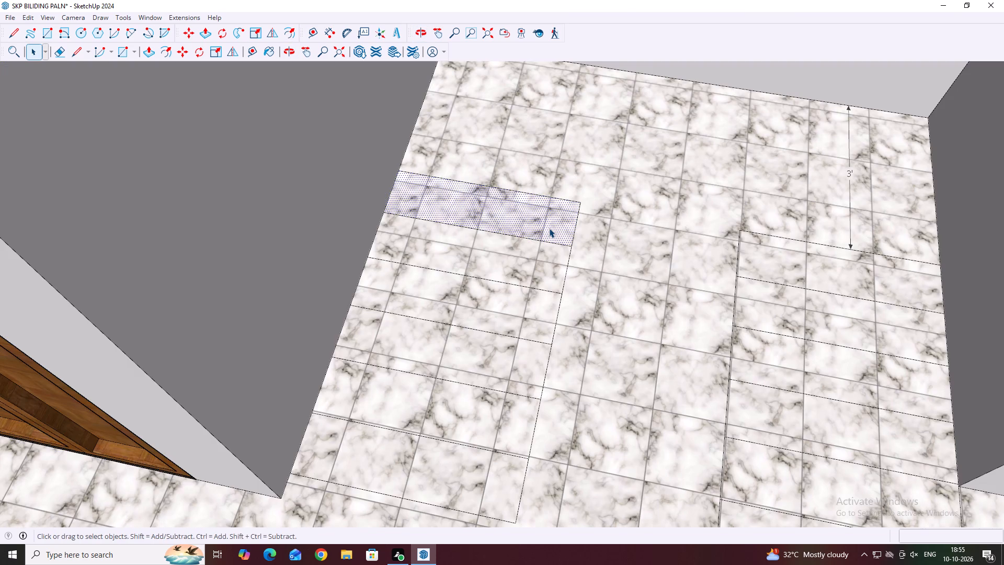
left_click(549, 228)
left_click(549, 228)
right_click(549, 228)
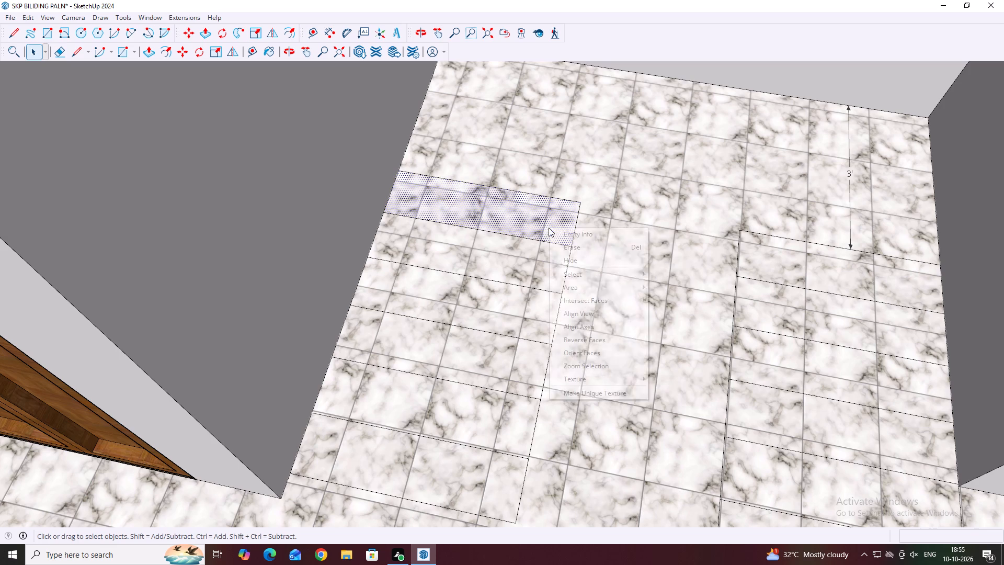
left_click(528, 227)
double_click(531, 221)
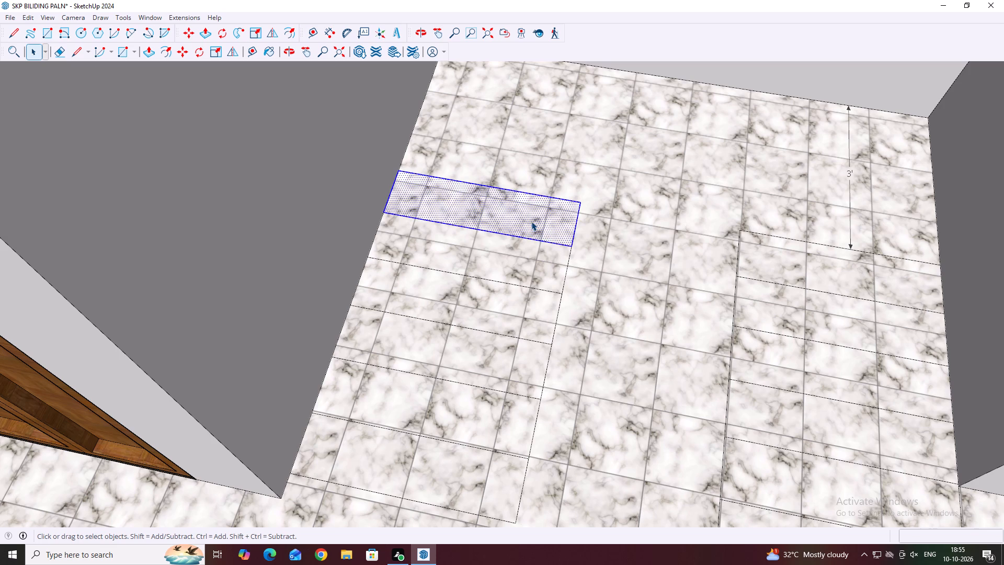
right_click(531, 221)
left_click(587, 306)
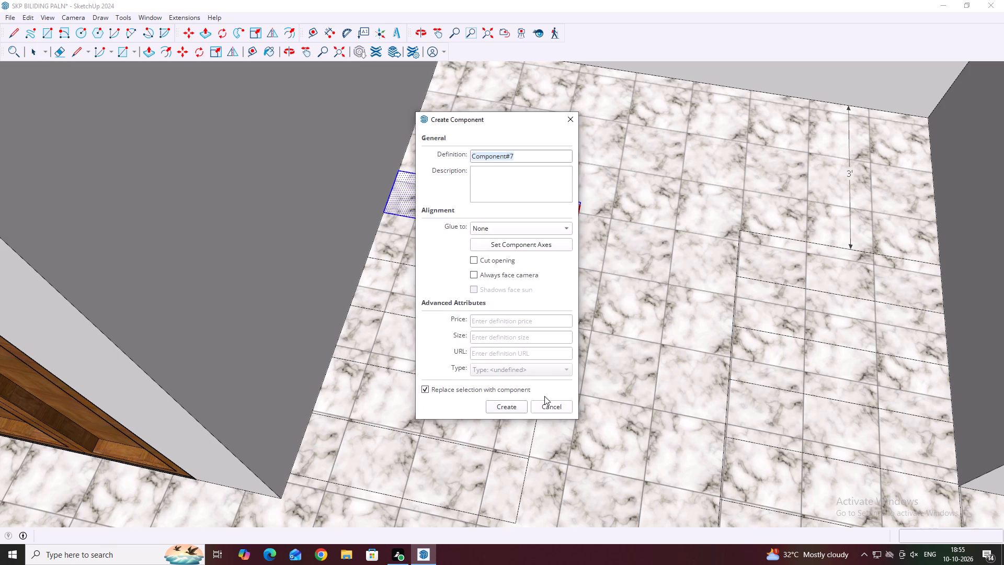
left_click(519, 406)
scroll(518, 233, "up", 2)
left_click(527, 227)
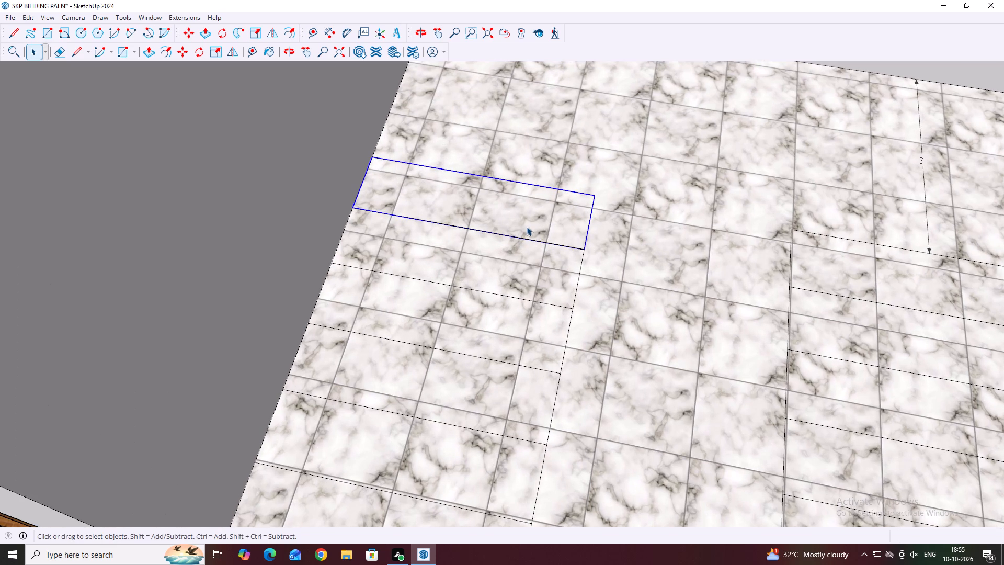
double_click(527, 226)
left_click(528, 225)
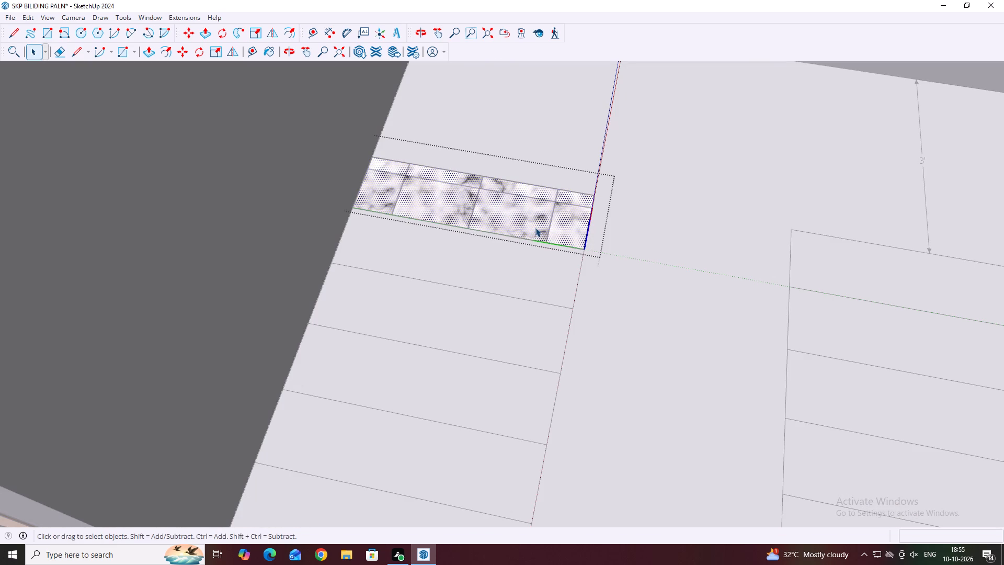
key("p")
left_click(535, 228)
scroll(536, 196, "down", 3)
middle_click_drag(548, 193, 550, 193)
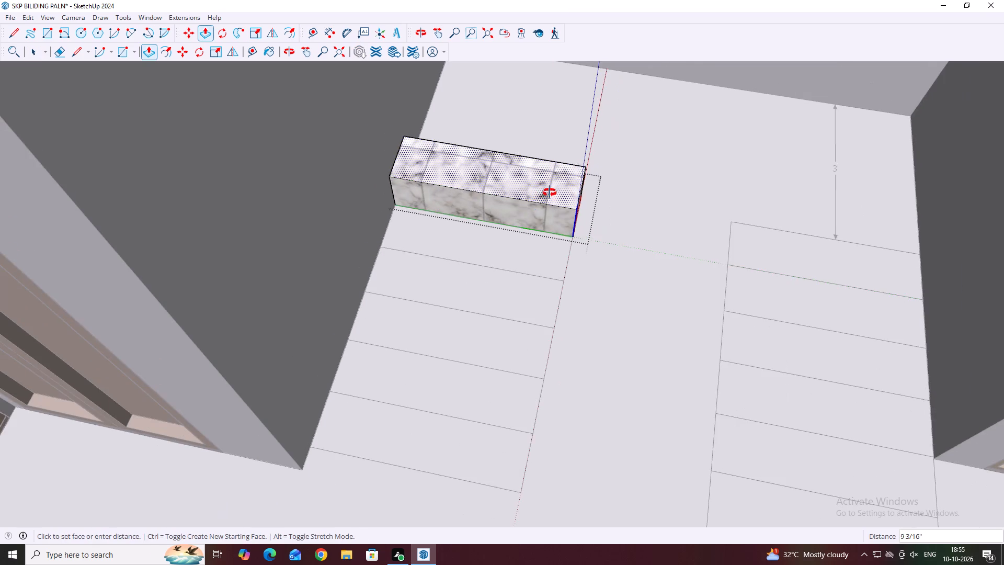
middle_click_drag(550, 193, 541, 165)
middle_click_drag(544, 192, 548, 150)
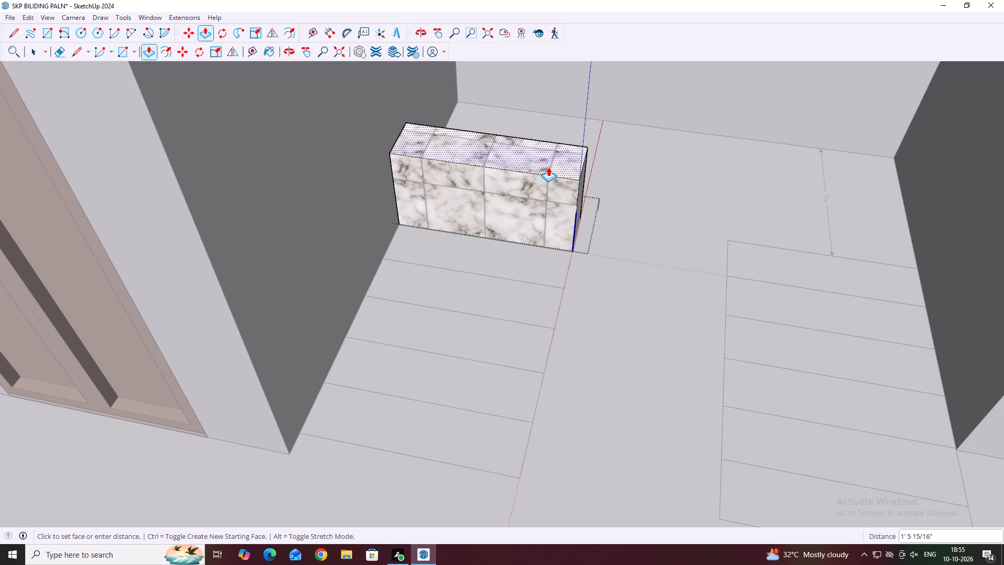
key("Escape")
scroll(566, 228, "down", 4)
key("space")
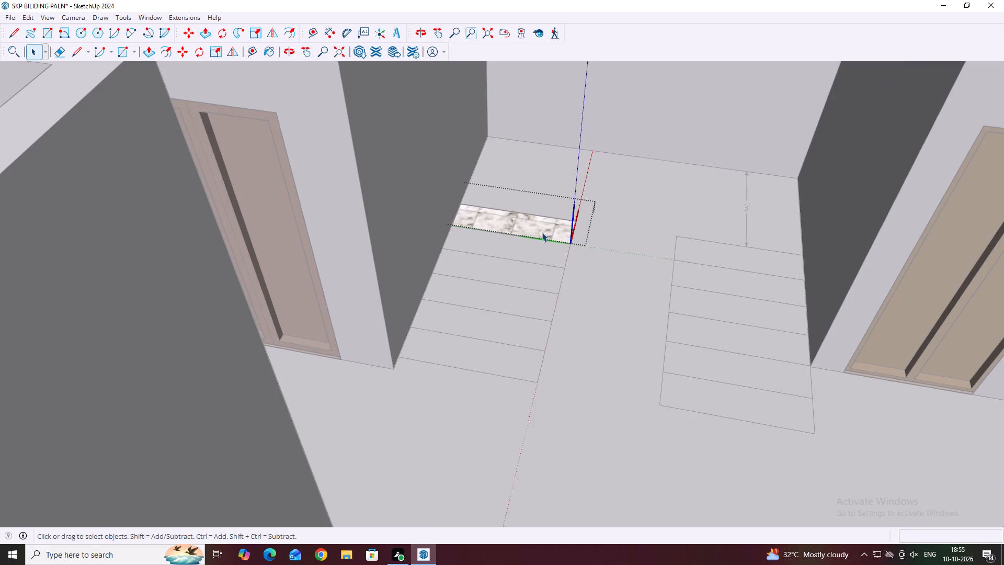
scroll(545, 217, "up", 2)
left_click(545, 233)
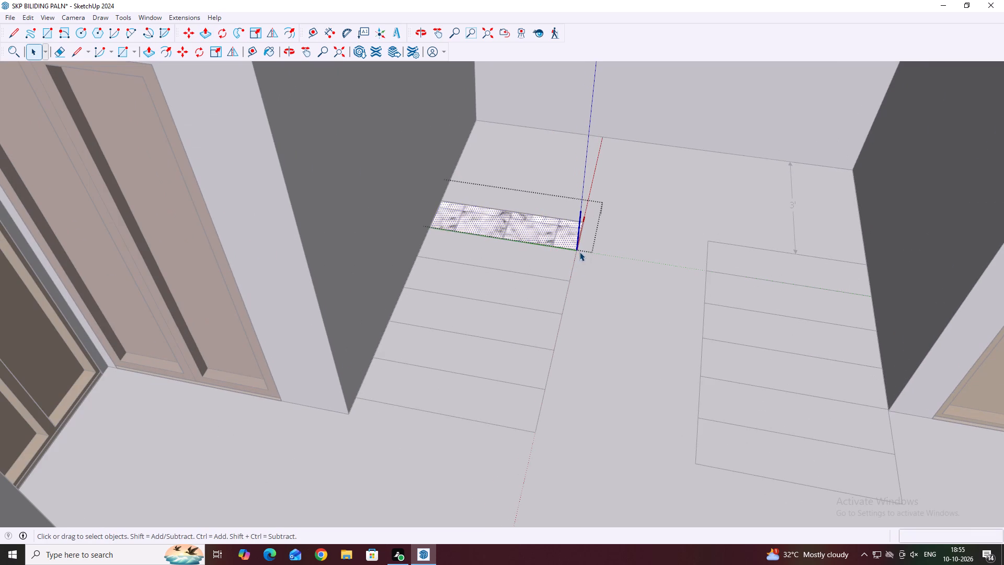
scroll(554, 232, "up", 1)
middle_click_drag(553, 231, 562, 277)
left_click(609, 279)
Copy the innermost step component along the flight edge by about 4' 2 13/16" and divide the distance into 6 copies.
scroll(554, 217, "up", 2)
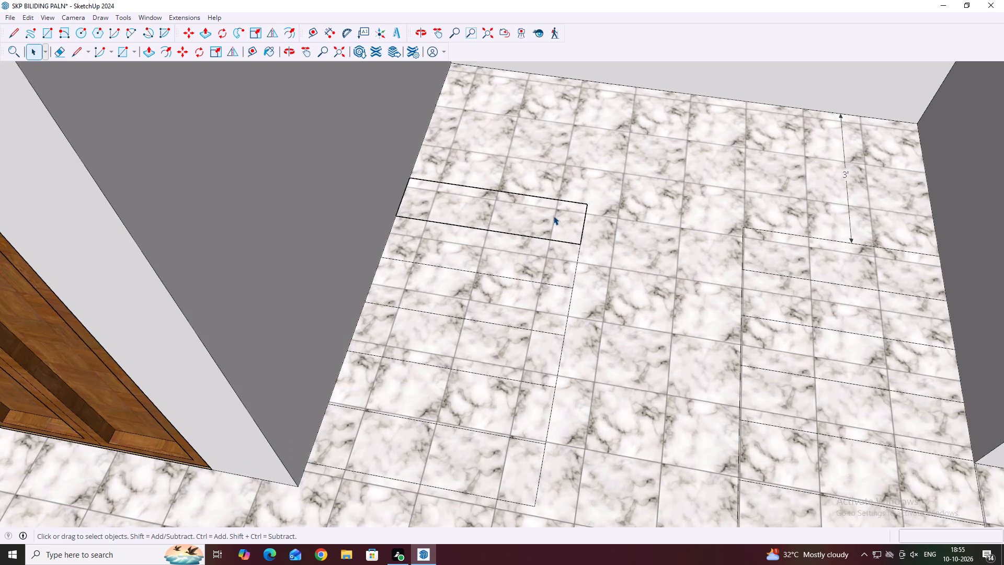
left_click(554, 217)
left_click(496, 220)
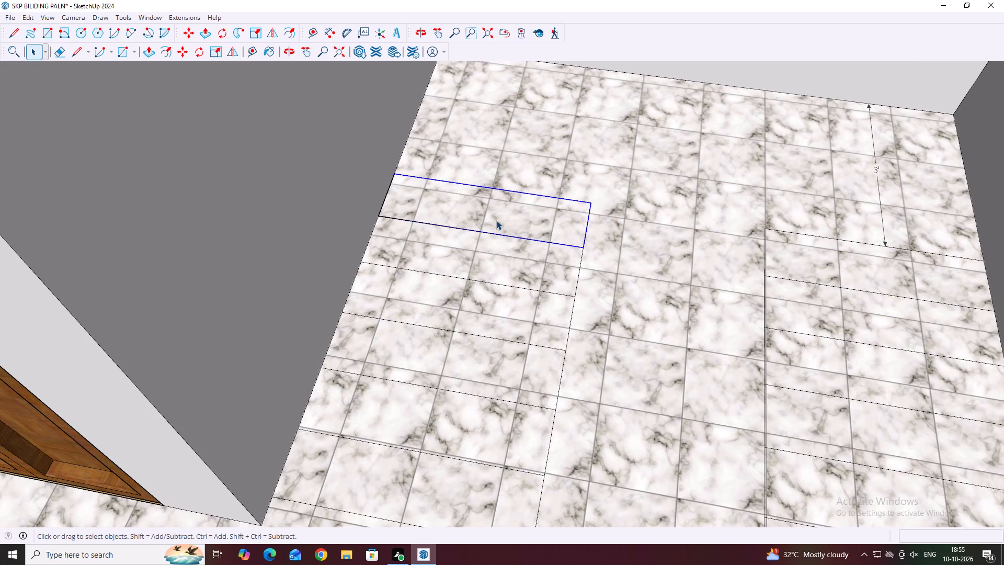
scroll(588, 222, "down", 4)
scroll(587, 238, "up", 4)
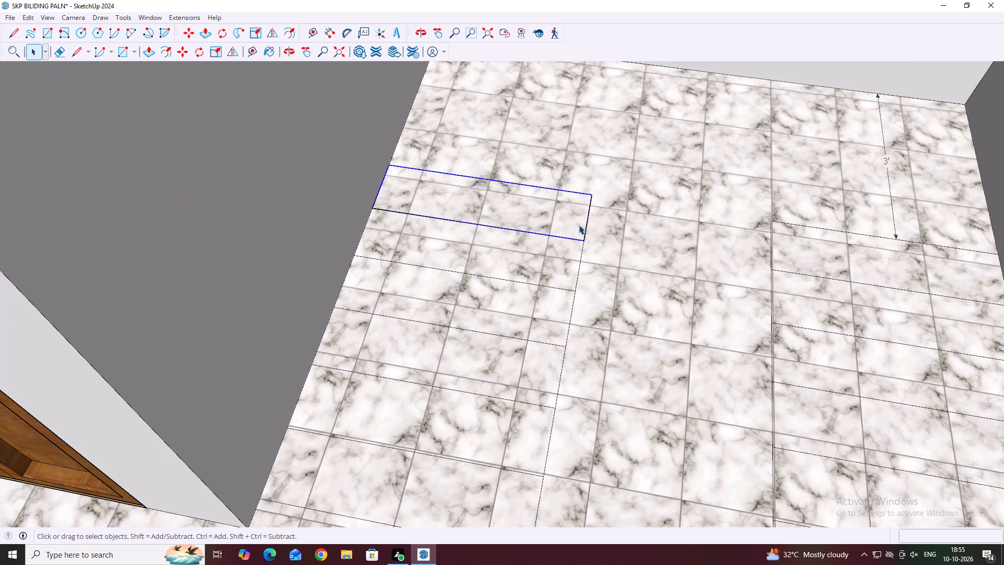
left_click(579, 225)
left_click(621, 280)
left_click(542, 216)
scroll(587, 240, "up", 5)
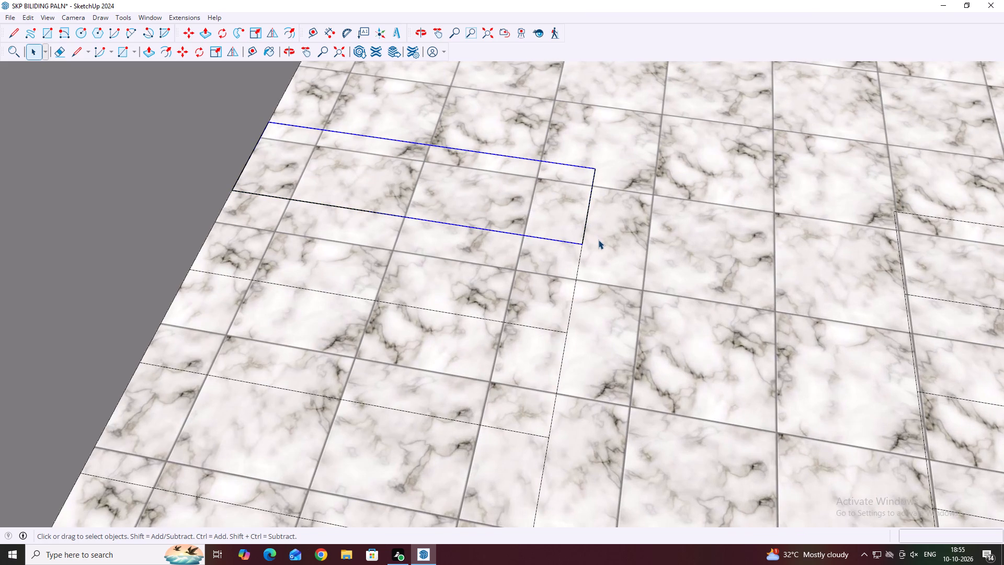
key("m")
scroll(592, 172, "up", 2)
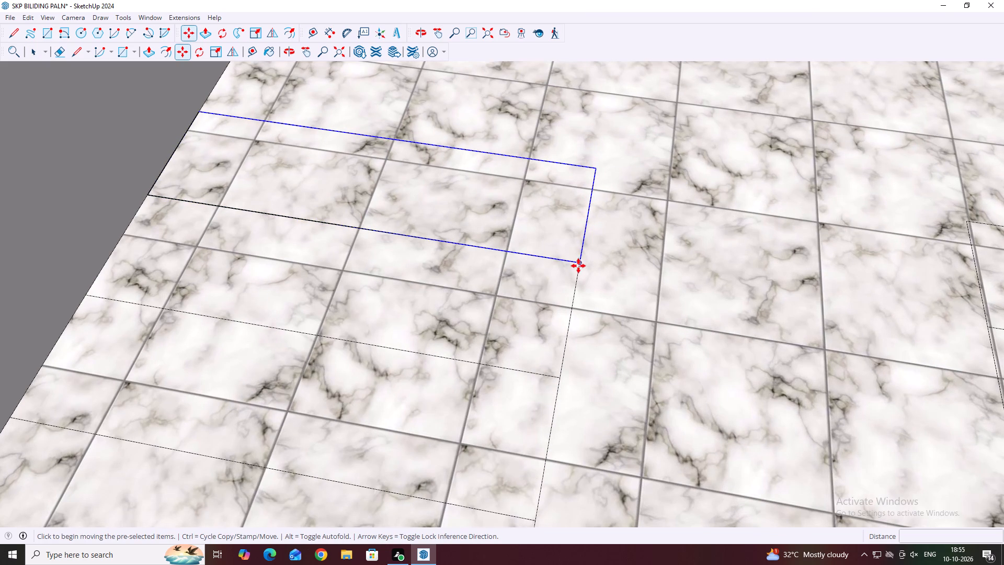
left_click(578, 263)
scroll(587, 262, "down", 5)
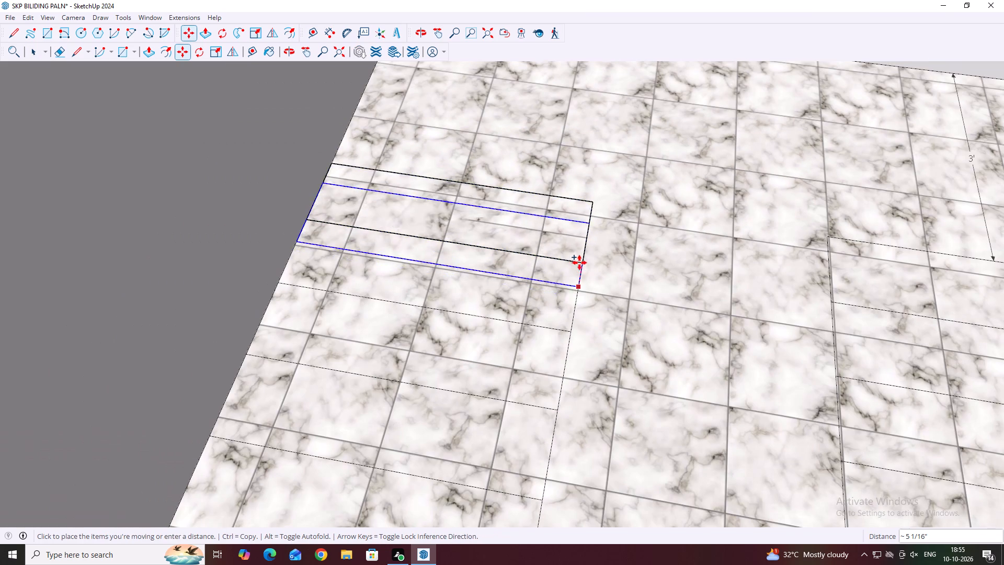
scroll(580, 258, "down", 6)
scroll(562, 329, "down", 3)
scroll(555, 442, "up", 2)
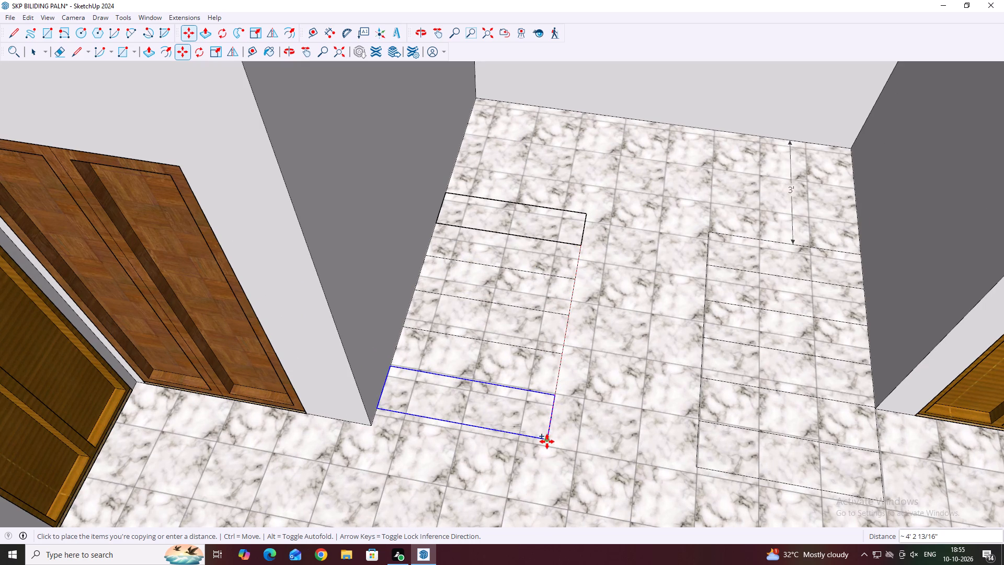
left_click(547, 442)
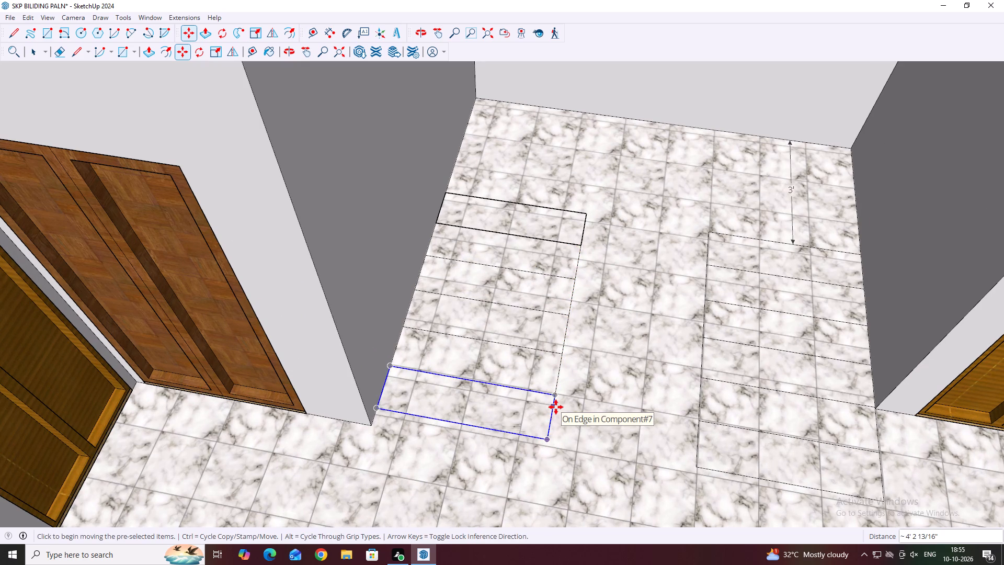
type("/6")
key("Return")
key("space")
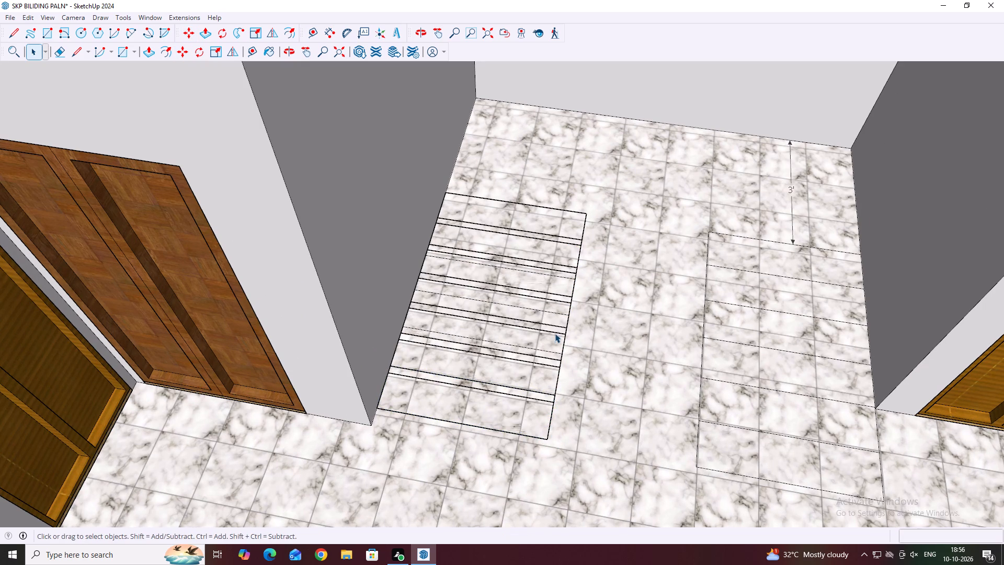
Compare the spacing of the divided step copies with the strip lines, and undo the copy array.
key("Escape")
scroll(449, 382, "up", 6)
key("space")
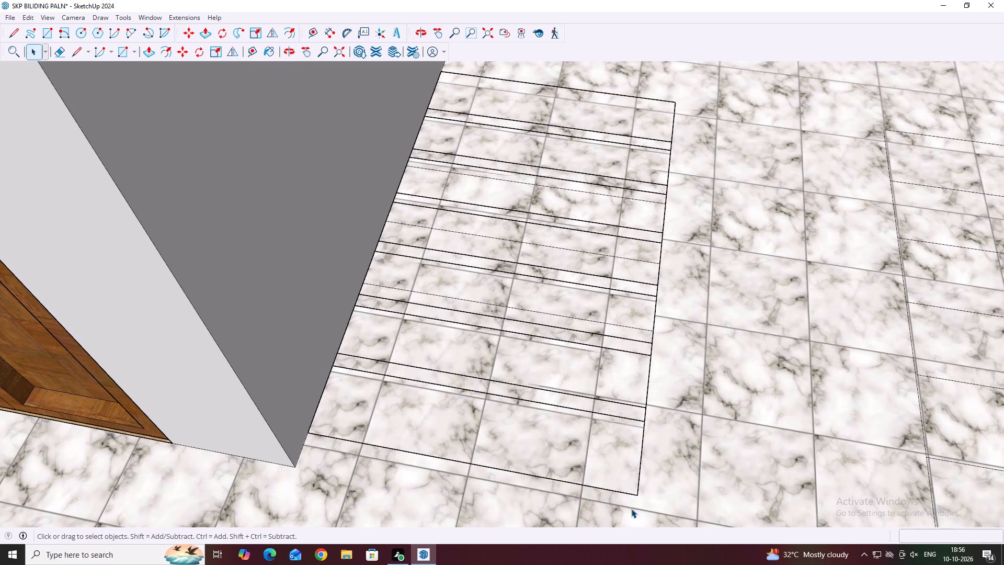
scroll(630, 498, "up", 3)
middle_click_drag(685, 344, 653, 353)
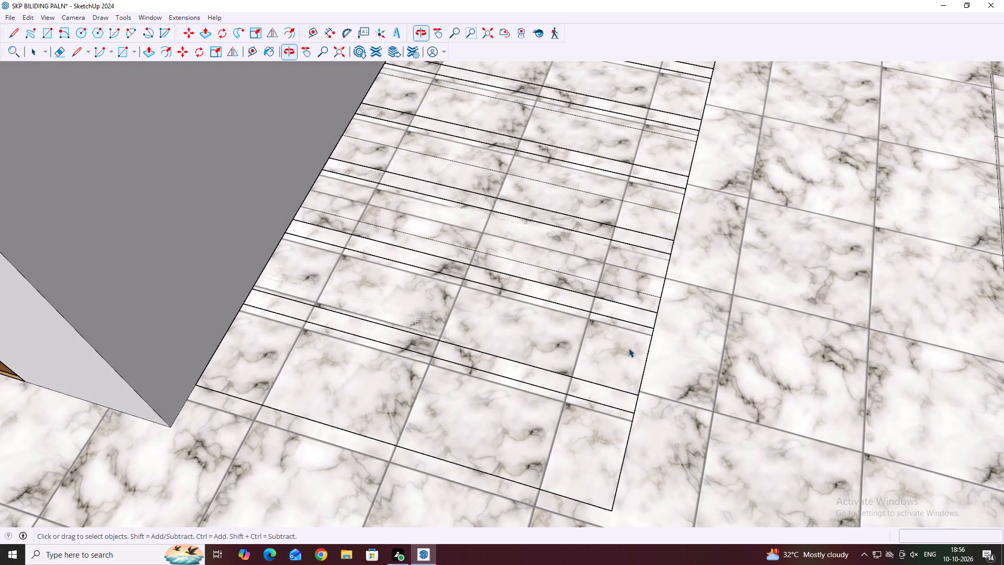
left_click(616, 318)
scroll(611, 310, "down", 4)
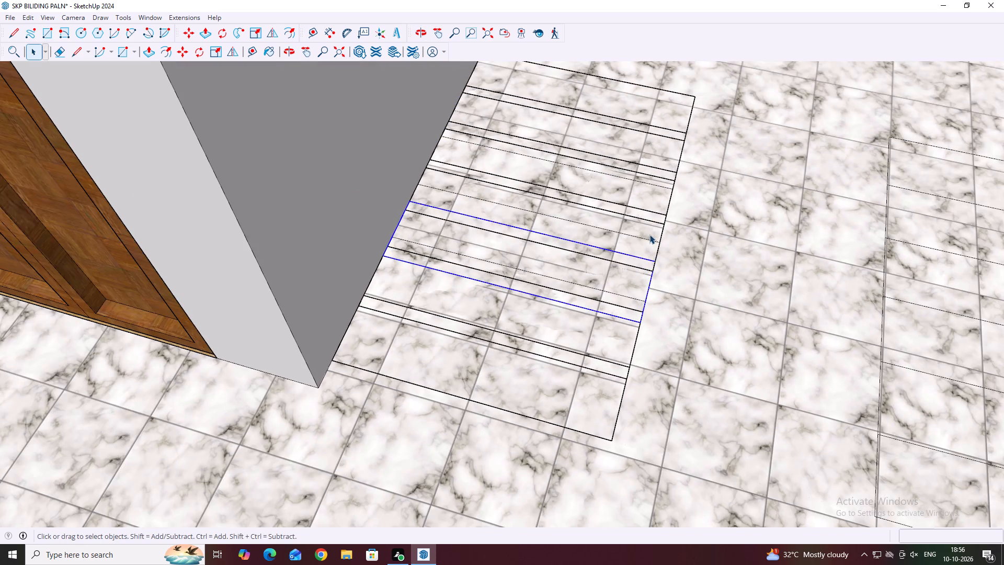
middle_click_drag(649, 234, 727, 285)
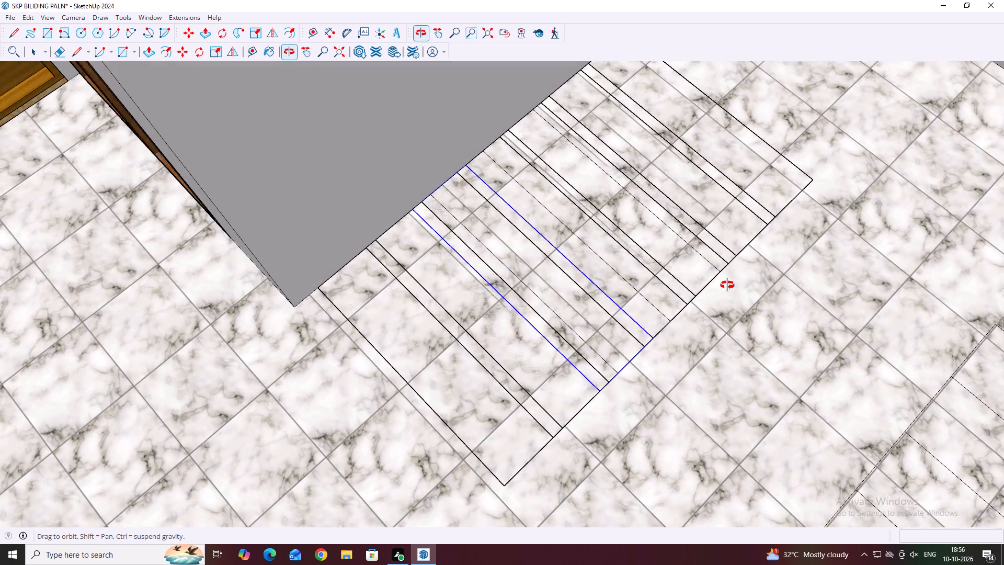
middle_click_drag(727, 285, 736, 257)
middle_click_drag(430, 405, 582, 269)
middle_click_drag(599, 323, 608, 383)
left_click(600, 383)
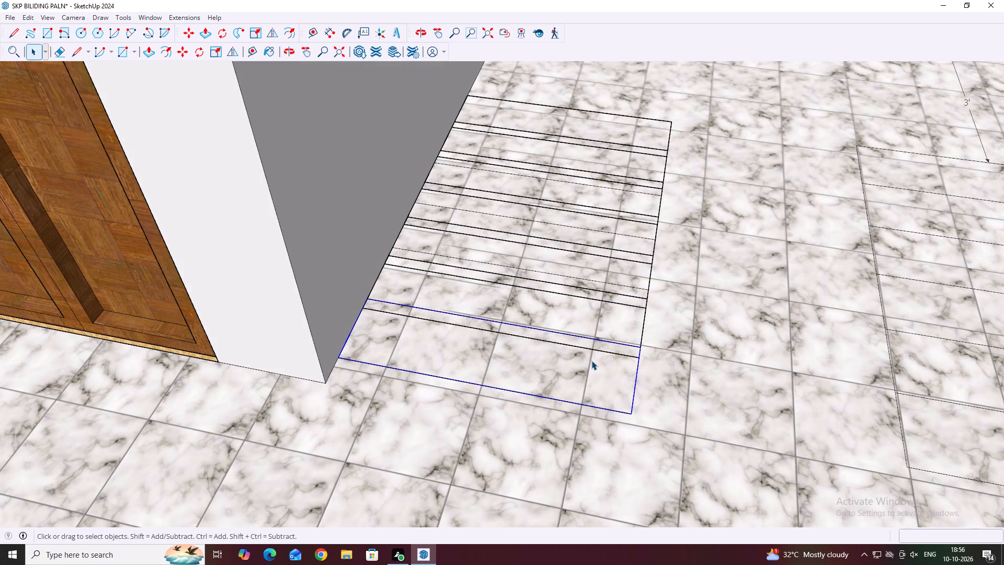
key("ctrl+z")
Copy the innermost step component, corner to corner, onto the outermost strip of the same flight, about 4' 2 13/16" away.
middle_click_drag(595, 283, 590, 483)
scroll(619, 327, "down", 5)
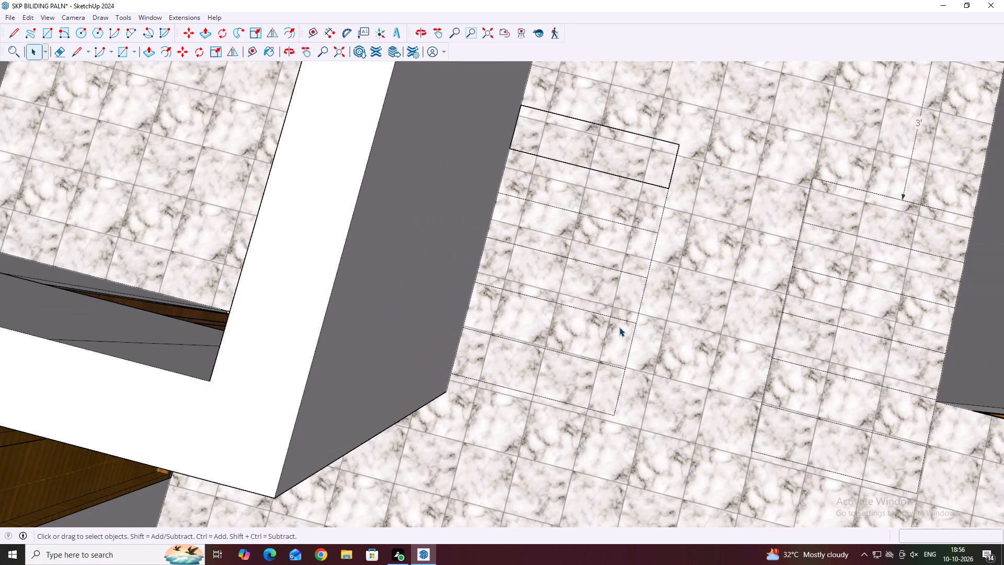
left_click(632, 213)
left_click(611, 241)
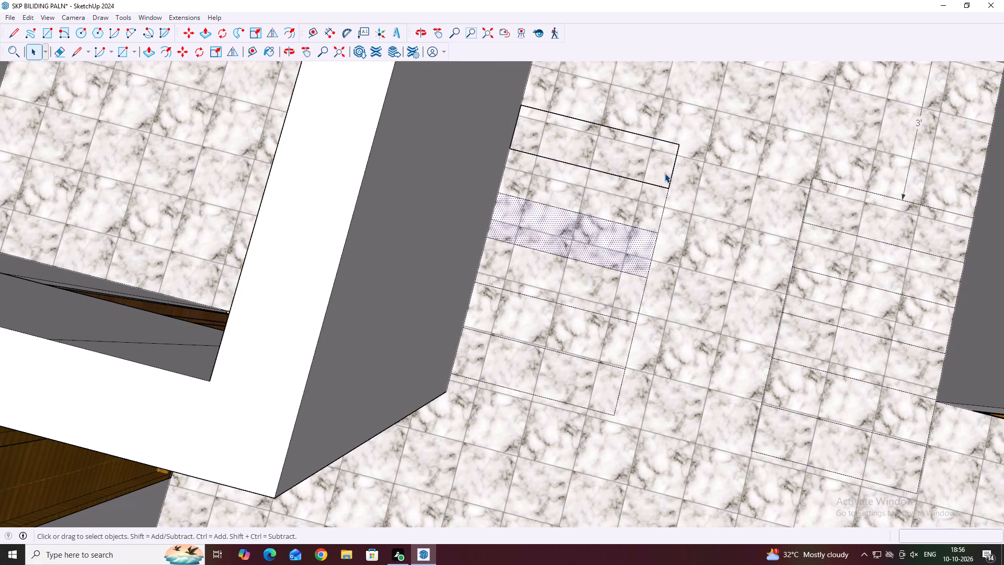
scroll(665, 173, "up", 2)
left_click(664, 172)
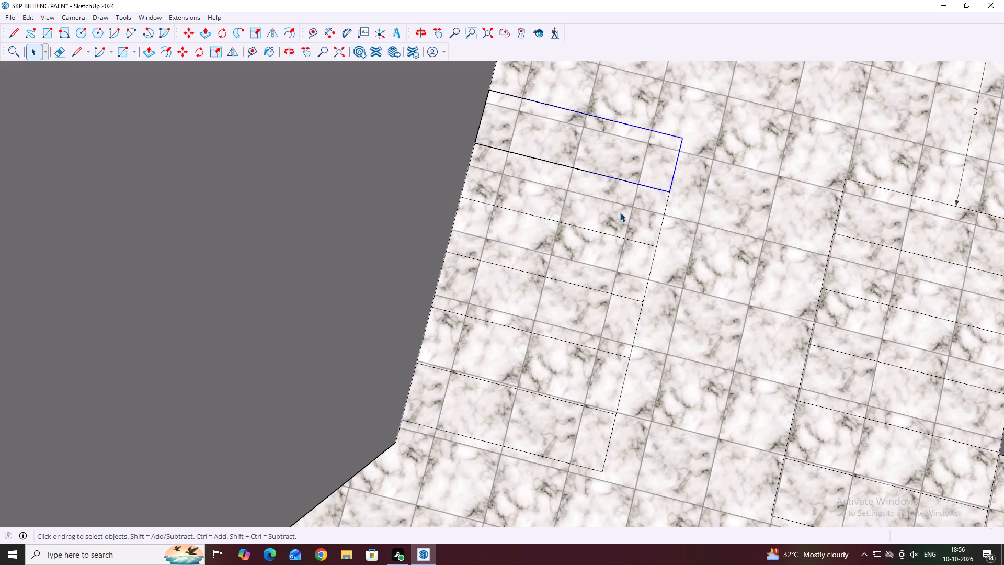
key("m")
scroll(643, 213, "up", 2)
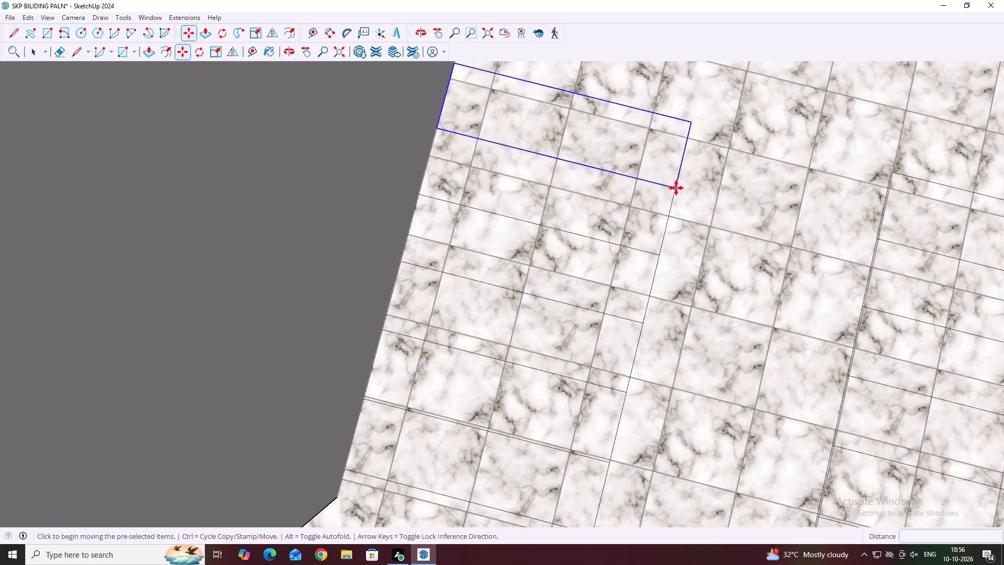
left_click(676, 188)
scroll(659, 277, "down", 5)
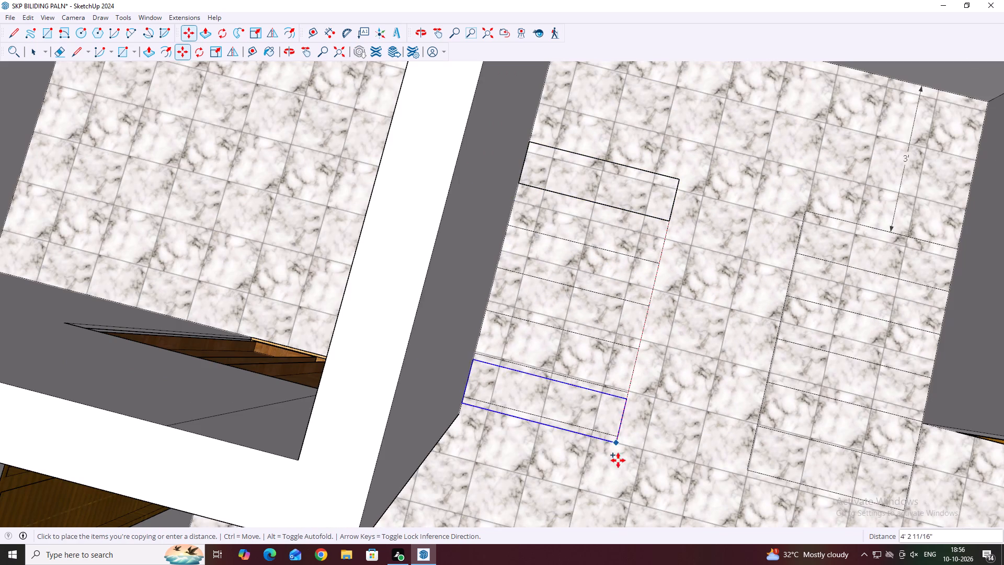
scroll(616, 444, "up", 3)
left_click(618, 434)
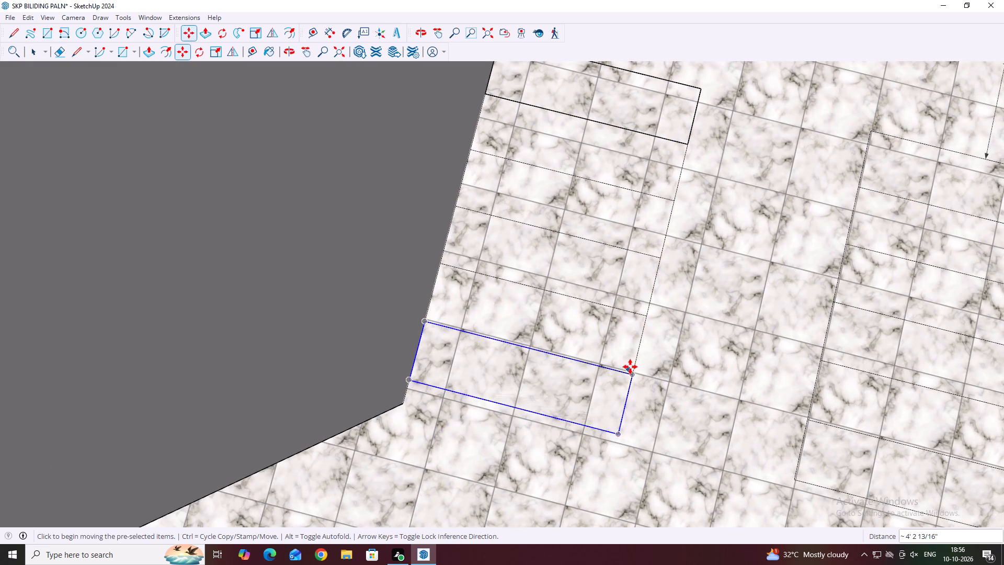
Copy the outermost step component inward, corner to corner at about 10 3/16" spacing, onto the next two strips.
scroll(630, 367, "up", 2)
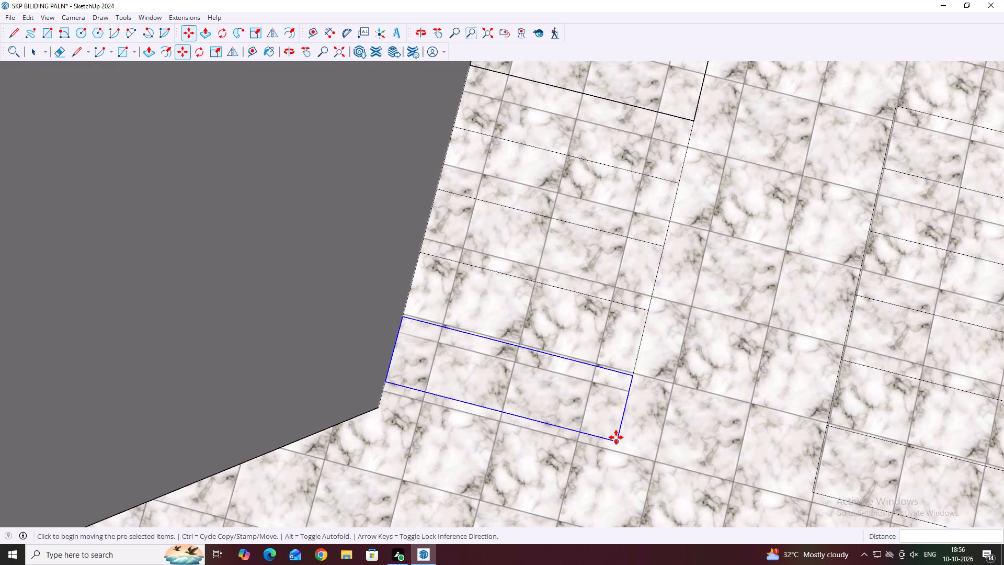
scroll(617, 446, "up", 3)
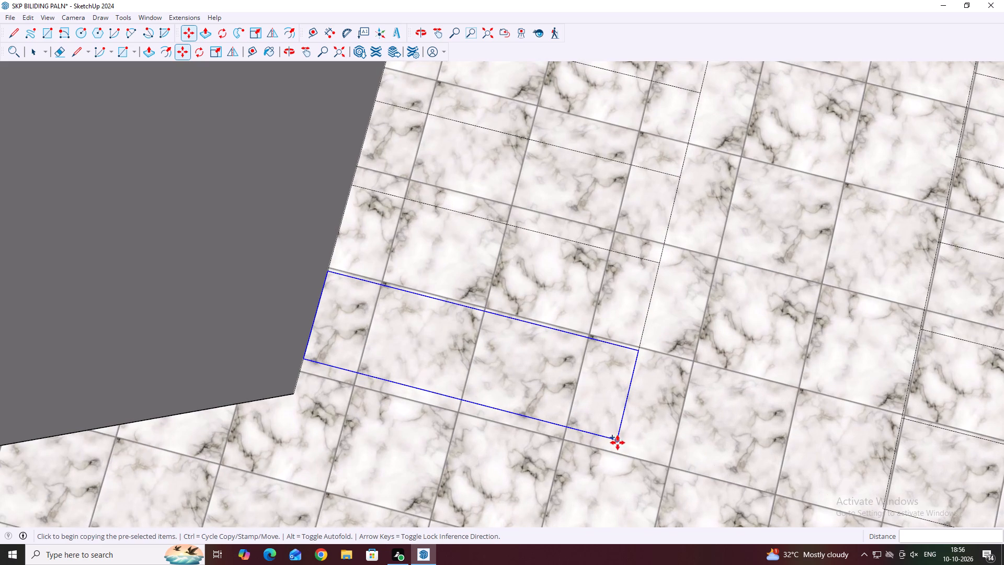
left_click(617, 440)
left_click(639, 350)
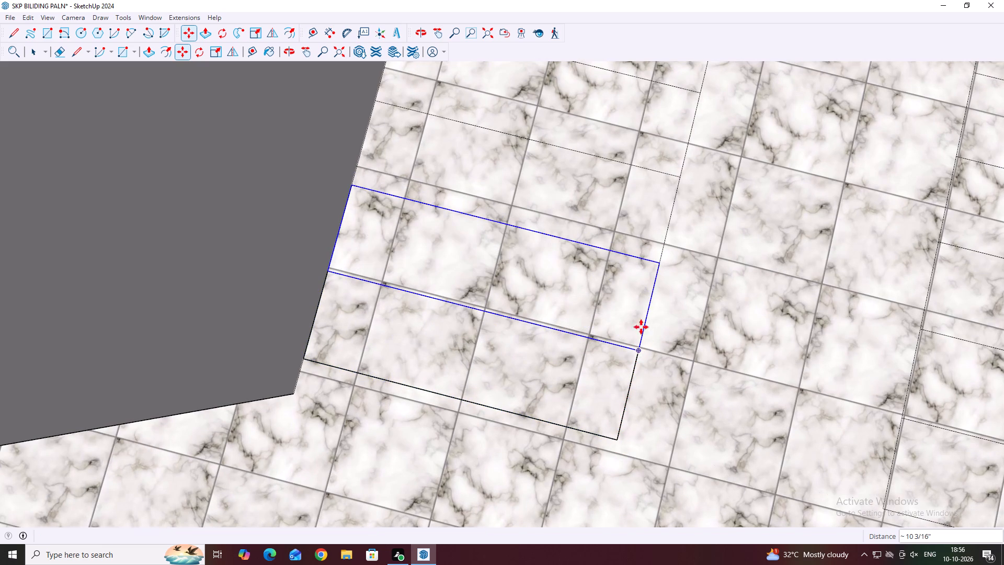
left_click(661, 260)
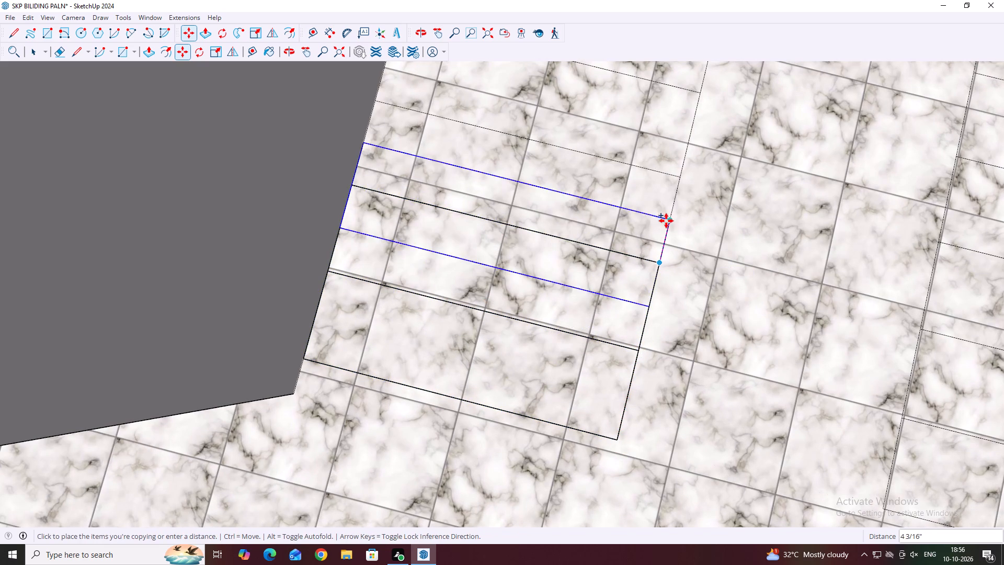
left_click(677, 174)
Copy the step component corner to corner onto the two strips still empty, completing the flight up to the innermost step.
scroll(571, 294, "down", 4)
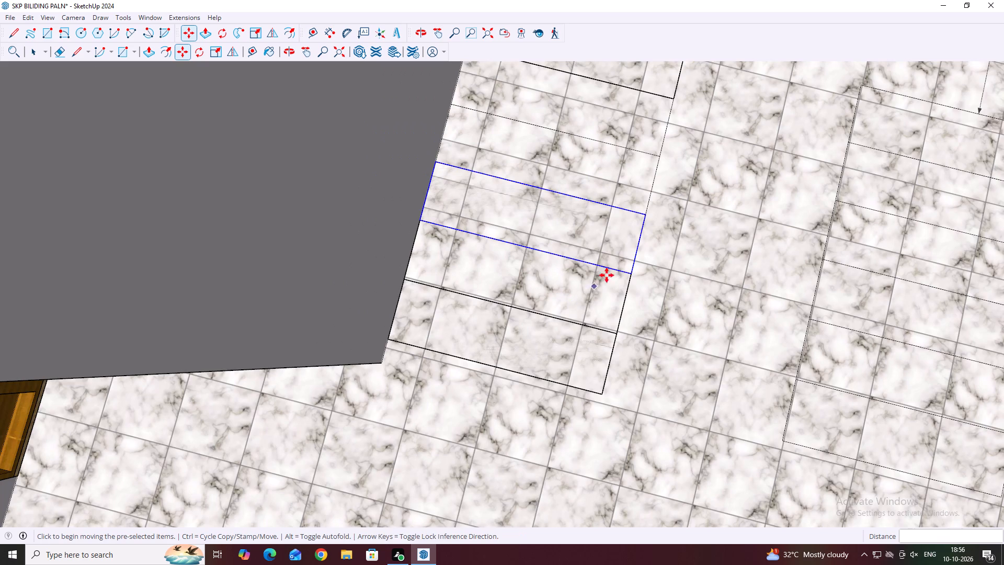
scroll(641, 214, "up", 3)
left_click(646, 211)
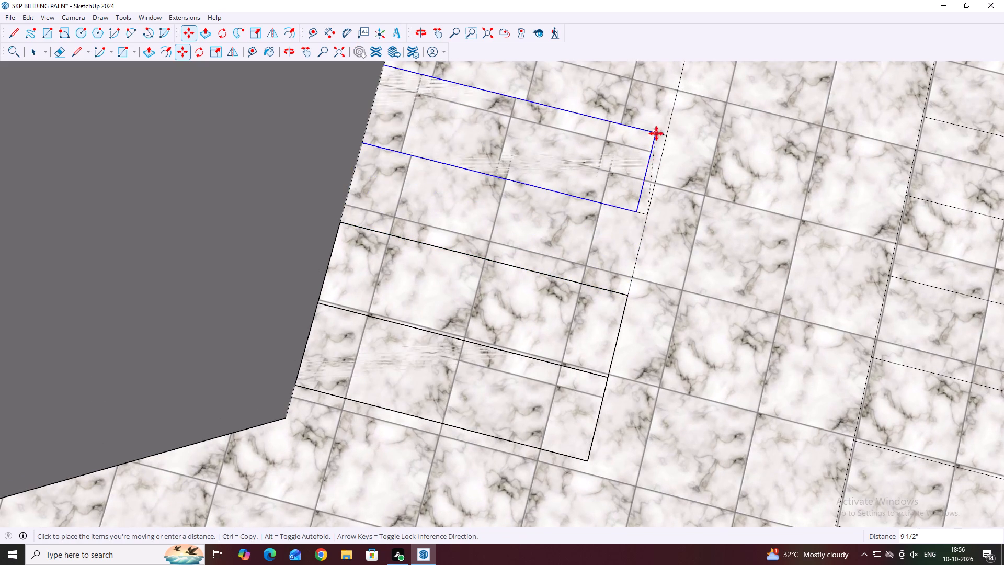
left_click(669, 130)
scroll(648, 211, "down", 5)
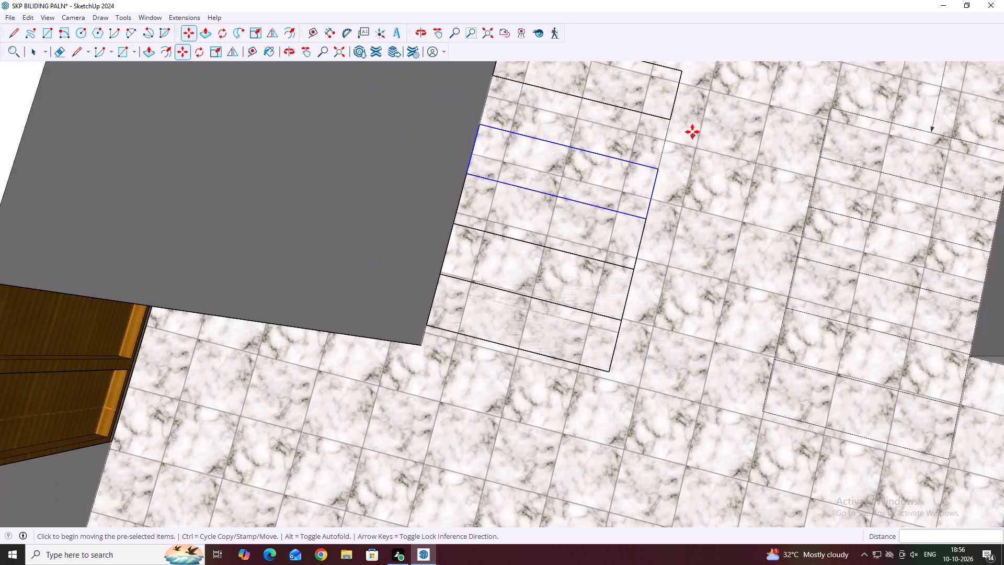
scroll(667, 151, "up", 5)
left_click(657, 174)
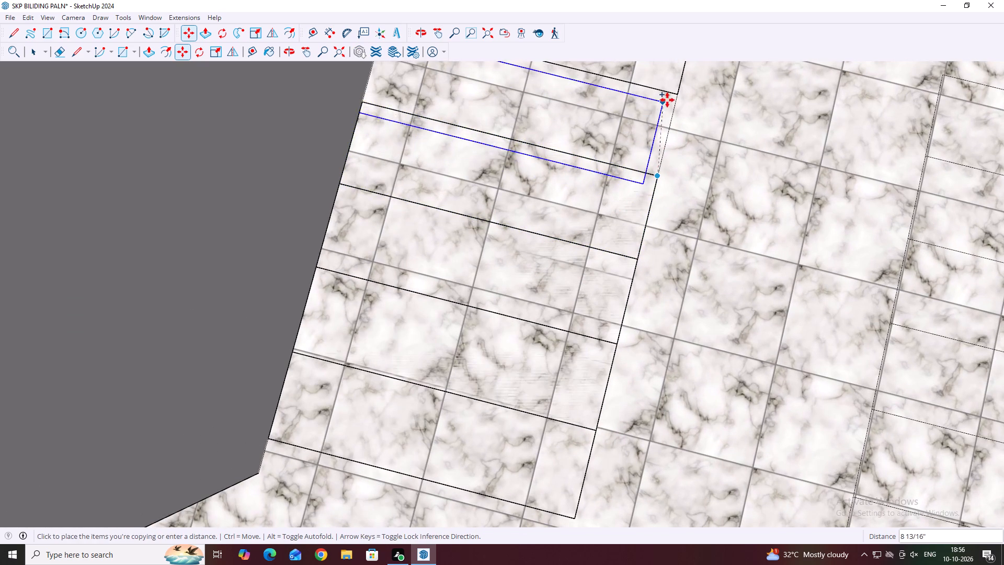
left_click(676, 93)
key("space")
scroll(654, 289, "down", 6)
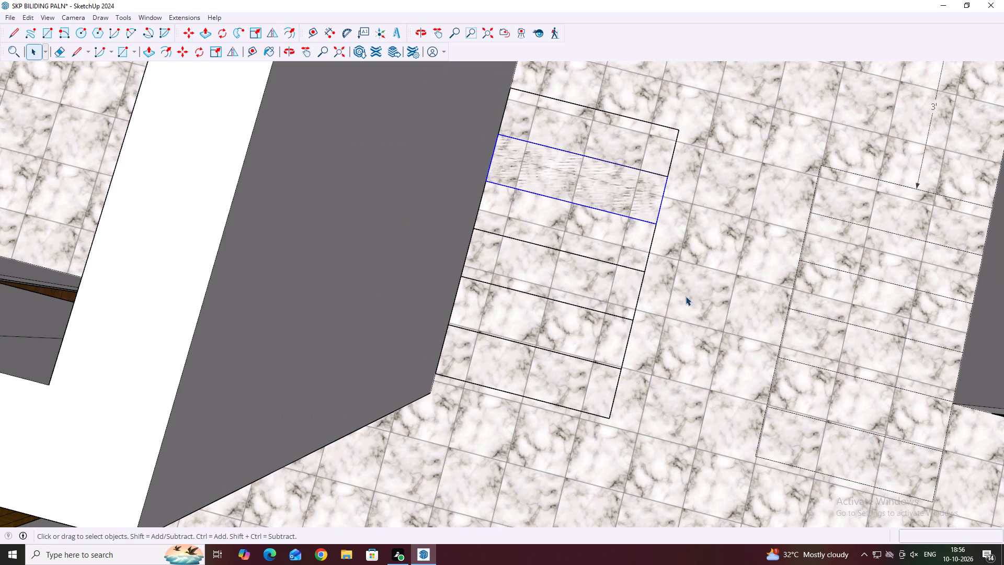
Inspect the flight of six step components beside the dark brown door, including the outermost step.
left_click(686, 296)
middle_click_drag(604, 307, 628, 219)
left_click(663, 310)
middle_click_drag(563, 392, 606, 344)
left_click(593, 360)
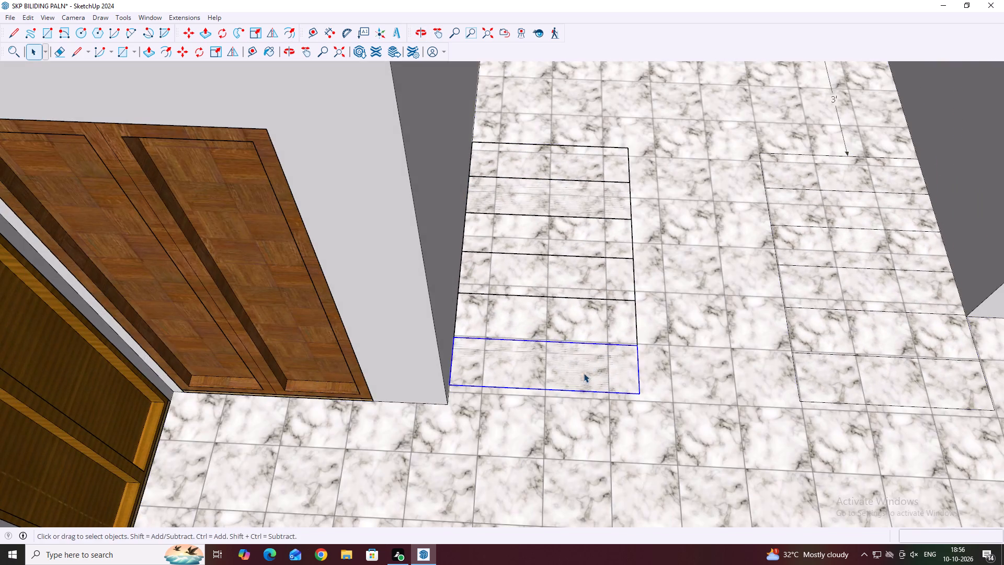
middle_click_drag(574, 377, 595, 350)
scroll(577, 358, "up", 2)
scroll(563, 346, "down", 20)
scroll(563, 346, "down", 10)
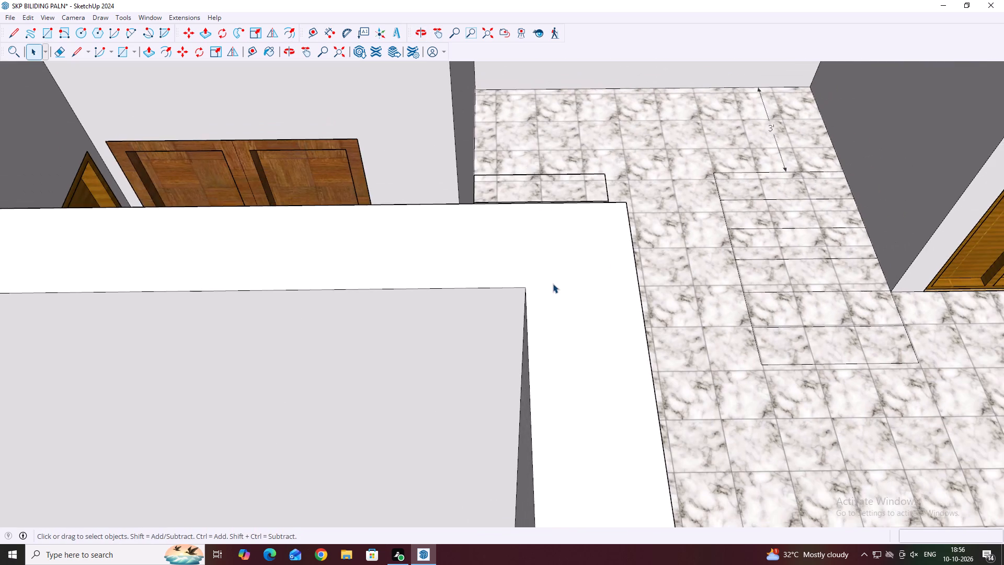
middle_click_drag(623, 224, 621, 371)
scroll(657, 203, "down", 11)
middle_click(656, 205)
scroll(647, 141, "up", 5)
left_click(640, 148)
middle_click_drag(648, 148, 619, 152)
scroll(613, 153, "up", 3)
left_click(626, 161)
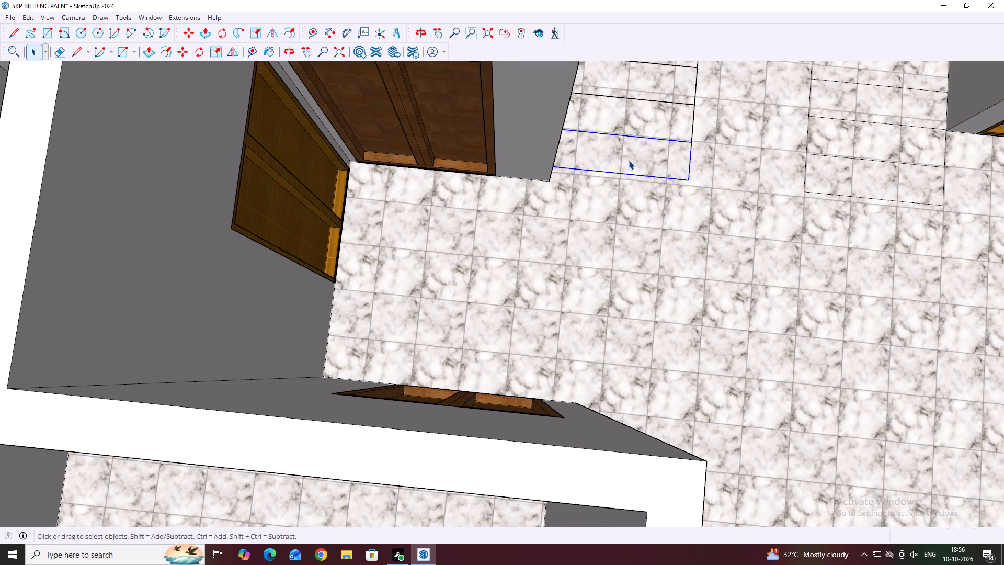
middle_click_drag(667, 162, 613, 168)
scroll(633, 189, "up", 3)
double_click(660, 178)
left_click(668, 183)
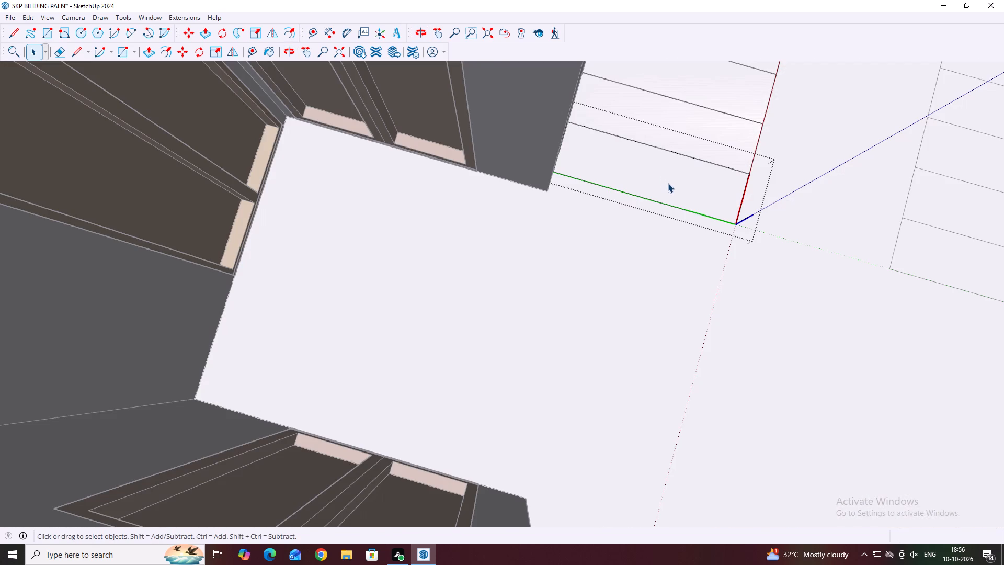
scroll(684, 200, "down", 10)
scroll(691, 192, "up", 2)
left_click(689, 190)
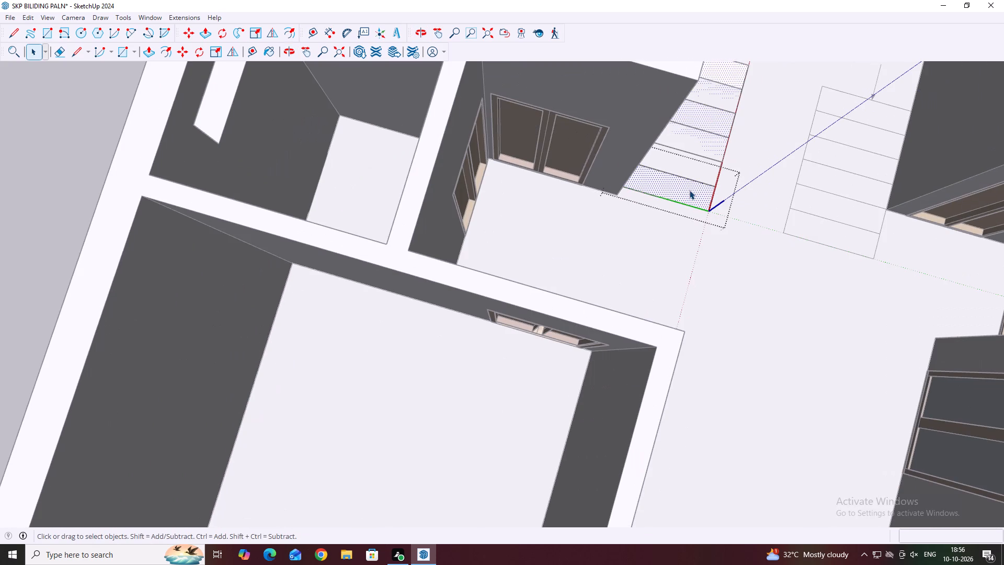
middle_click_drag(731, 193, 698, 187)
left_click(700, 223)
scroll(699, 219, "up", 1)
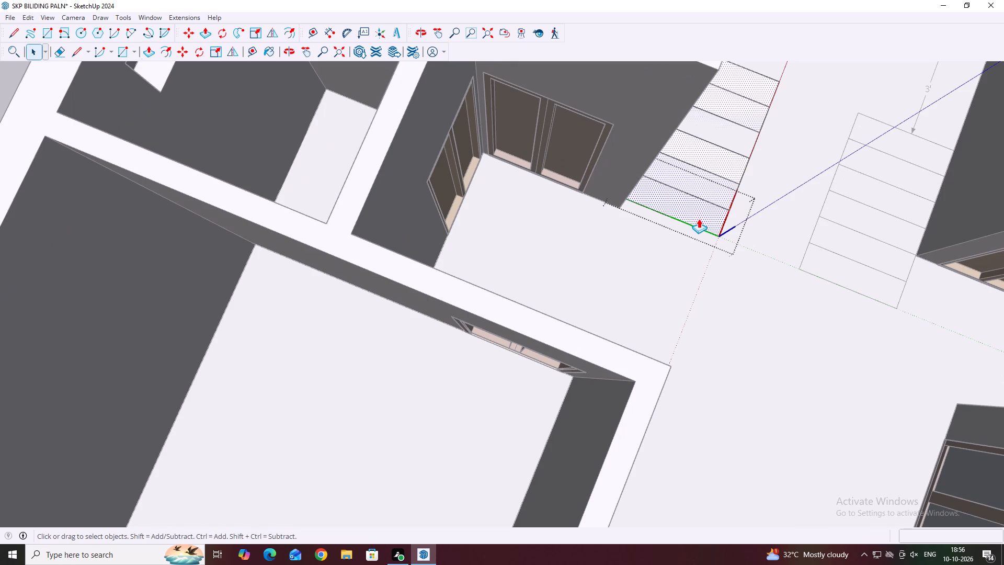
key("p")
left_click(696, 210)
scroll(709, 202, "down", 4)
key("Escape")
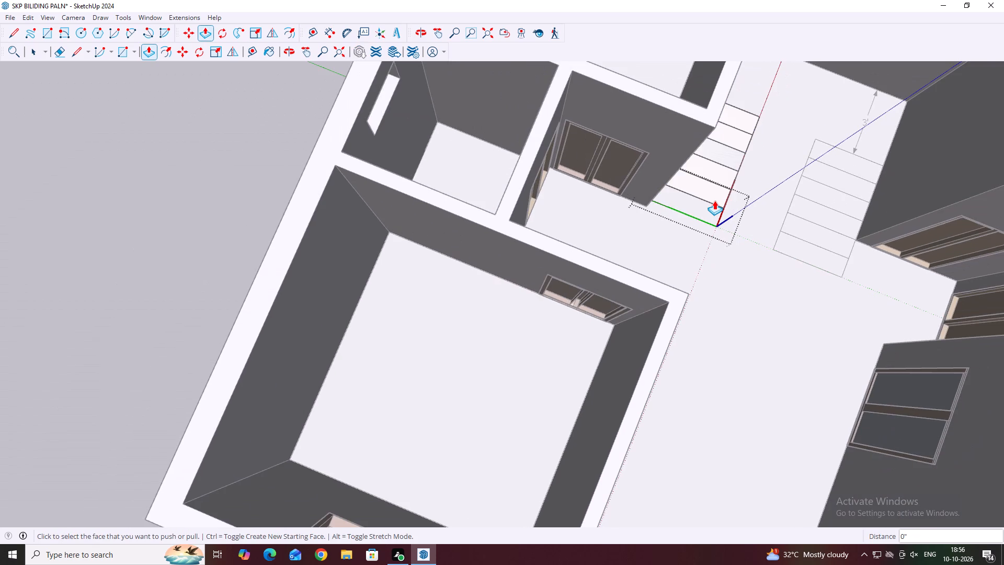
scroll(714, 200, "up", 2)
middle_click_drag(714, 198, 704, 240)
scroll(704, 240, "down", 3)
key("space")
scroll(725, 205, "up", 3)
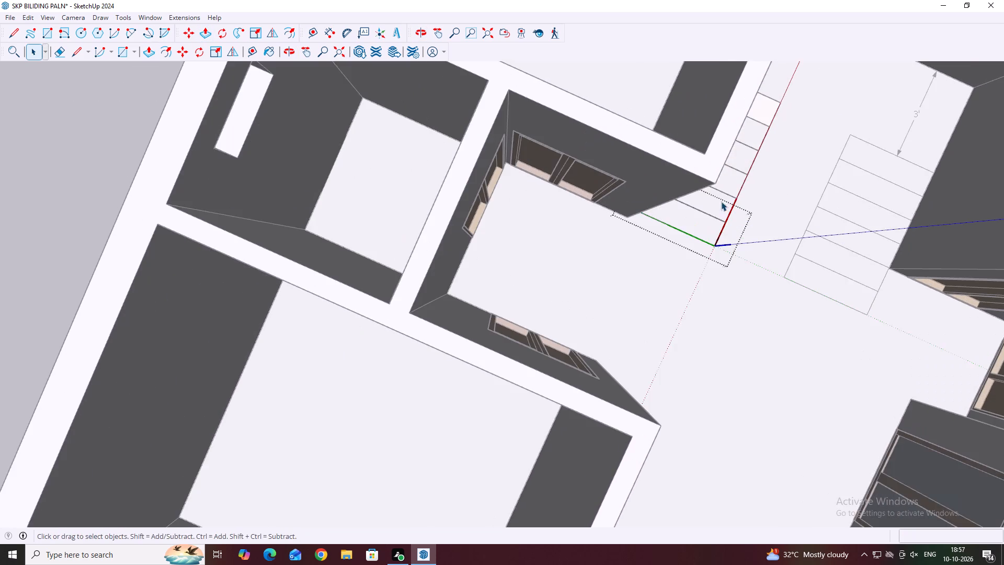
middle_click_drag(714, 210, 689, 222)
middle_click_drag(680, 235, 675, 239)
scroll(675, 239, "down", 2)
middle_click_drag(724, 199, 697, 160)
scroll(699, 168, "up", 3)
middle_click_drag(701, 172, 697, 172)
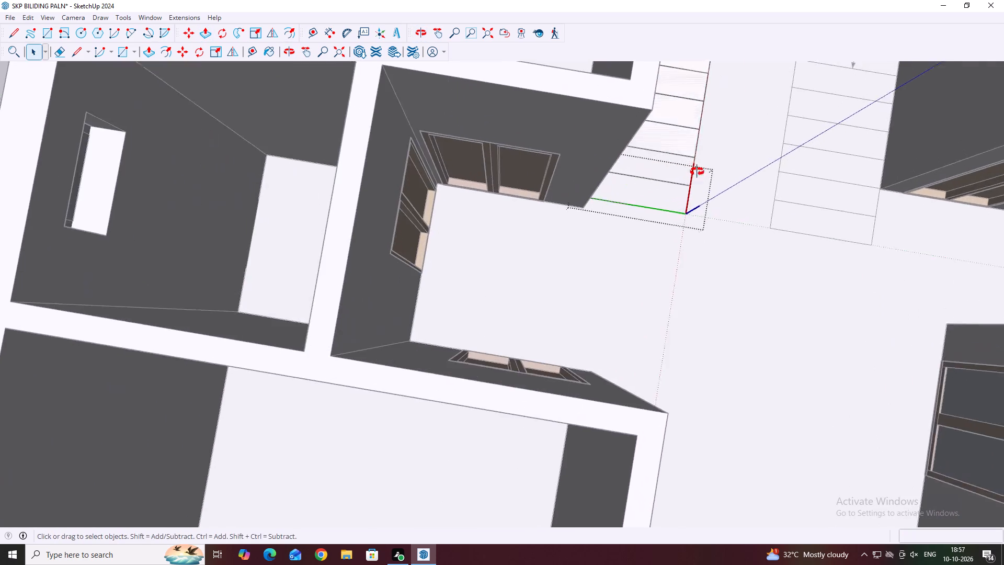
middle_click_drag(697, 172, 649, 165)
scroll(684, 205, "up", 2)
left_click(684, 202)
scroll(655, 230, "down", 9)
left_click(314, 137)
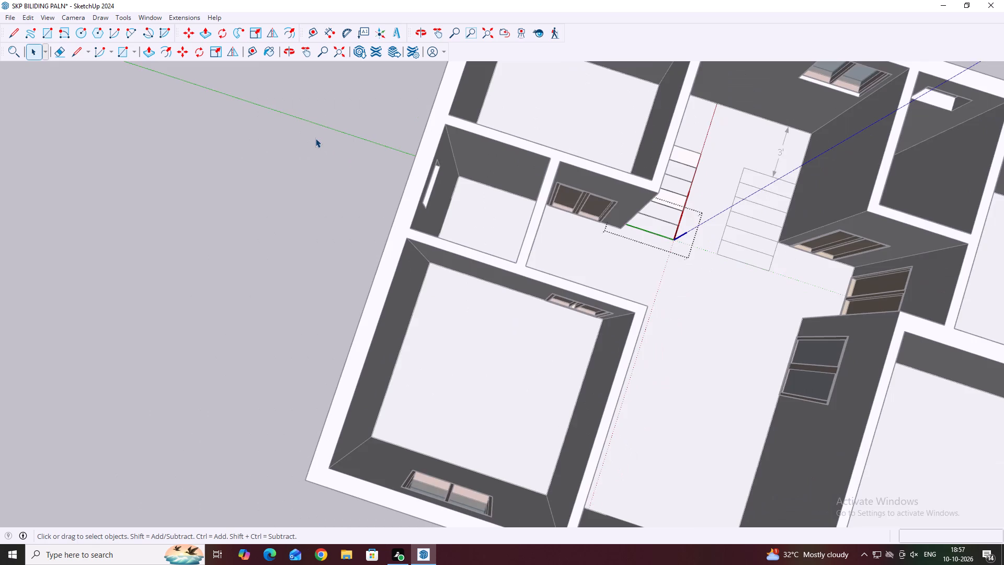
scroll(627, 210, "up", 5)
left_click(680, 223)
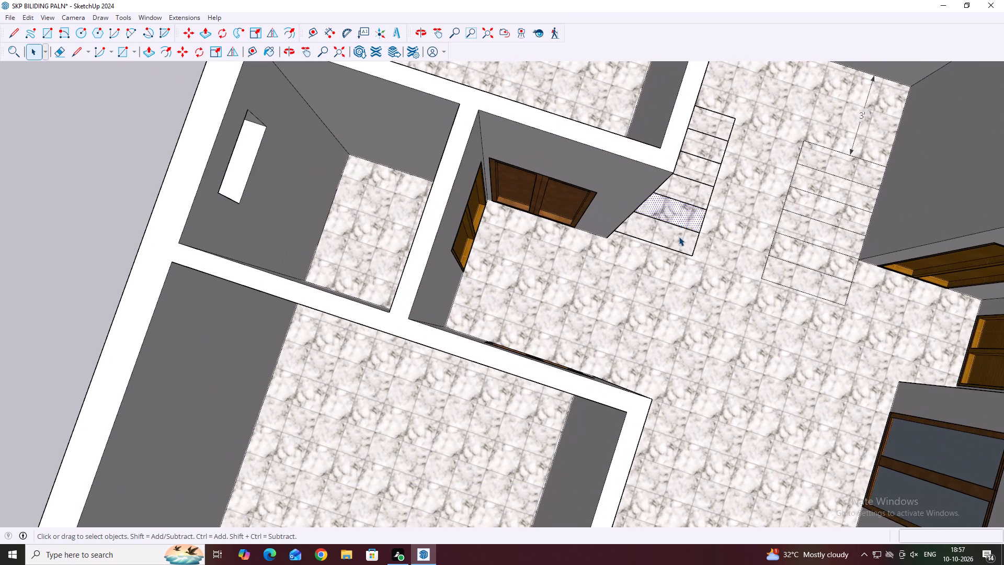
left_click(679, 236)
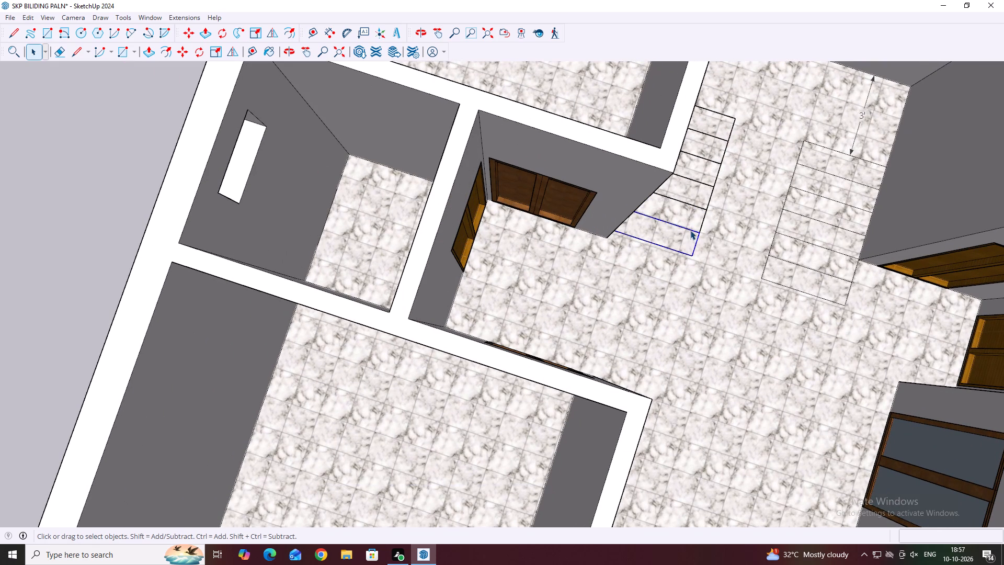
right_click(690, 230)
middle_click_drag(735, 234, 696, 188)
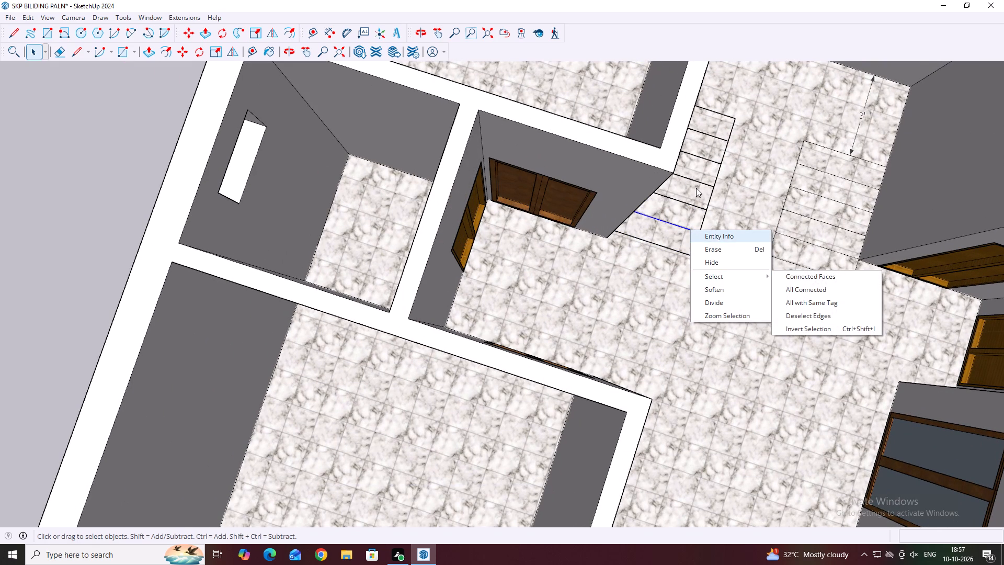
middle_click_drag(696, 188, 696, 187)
Delete the step components on the second and third strips from the outermost step, with the dividing floor edges beneath them.
middle_click_drag(714, 218, 654, 165)
scroll(732, 208, "up", 1)
middle_click_drag(729, 205, 665, 225)
scroll(679, 258, "up", 5)
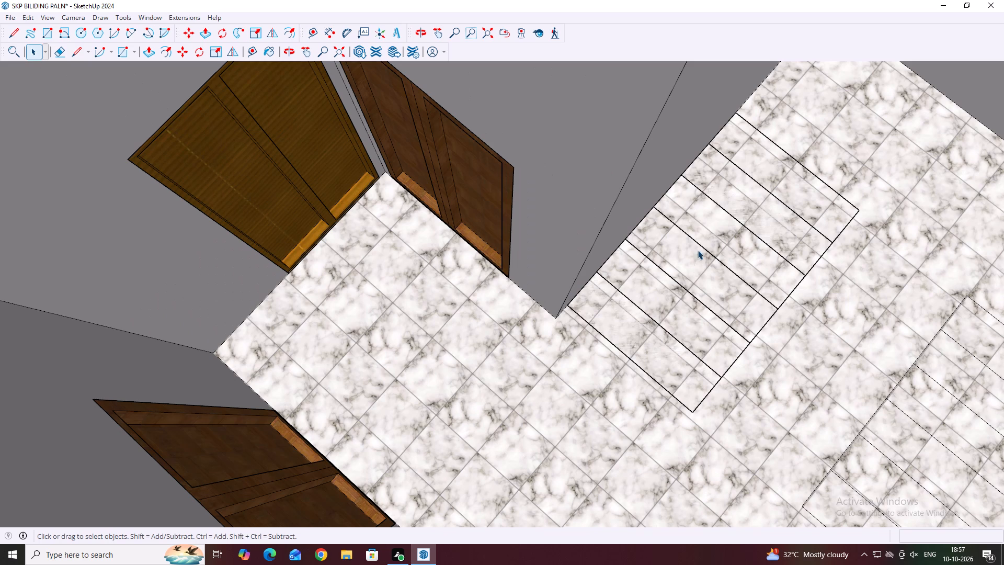
left_click(711, 254)
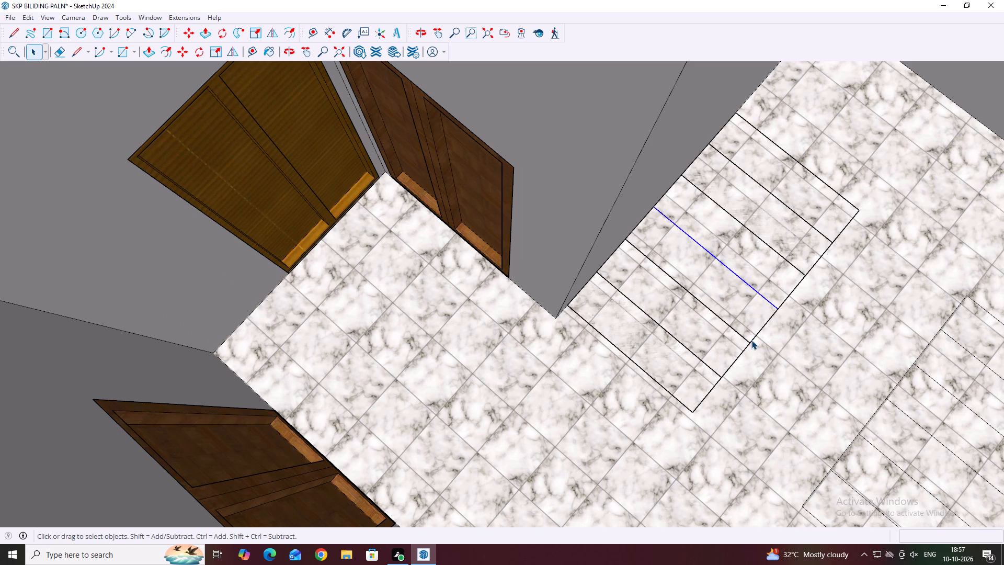
key("Delete")
left_click(746, 342)
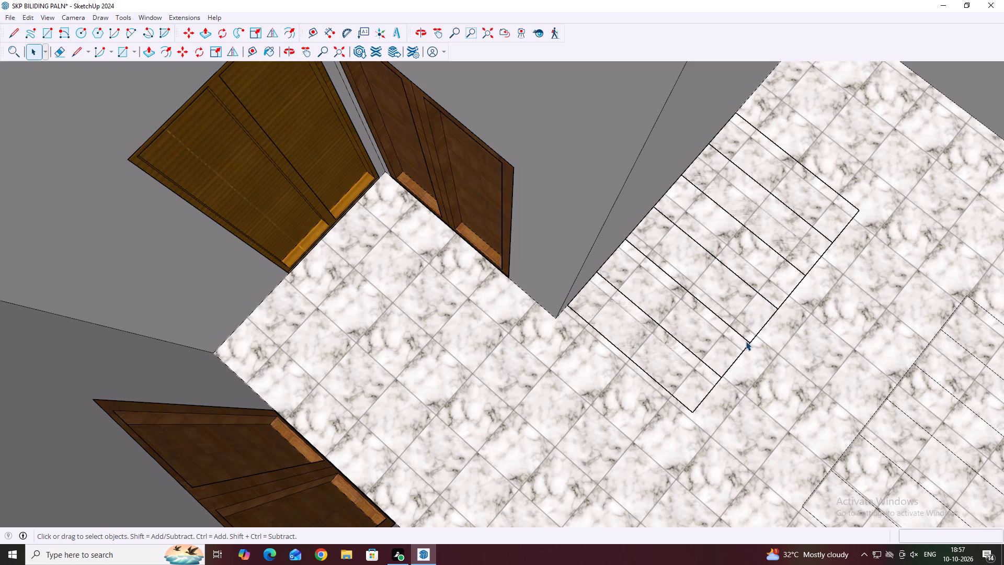
left_click(746, 341)
key("Delete")
left_click(746, 341)
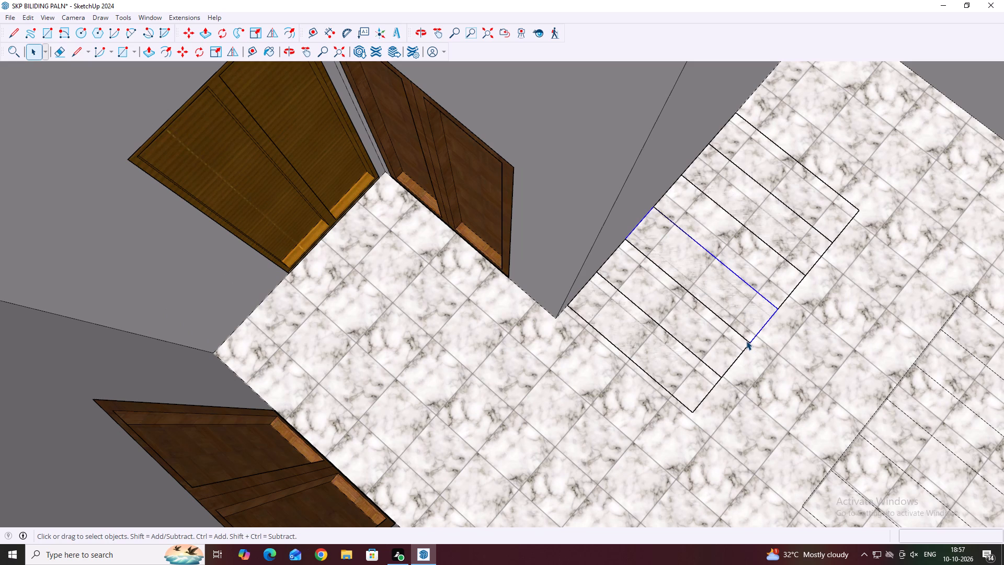
key("Delete")
left_click(745, 351)
key("Delete")
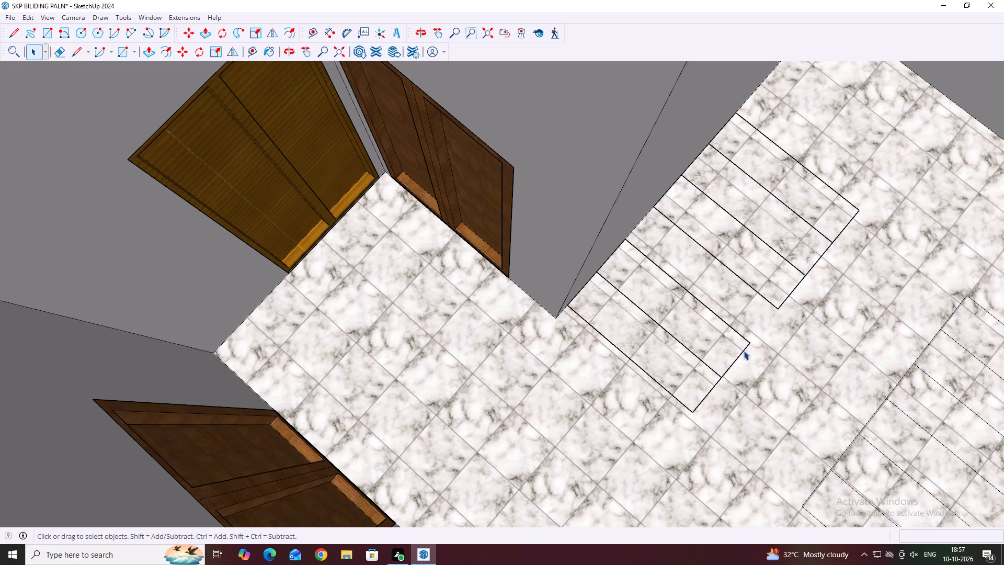
left_click(743, 350)
key("Delete")
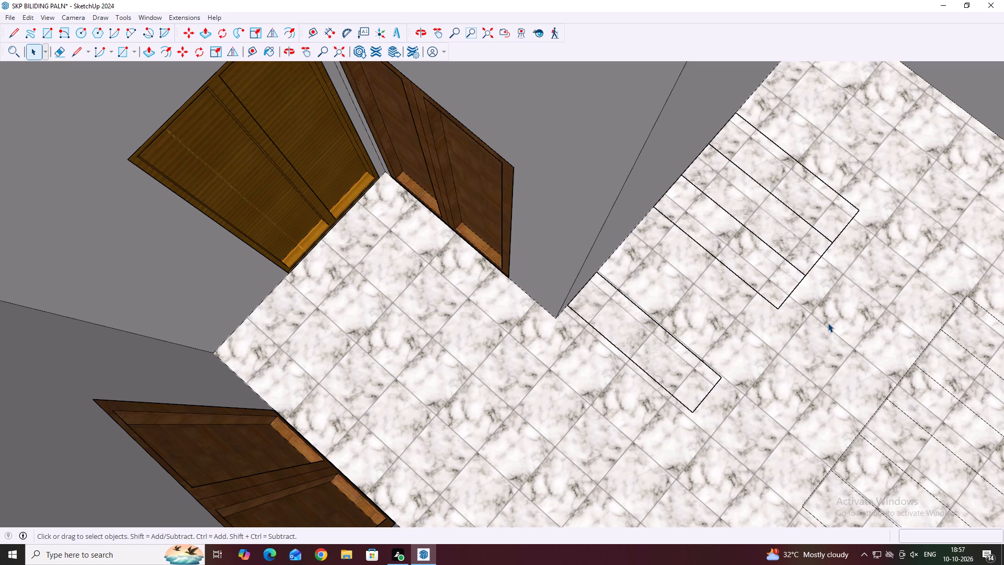
Delete the step components and dividing edges on the fourth and fifth strips, keeping only the outermost and innermost steps.
scroll(826, 317, "up", 3)
left_click(772, 292)
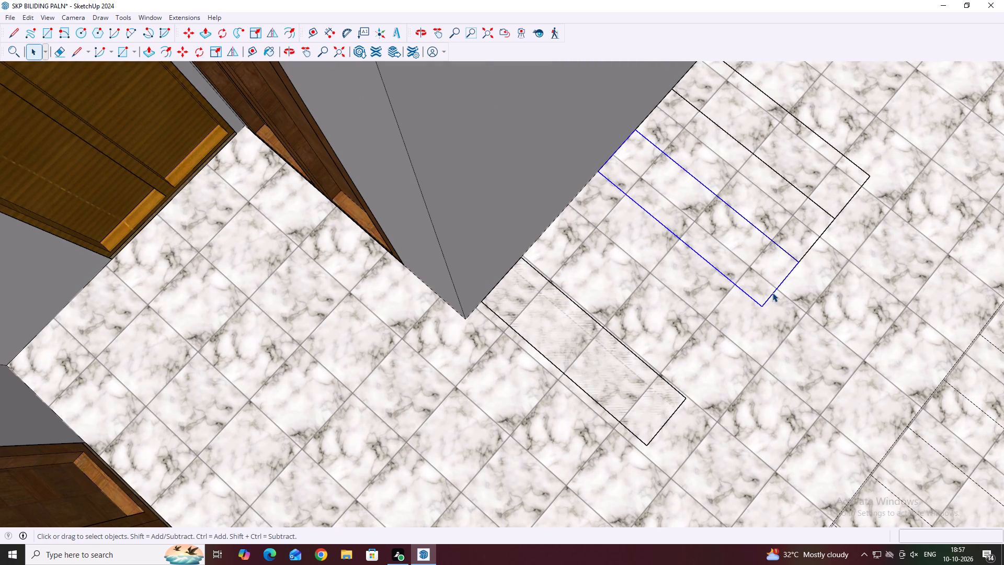
key("Delete")
left_click(801, 253)
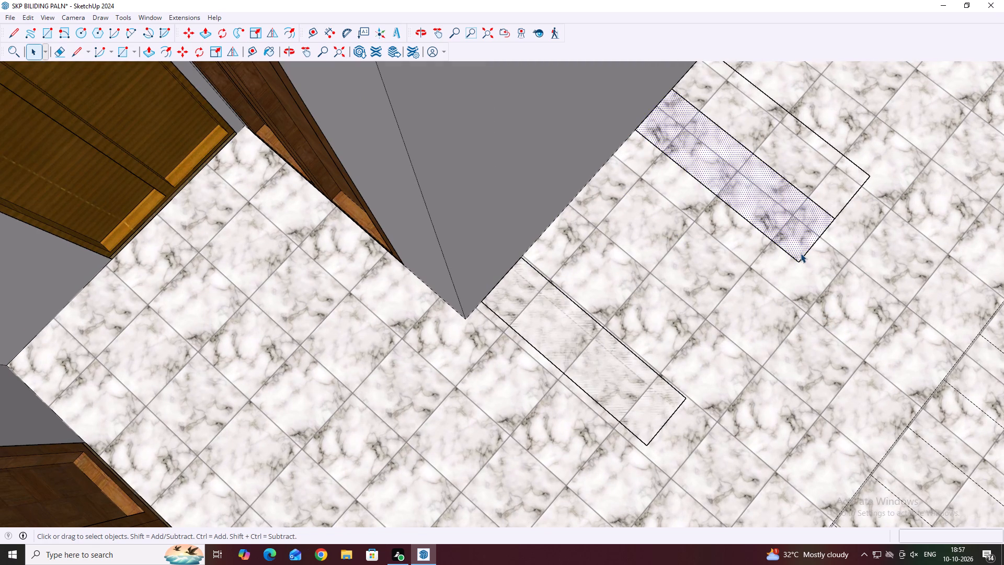
left_click(803, 256)
key("Delete")
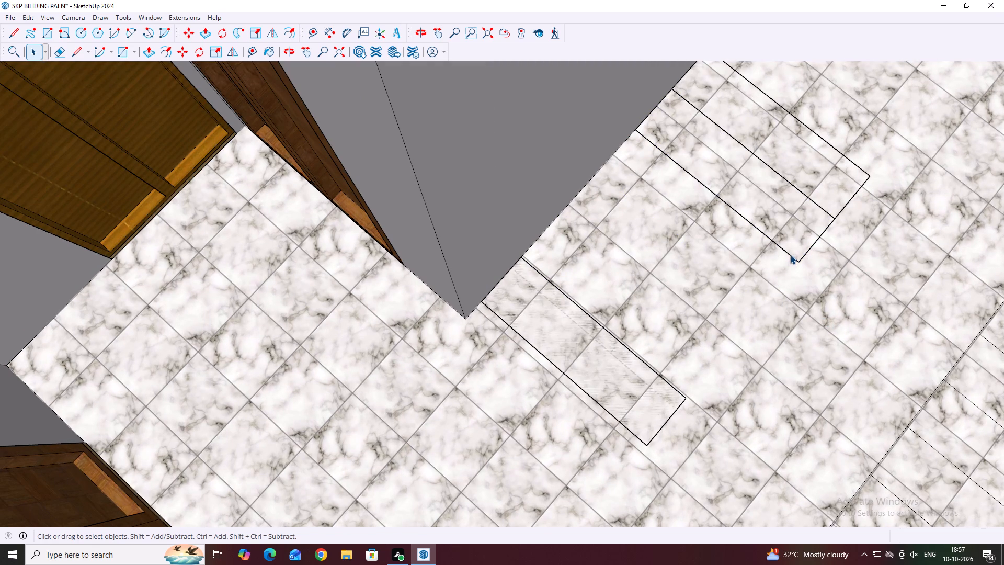
left_click(790, 255)
key("Delete")
left_click(802, 257)
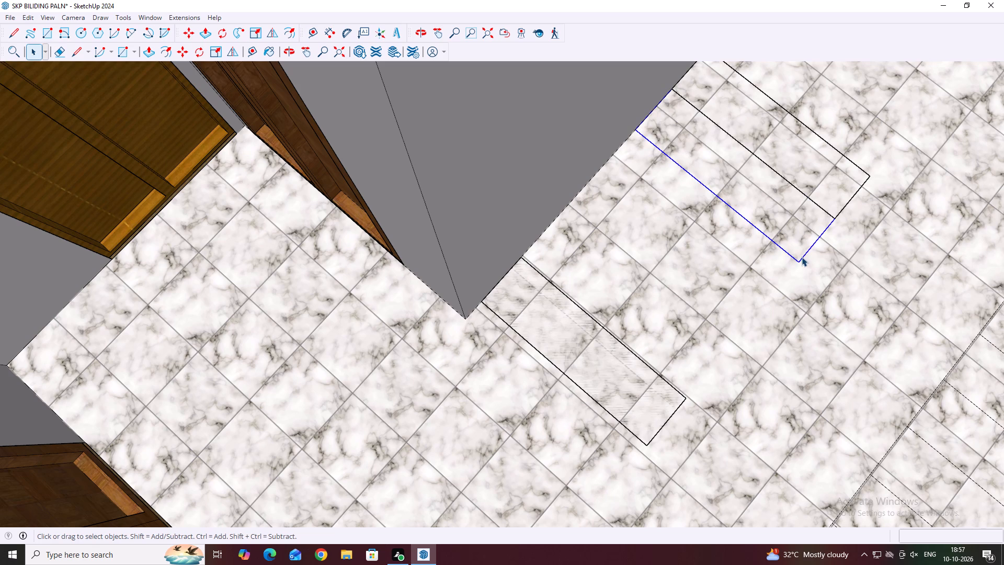
key("Delete")
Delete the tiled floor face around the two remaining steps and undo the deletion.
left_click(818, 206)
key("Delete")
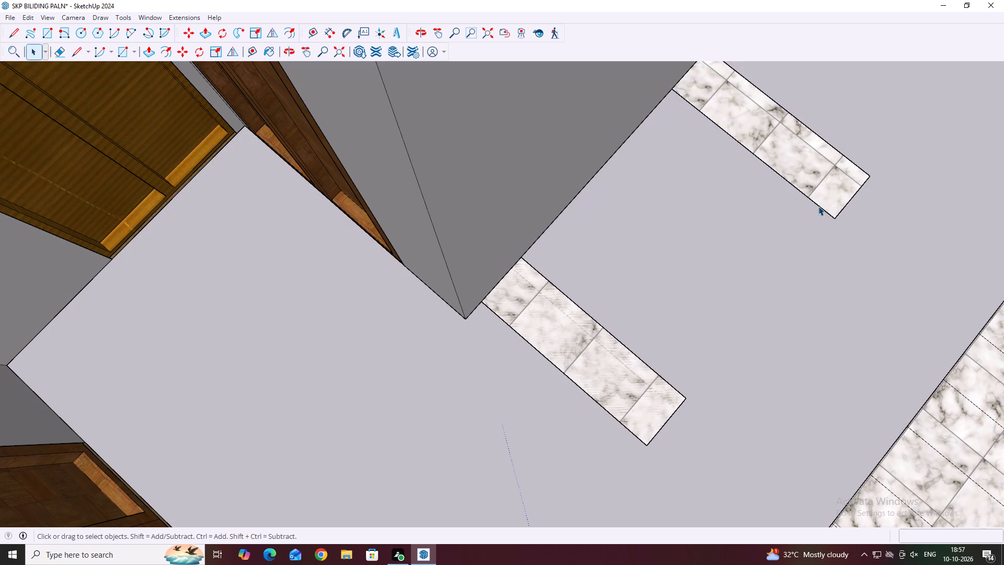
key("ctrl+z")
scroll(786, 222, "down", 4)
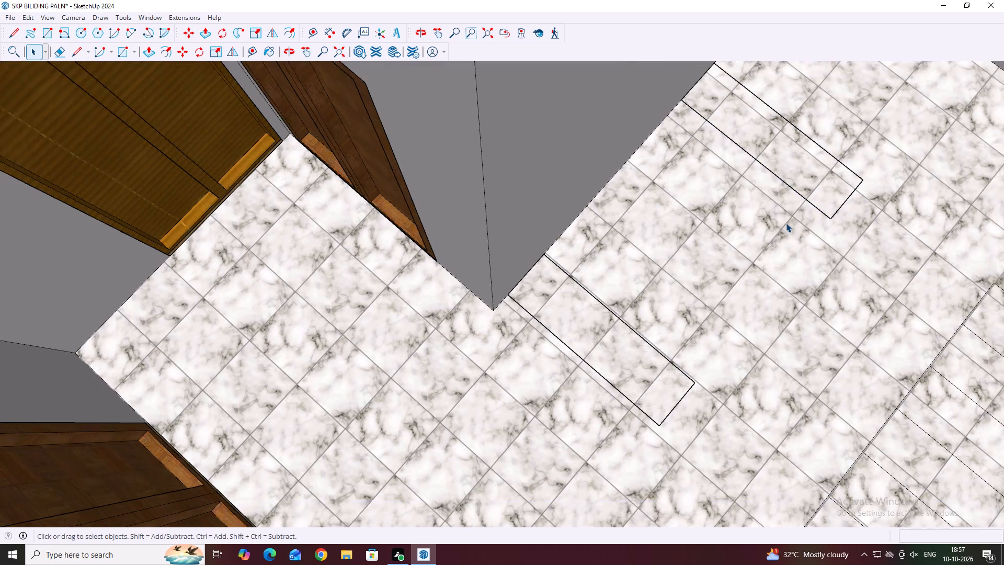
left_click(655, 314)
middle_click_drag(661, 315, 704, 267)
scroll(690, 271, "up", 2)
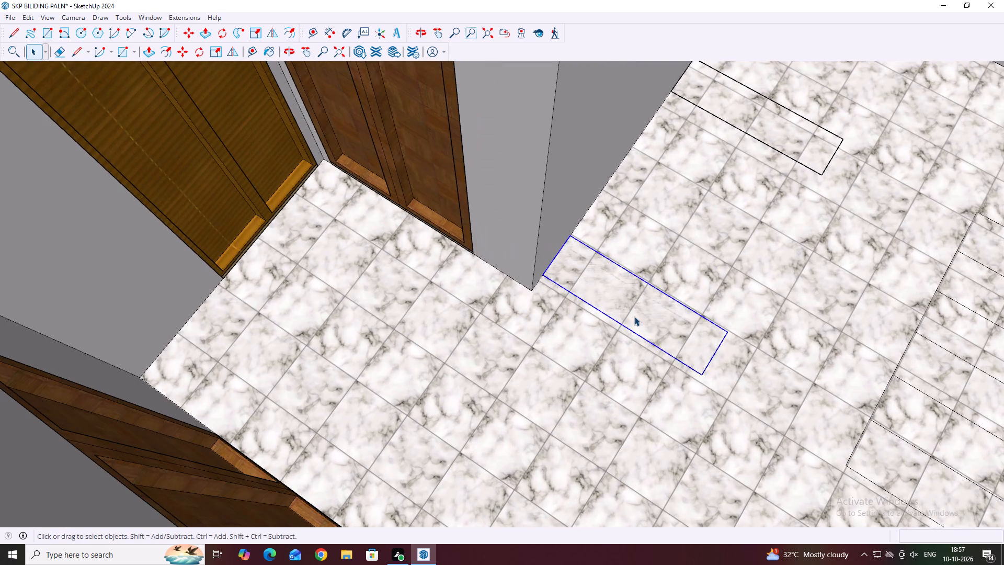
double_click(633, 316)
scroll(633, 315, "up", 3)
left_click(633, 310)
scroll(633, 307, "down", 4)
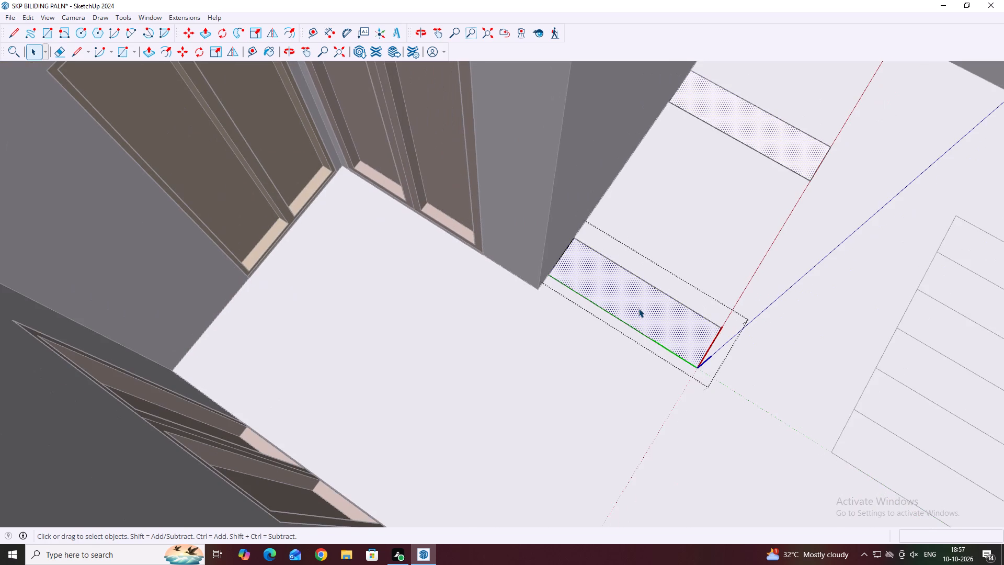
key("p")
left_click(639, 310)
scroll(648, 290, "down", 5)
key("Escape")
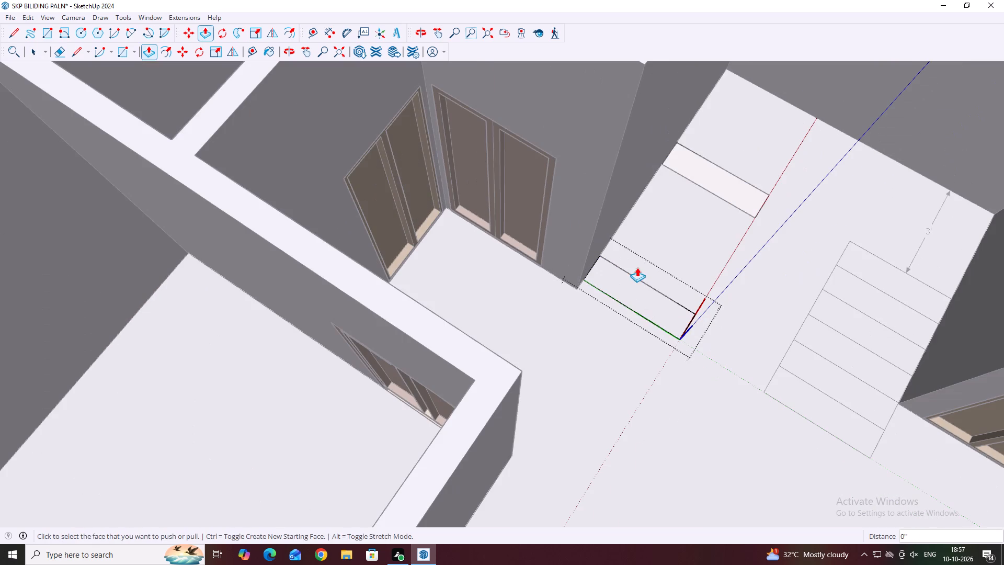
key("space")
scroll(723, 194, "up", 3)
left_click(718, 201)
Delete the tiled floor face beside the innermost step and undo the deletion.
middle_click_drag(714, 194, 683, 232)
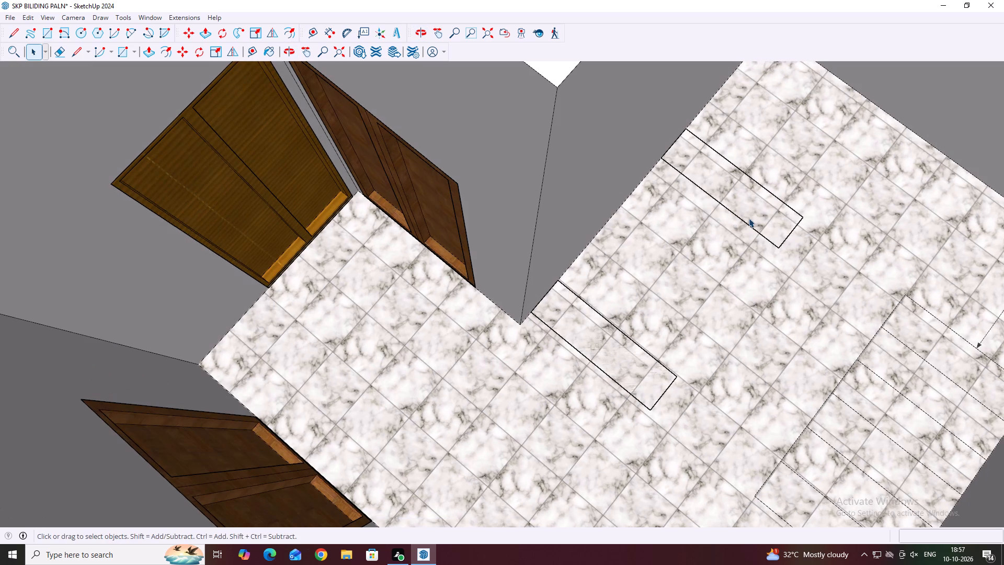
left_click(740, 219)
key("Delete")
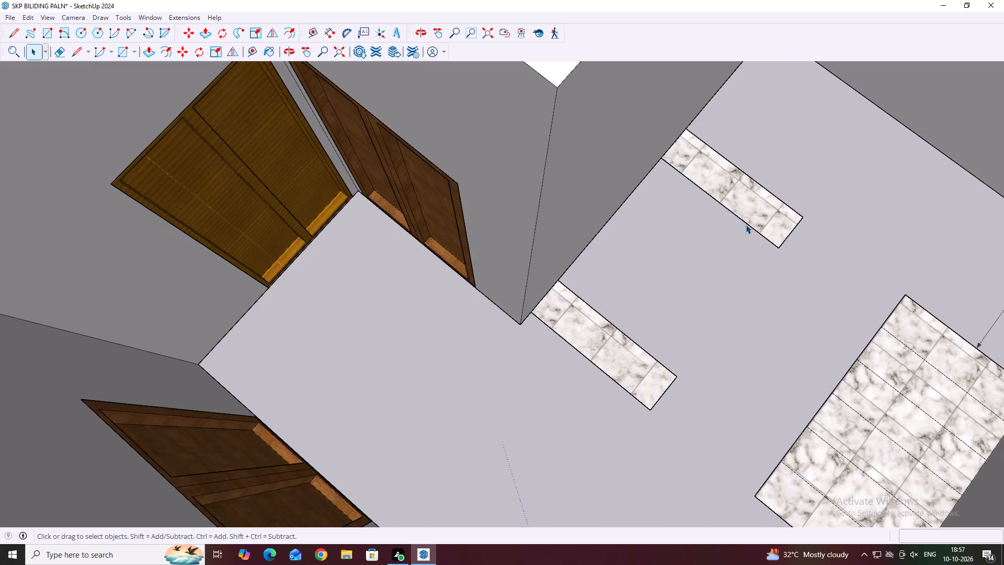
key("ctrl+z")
Open the innermost step component and examine its face and edges against the surrounding floor.
scroll(750, 223, "up", 3)
left_click(794, 248)
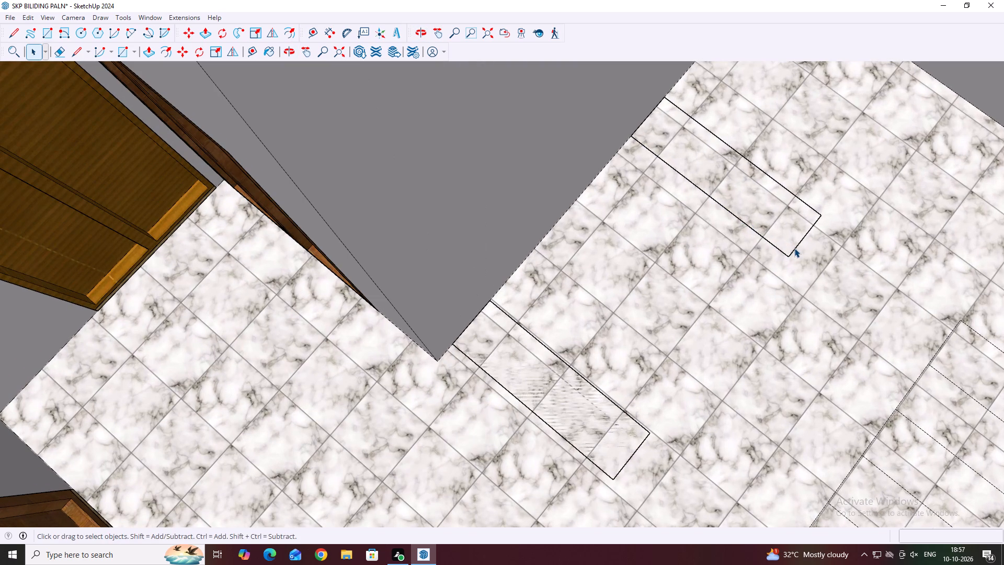
left_click(794, 248)
double_click(794, 248)
left_click(794, 248)
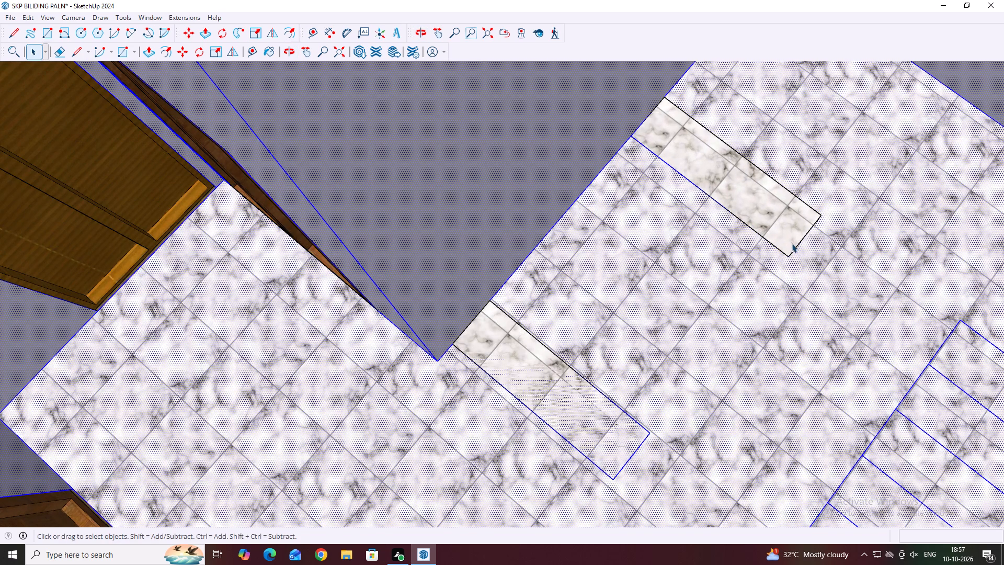
scroll(790, 241, "up", 1)
double_click(790, 243)
left_click(796, 243)
scroll(796, 242, "up", 1)
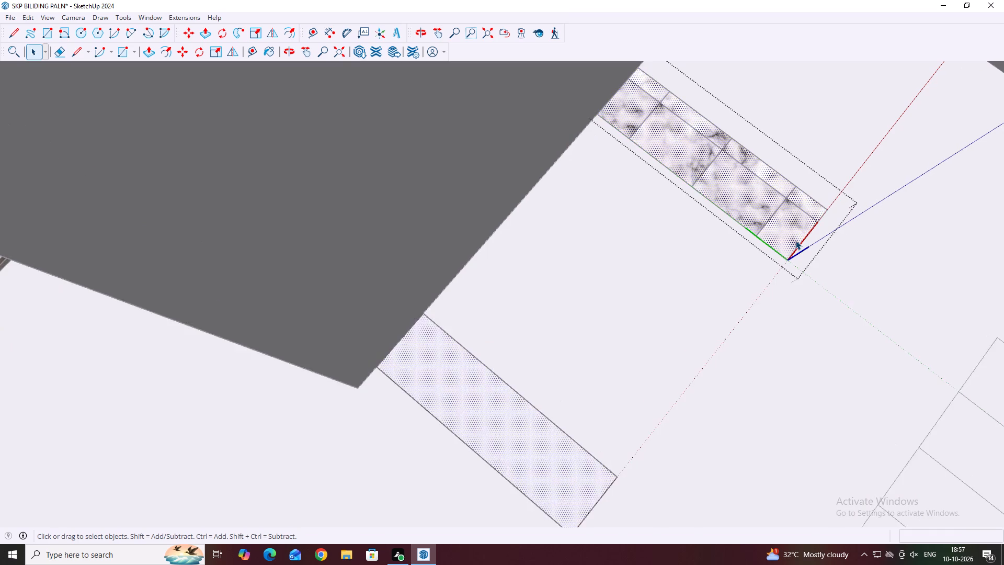
scroll(795, 240, "up", 2)
left_click(795, 174)
left_click(795, 174)
left_click(795, 174)
scroll(795, 175, "up", 1)
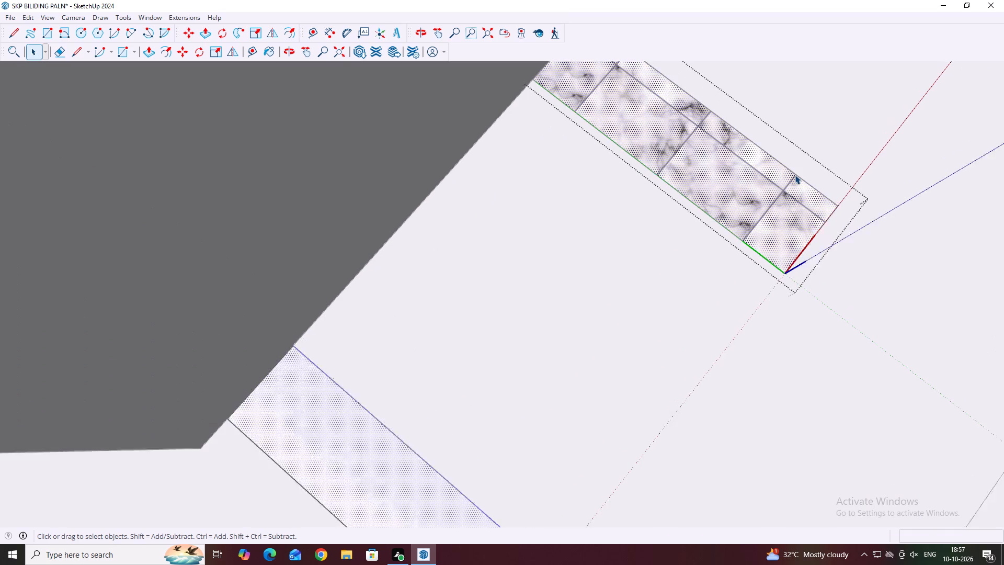
scroll(795, 175, "up", 2)
triple_click(795, 175)
scroll(789, 177, "up", 1)
middle_click(789, 177)
triple_click(789, 173)
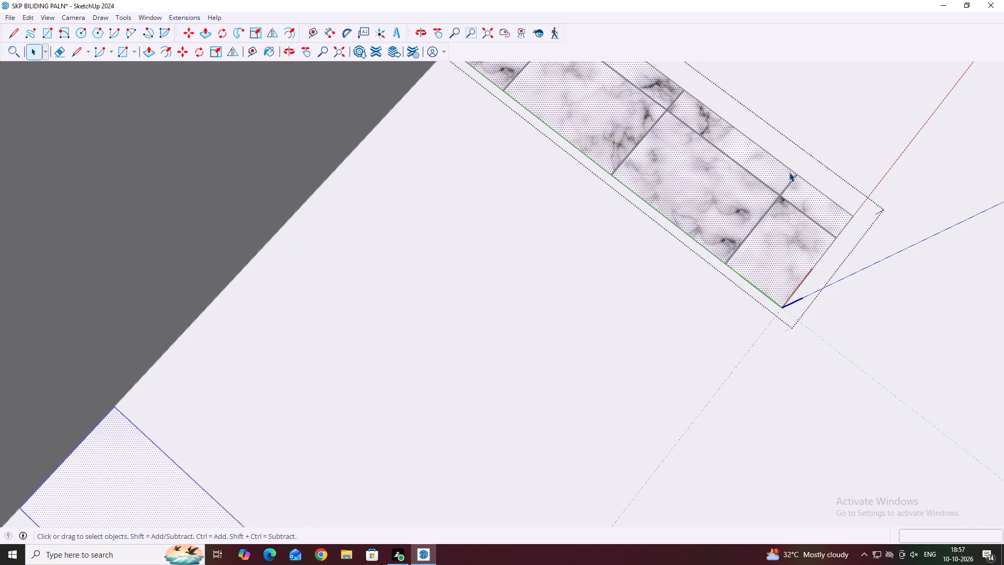
triple_click(789, 169)
double_click(789, 169)
scroll(721, 199, "down", 19)
key("Escape")
Delete the innermost step component, keeping only the outermost one in the flight.
middle_click(738, 187)
left_click(718, 182)
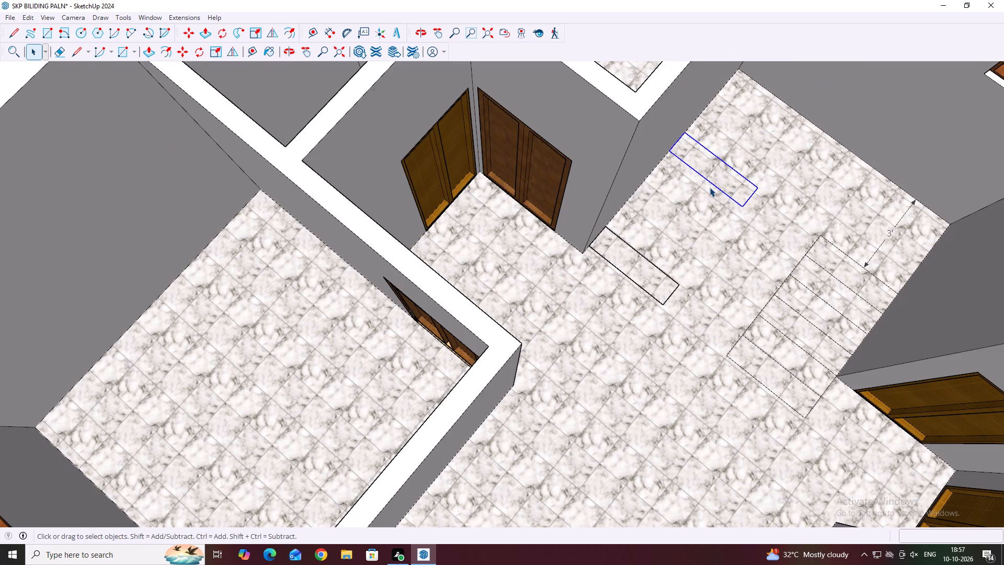
key("Delete")
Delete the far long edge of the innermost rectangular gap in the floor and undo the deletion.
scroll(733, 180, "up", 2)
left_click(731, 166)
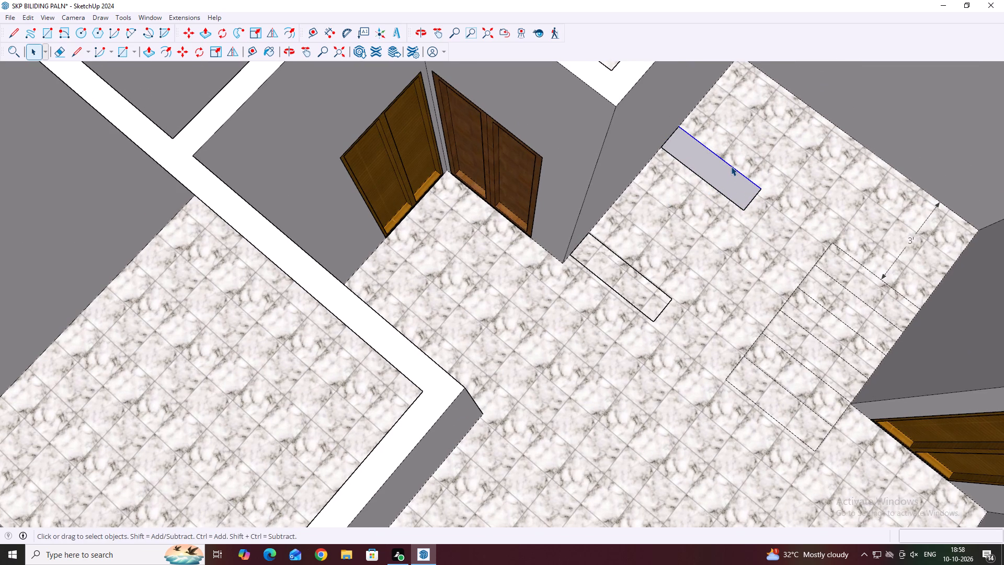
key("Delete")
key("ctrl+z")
Draw a rectangle about 3' by 10 9/16" over the gap in the tiled floor where the innermost step stood.
scroll(724, 194, "up", 6)
key("r")
scroll(663, 93, "up", 2)
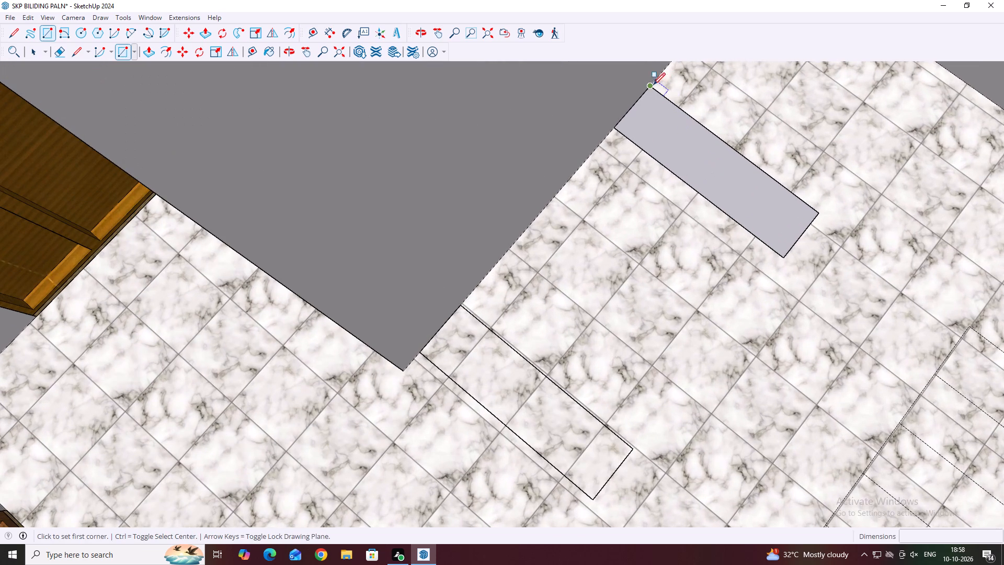
left_click(651, 84)
left_click(782, 254)
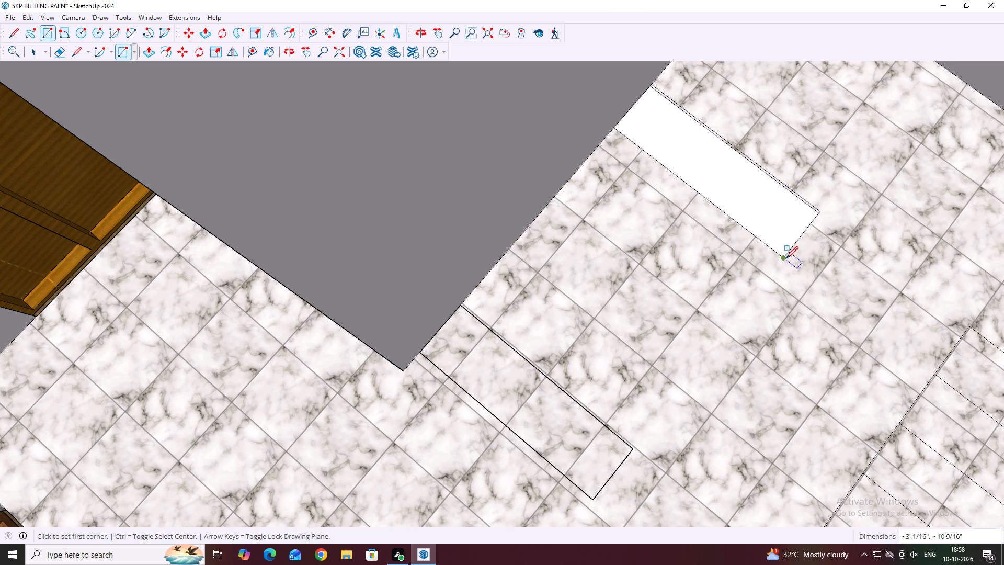
Delete the rectangular patch's leftover boundary edges to merge that area into the surrounding tiled floor.
key("space")
scroll(786, 258, "down", 5)
scroll(785, 225, "up", 5)
left_click(785, 207)
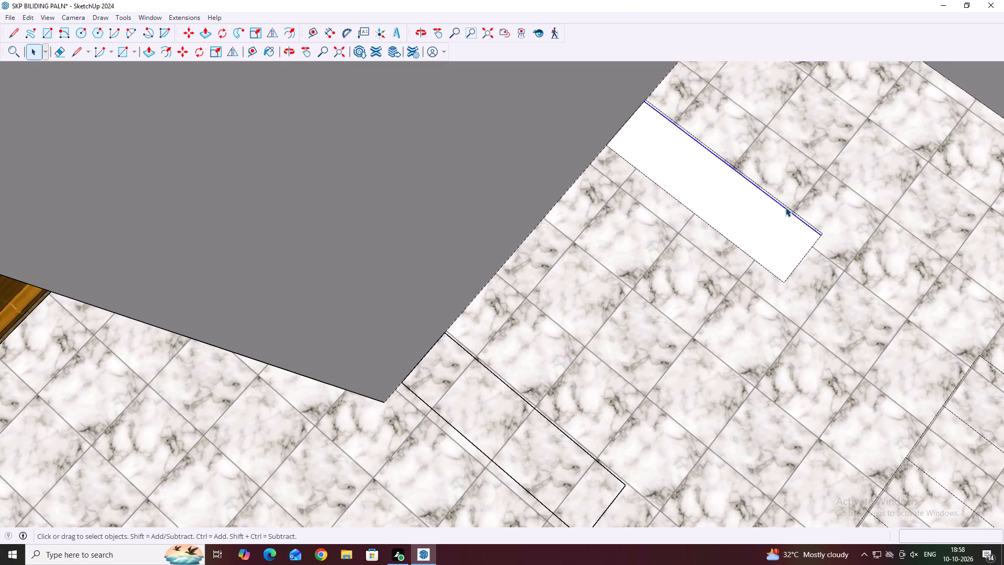
key("Delete")
left_click(788, 202)
left_click(788, 206)
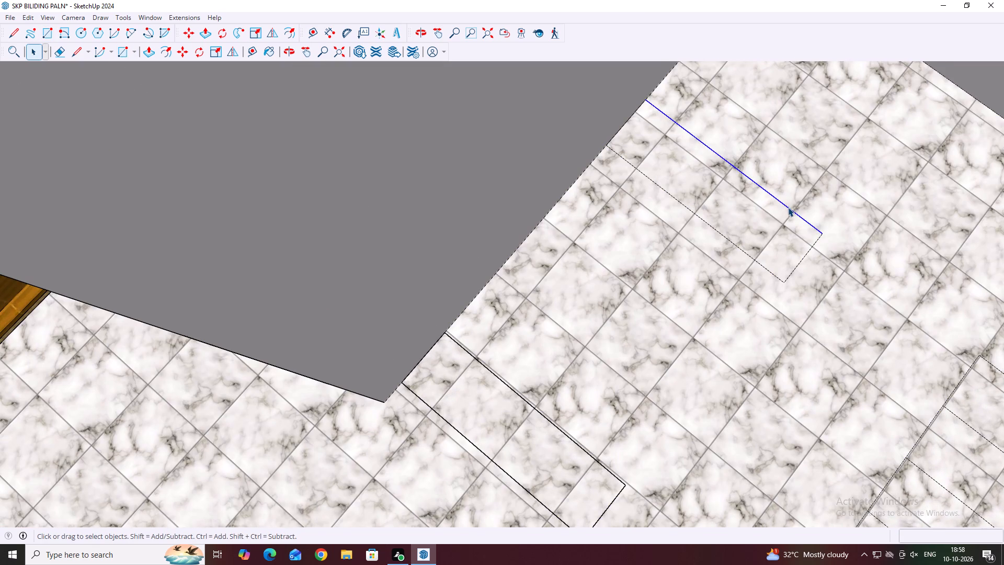
key("Delete")
left_click(800, 264)
key("Delete")
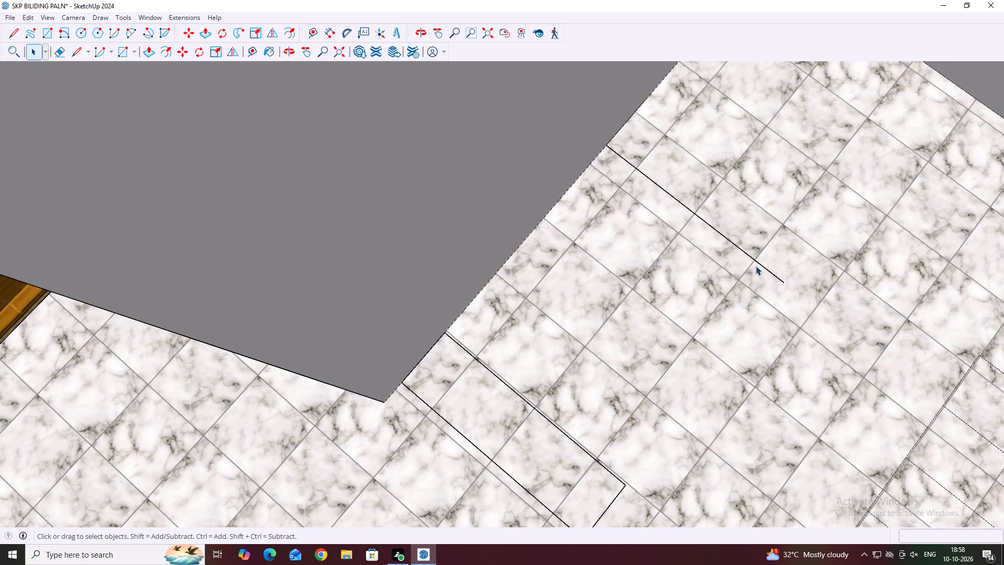
left_click(735, 246)
key("Delete")
scroll(611, 224, "down", 5)
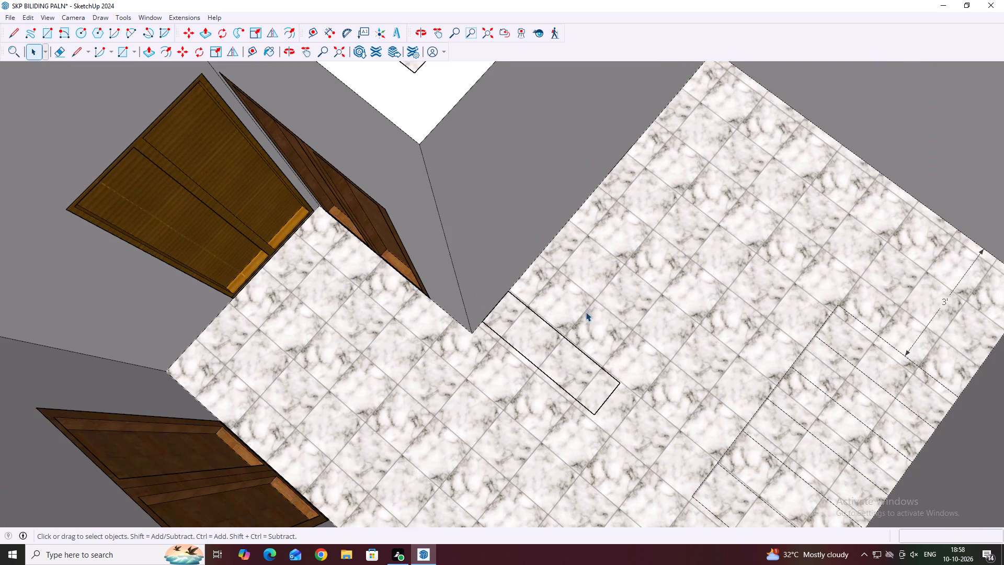
Extrude the face inside the remaining step component upward 6 inches, and exit the component.
left_click(560, 340)
middle_click_drag(581, 342, 655, 299)
scroll(597, 349, "up", 2)
middle_click_drag(600, 392, 650, 367)
scroll(625, 356, "up", 3)
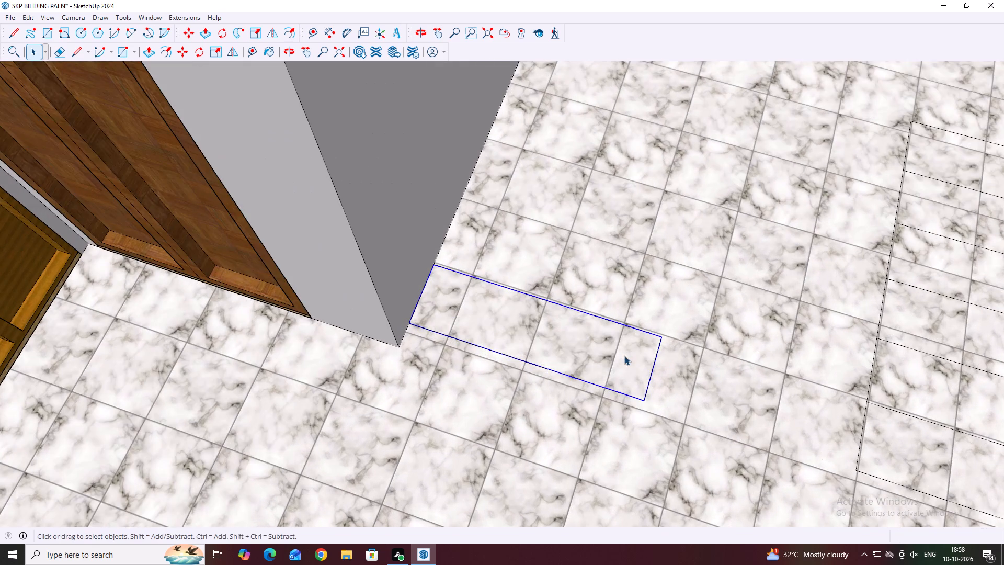
double_click(623, 355)
scroll(605, 356, "up", 1)
left_click(604, 354)
key("p")
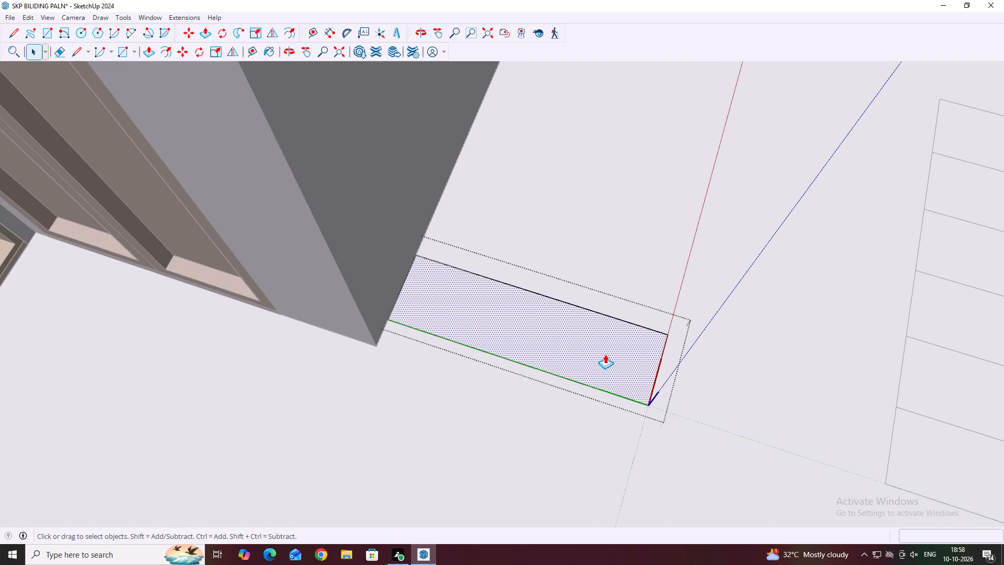
left_click(603, 354)
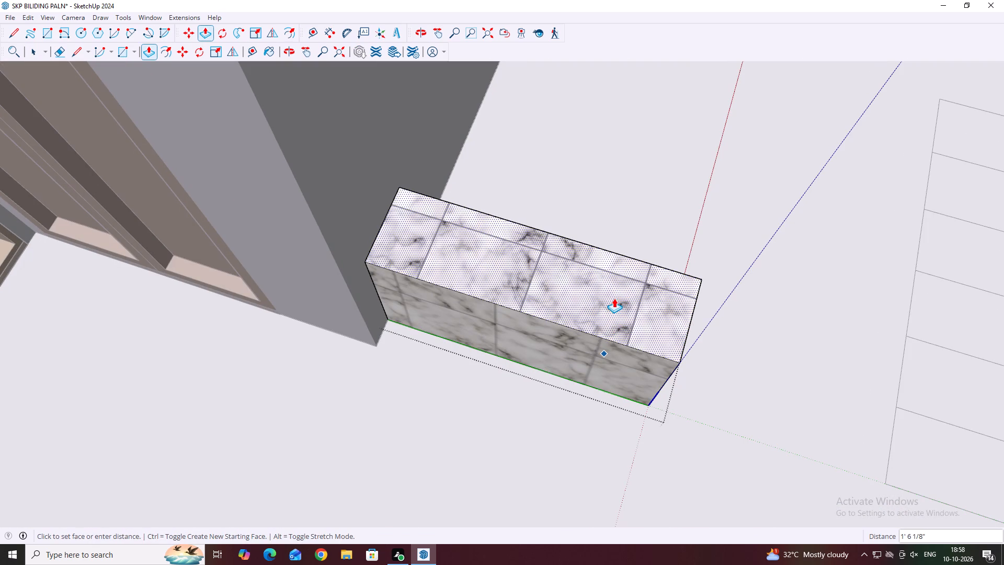
key("6")
key("Return")
middle_click_drag(586, 394, 610, 300)
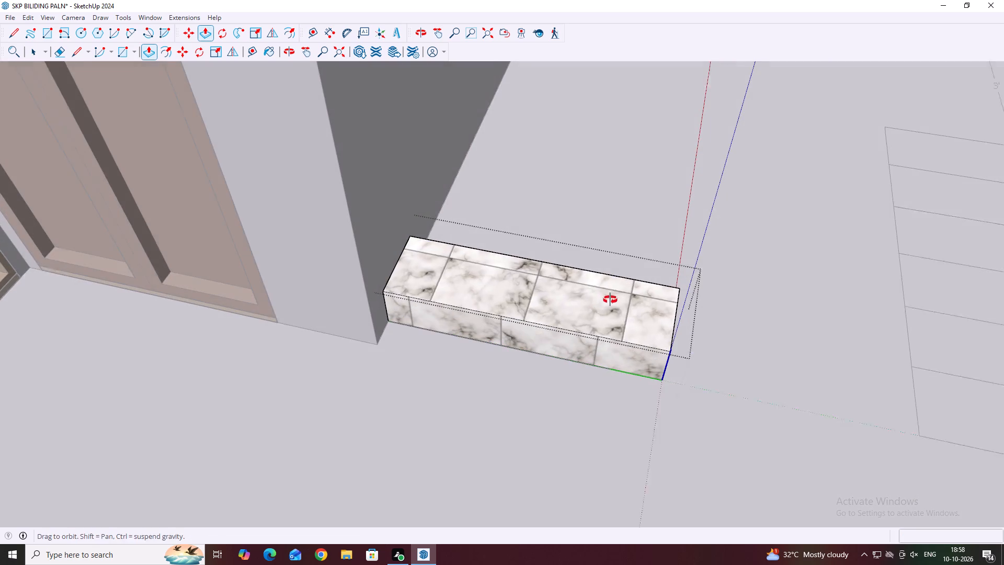
middle_click_drag(610, 300, 612, 298)
key("space")
middle_click_drag(648, 319, 687, 356)
left_click_drag(712, 386, 706, 380)
middle_click_drag(553, 332, 554, 318)
scroll(553, 332, "up", 1)
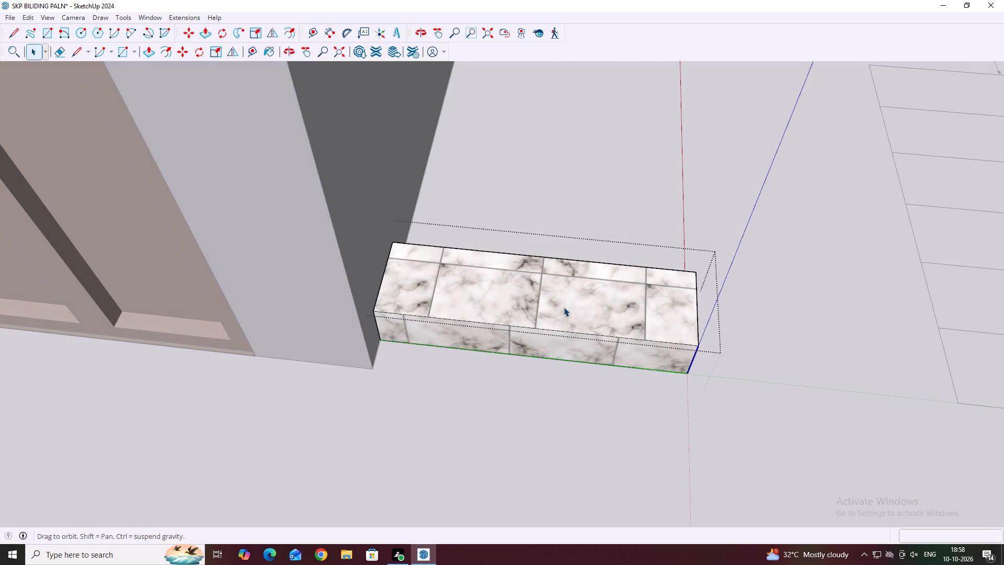
left_click(640, 403)
middle_click_drag(515, 353, 553, 282)
middle_click_drag(617, 290, 572, 299)
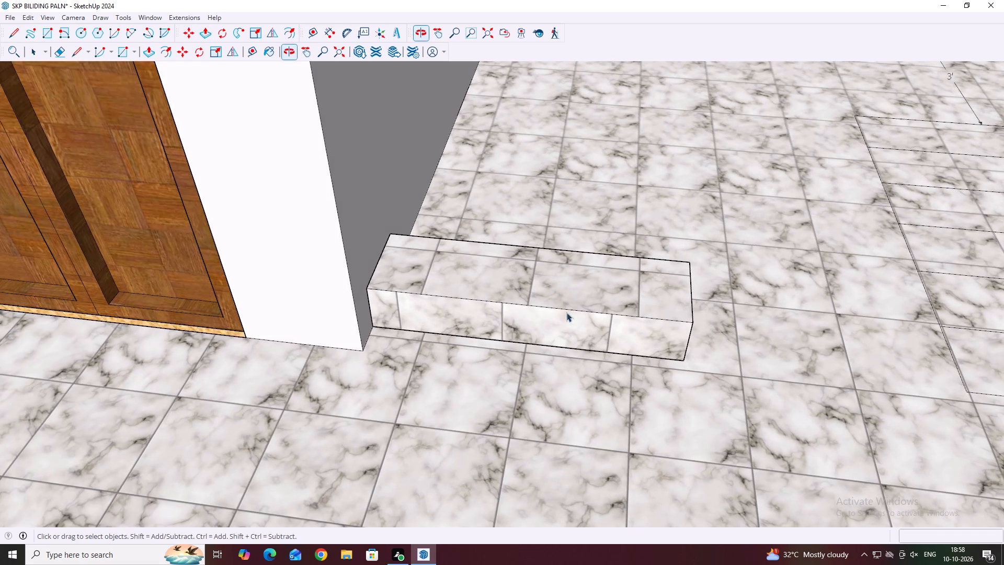
Choose Granite Tile from the Tile materials and try to paint the whole step component with it.
left_click(557, 331)
middle_click_drag(539, 279, 539, 298)
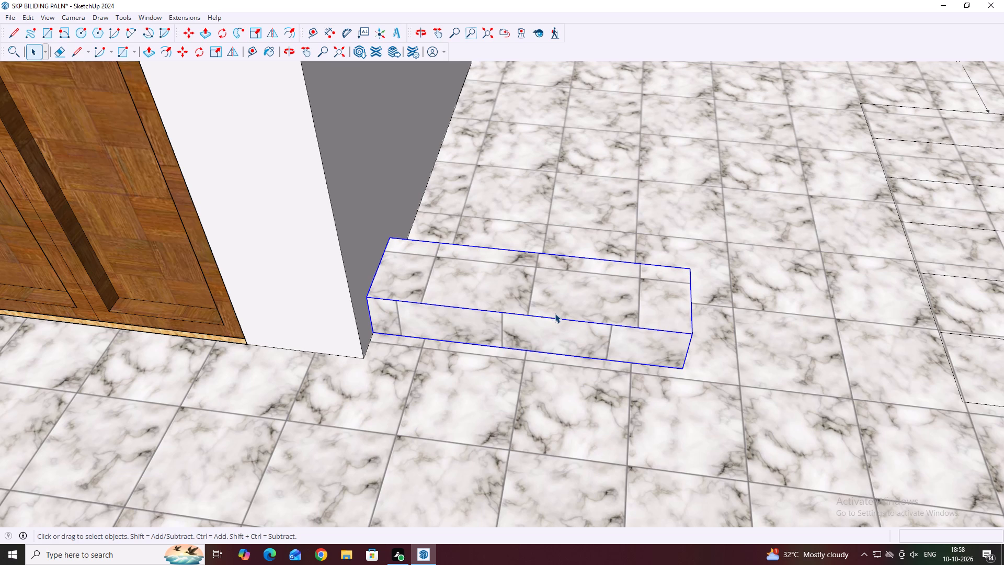
key("b")
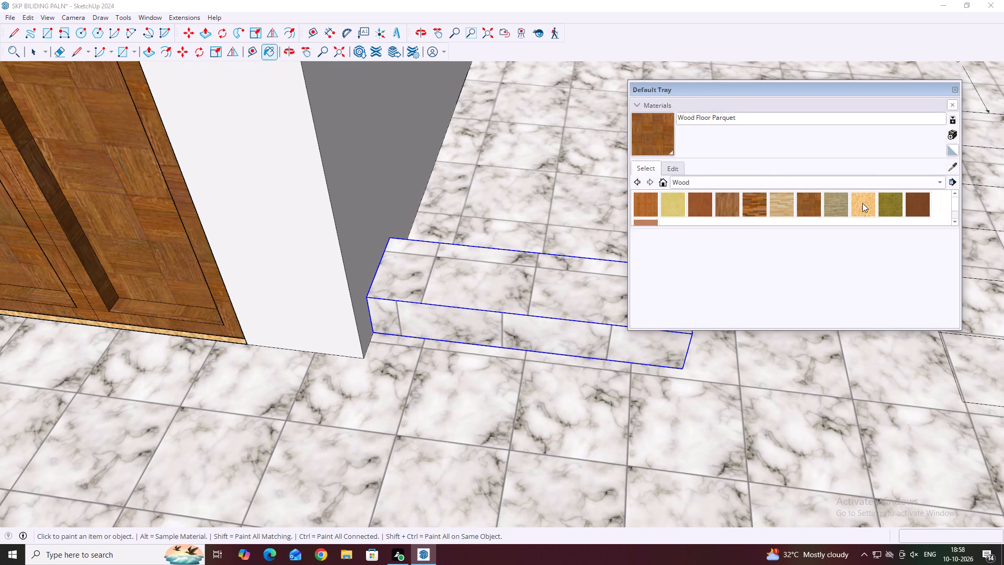
scroll(860, 207, "down", 3)
scroll(788, 202, "up", 2)
left_click(747, 184)
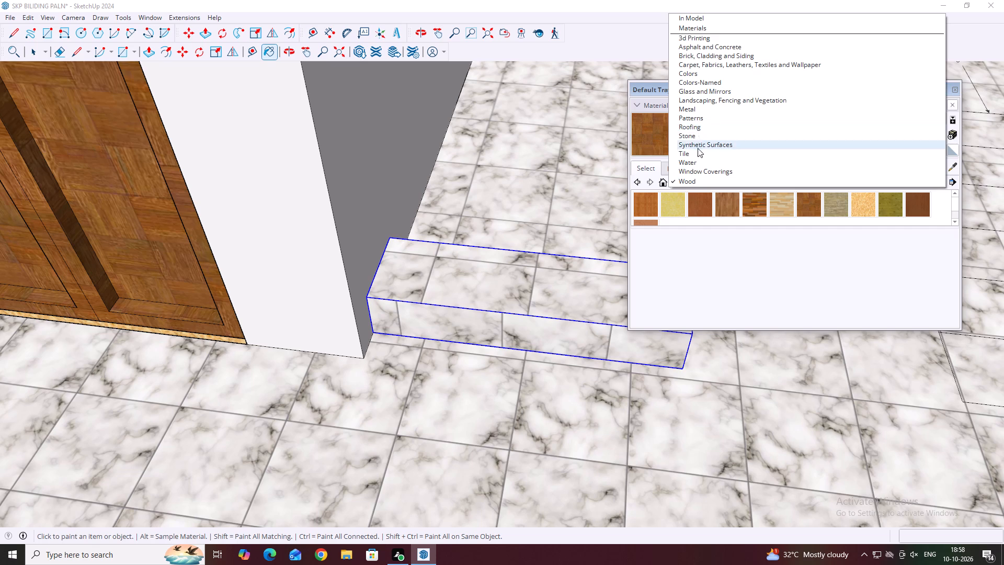
left_click(697, 152)
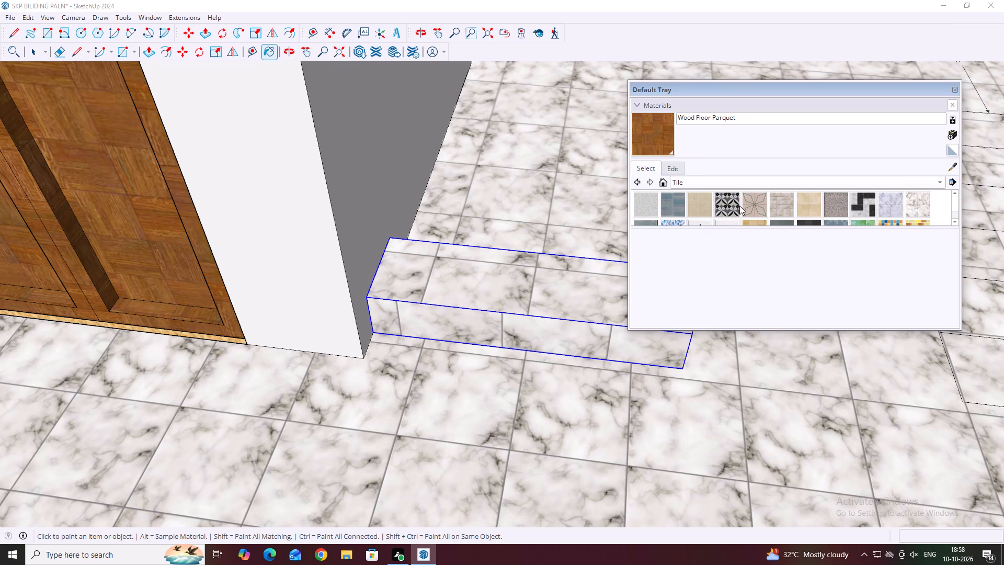
left_click(832, 205)
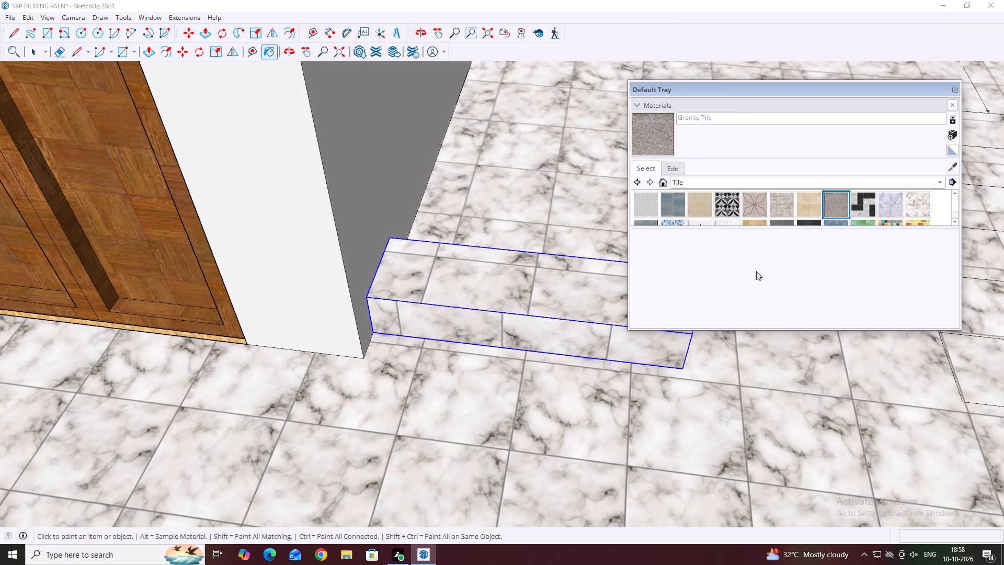
left_click(562, 311)
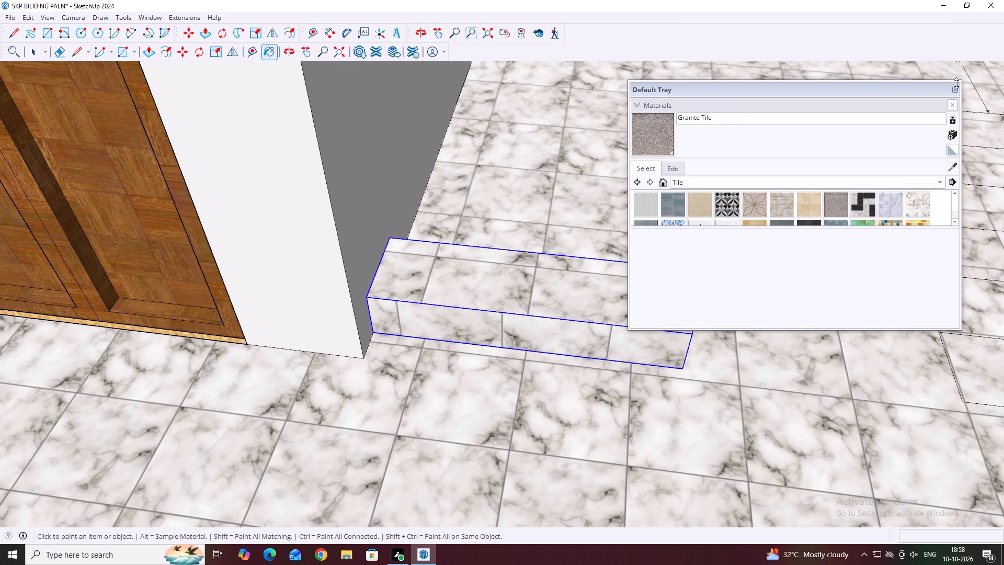
left_click(544, 290)
scroll(515, 304, "down", 3)
left_click(524, 330)
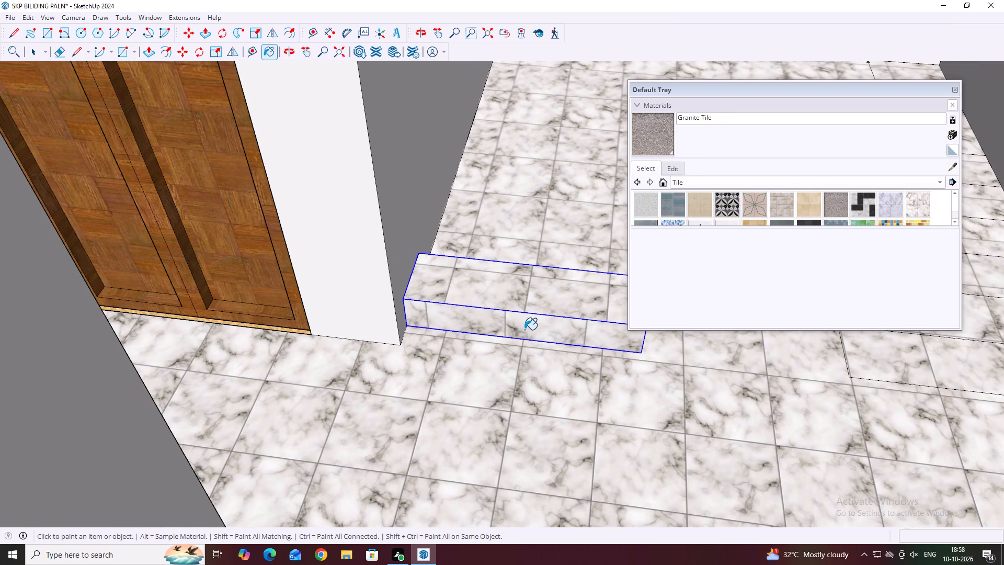
left_click(531, 314)
key("Escape")
key("space")
left_click(537, 304)
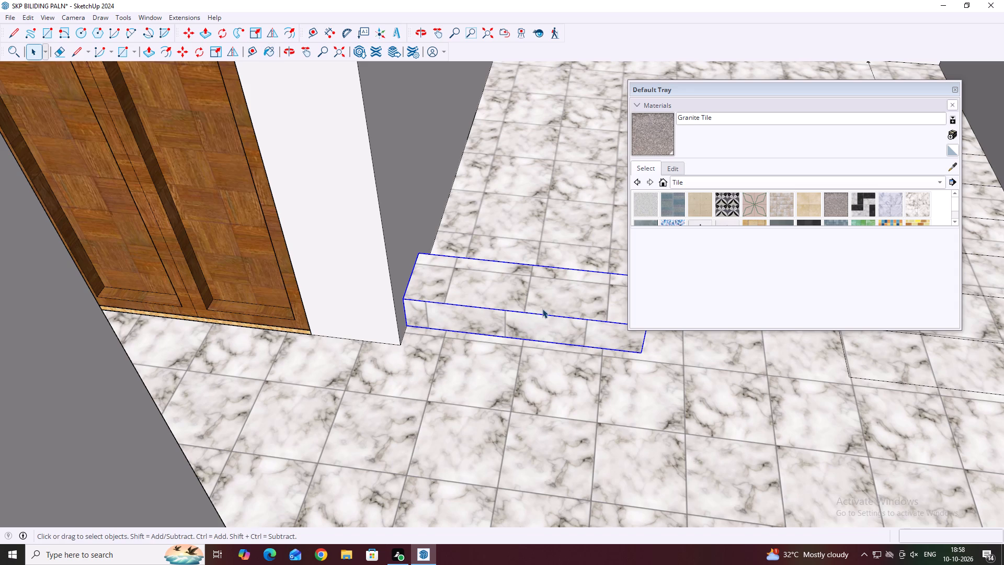
Open the step component, paint its top and side faces individually with Granite Tile, and close the materials window.
scroll(543, 309, "up", 3)
key("Escape")
double_click(539, 296)
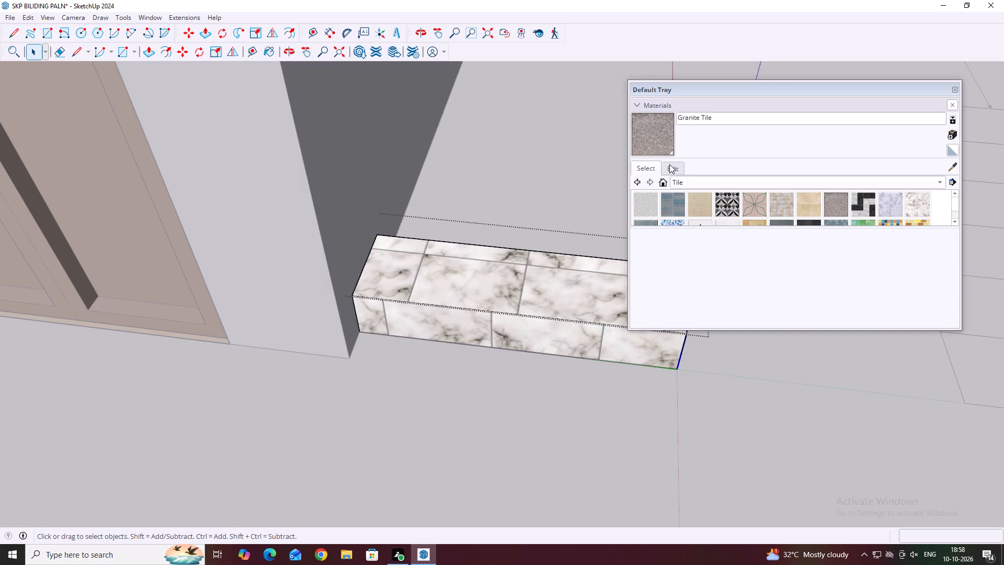
left_click(654, 142)
left_click(573, 282)
scroll(541, 351, "up", 2)
left_click(566, 327)
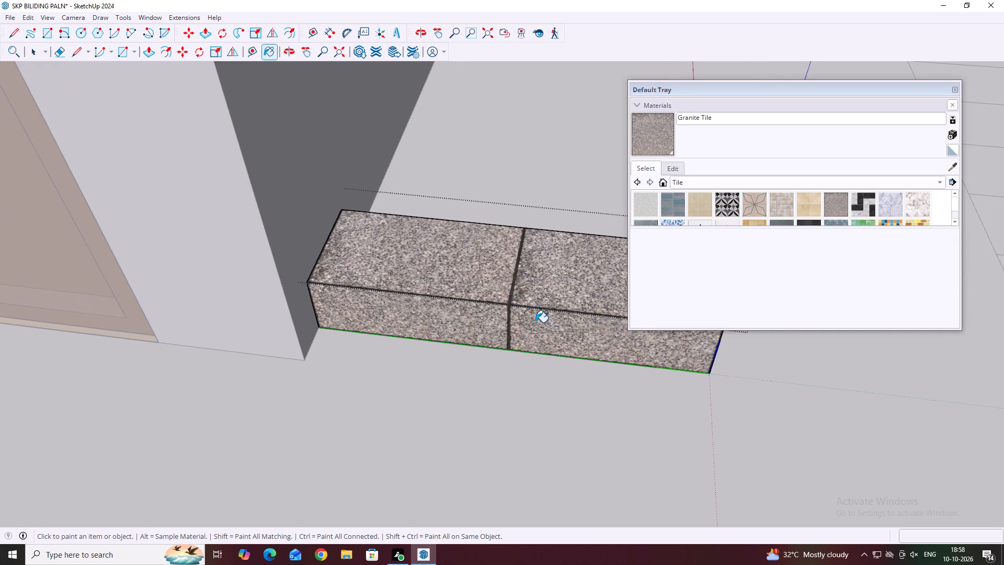
scroll(465, 296, "down", 3)
middle_click_drag(569, 280, 425, 286)
middle_click_drag(598, 275, 464, 269)
middle_click_drag(539, 281, 440, 276)
scroll(506, 354, "up", 3)
left_click(470, 361)
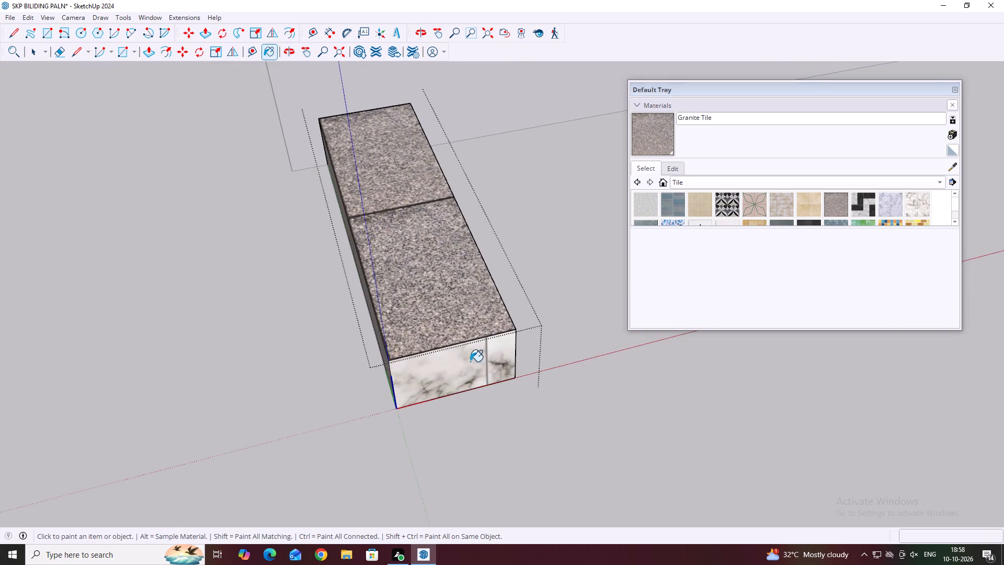
middle_click_drag(539, 340, 406, 325)
middle_click_drag(496, 250, 404, 245)
scroll(413, 242, "up", 2)
left_click(398, 220)
scroll(477, 226, "down", 7)
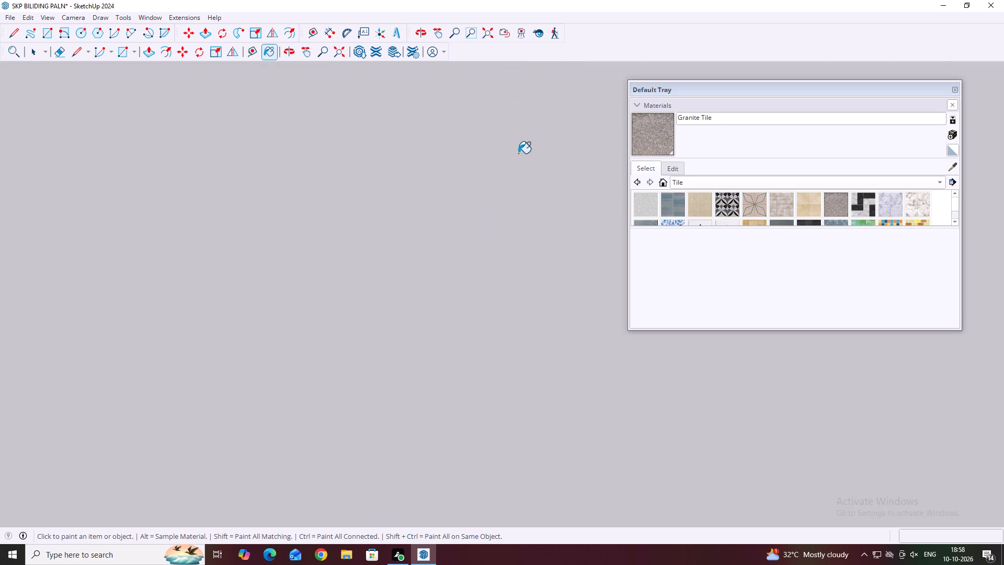
middle_click_drag(517, 151, 468, 181)
scroll(538, 232, "down", 4)
key("Escape")
key("space")
left_click(957, 87)
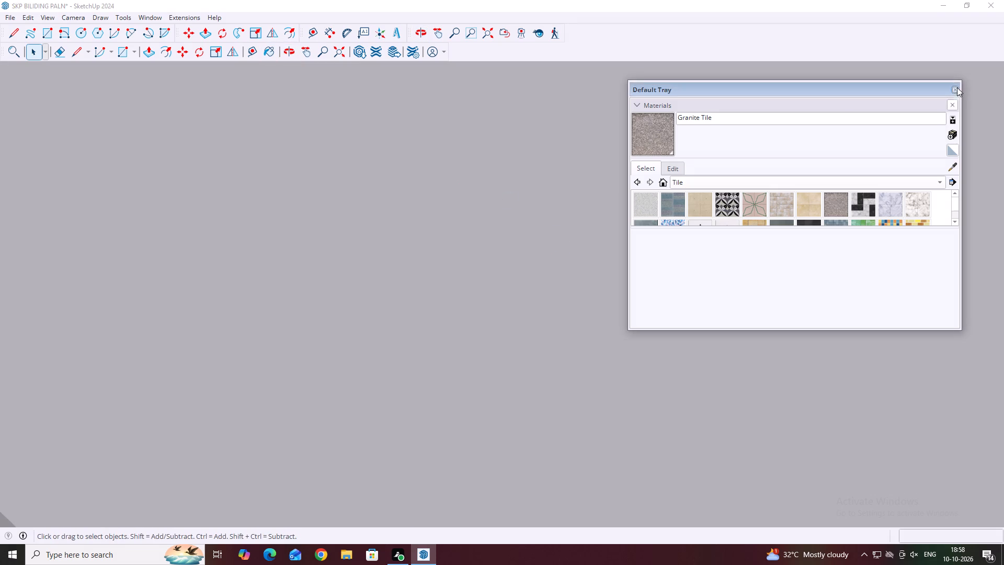
Exit the step component and return to the whole house model.
scroll(791, 182, "down", 20)
scroll(791, 182, "down", 20)
scroll(791, 182, "down", 4)
middle_click_drag(796, 187, 789, 191)
middle_click_drag(771, 179, 766, 184)
middle_click(766, 160)
middle_click(766, 141)
middle_click(765, 142)
middle_click(765, 139)
middle_click(765, 123)
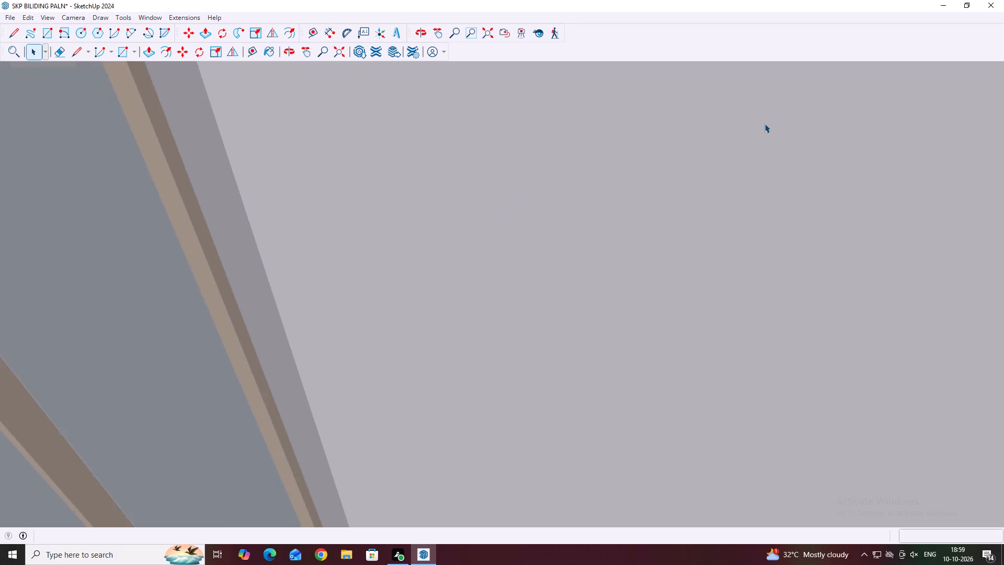
scroll(765, 123, "down", 20)
scroll(765, 123, "down", 14)
middle_click(763, 116)
middle_click(759, 112)
middle_click(758, 112)
middle_click(755, 103)
middle_click(755, 102)
scroll(503, 243, "down", 12)
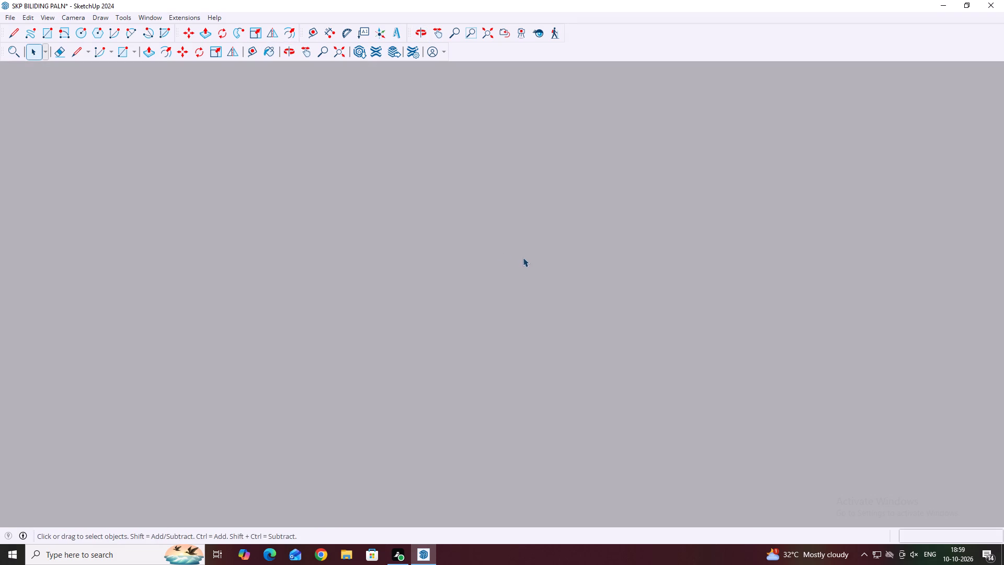
scroll(523, 257, "down", 20)
scroll(523, 257, "down", 20)
scroll(523, 257, "down", 6)
middle_click(544, 243)
middle_click(574, 222)
middle_click_drag(572, 220, 571, 226)
middle_click(569, 230)
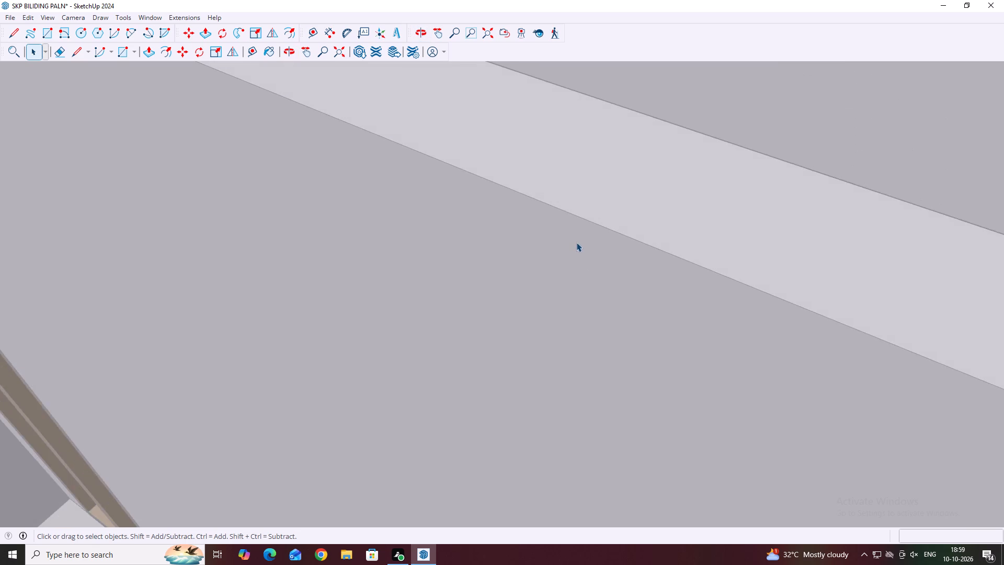
scroll(576, 242, "down", 12)
middle_click(576, 242)
scroll(574, 239, "down", 1)
middle_click_drag(590, 266, 645, 198)
scroll(645, 198, "down", 14)
middle_click(648, 208)
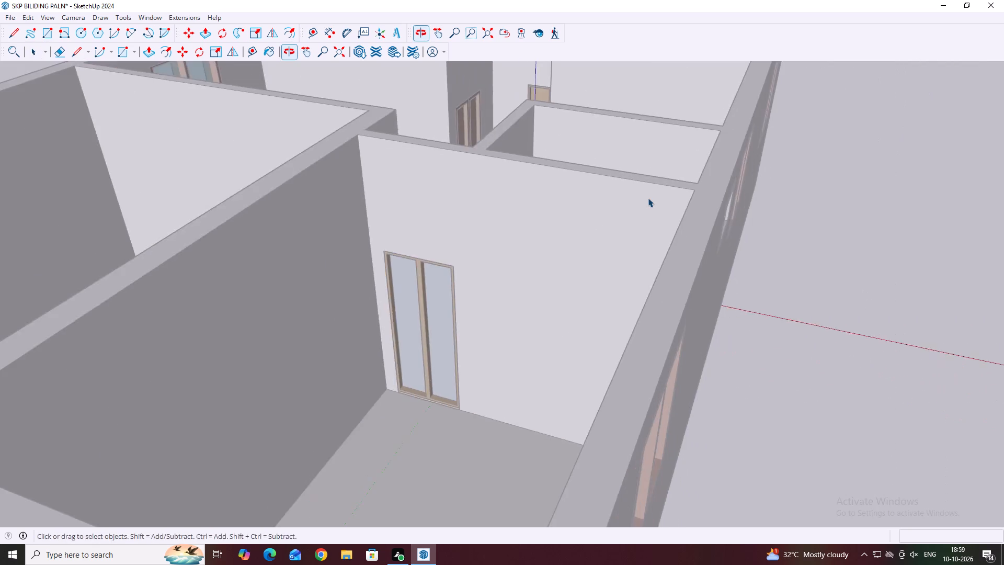
scroll(648, 198, "down", 14)
middle_click(648, 195)
middle_click(648, 191)
middle_click(648, 191)
middle_click_drag(520, 194, 665, 284)
left_click_drag(712, 274, 700, 273)
middle_click_drag(328, 269, 375, 287)
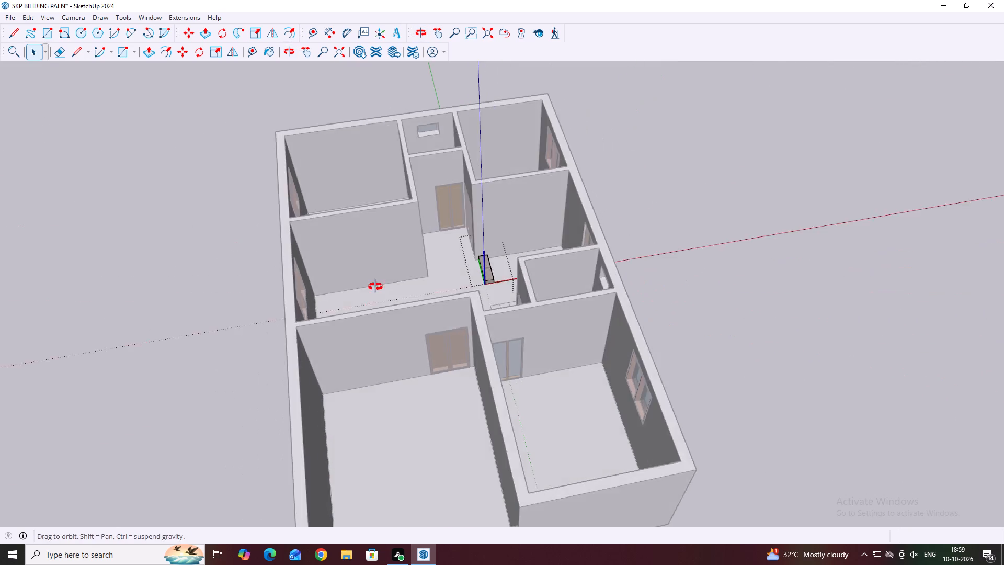
middle_click_drag(375, 287, 545, 258)
left_click(602, 177)
Examine the granite-painted step beside the wall corner against the surrounding tiled floor.
middle_click_drag(349, 292, 492, 304)
scroll(473, 300, "up", 7)
middle_click_drag(436, 312, 479, 302)
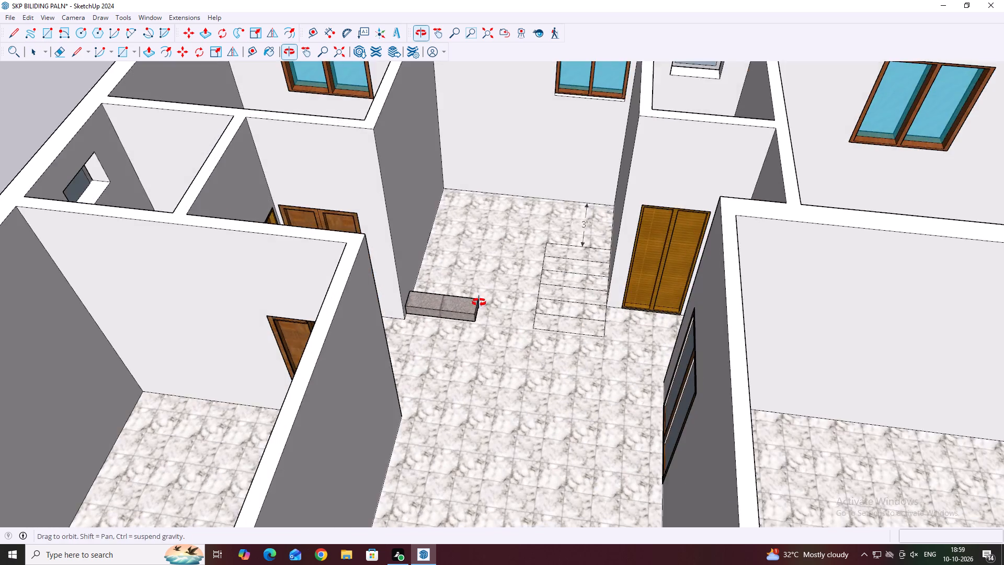
middle_click_drag(479, 302, 484, 292)
scroll(467, 308, "up", 10)
middle_click_drag(432, 306, 493, 269)
scroll(457, 309, "up", 3)
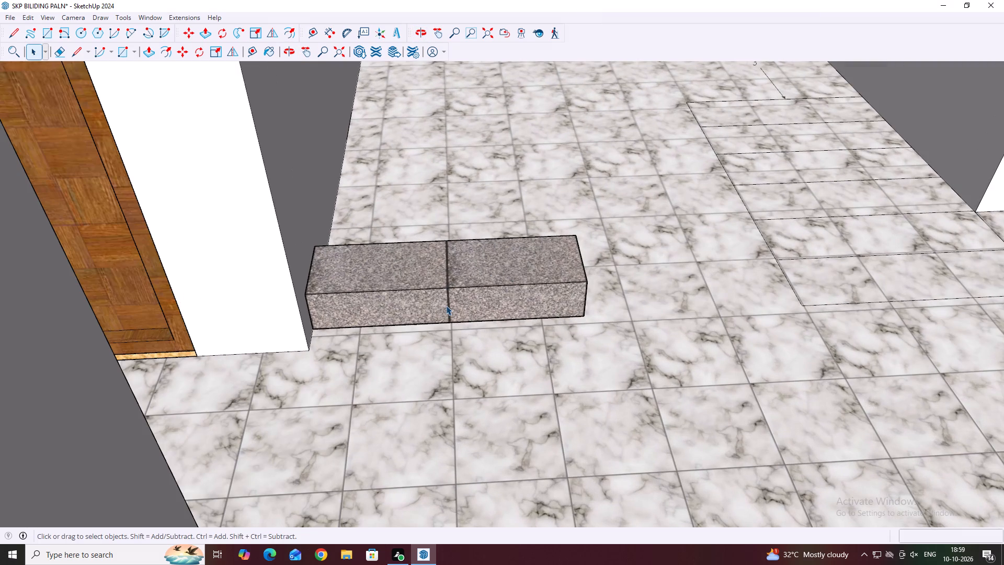
left_click(446, 305)
left_click(447, 306)
left_click(498, 367)
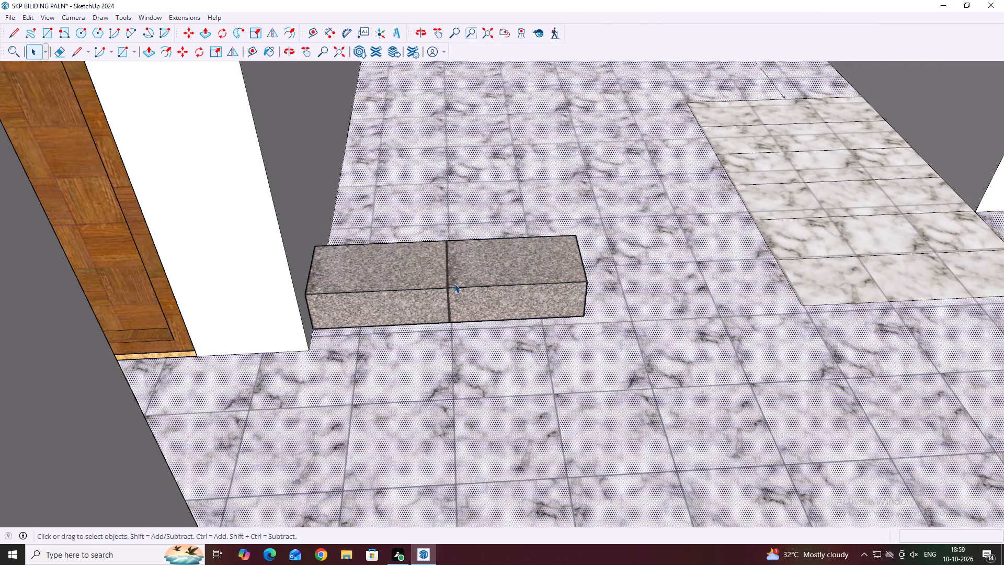
Examine the granite step's top and front faces beside the wall corner.
middle_click_drag(505, 281, 451, 442)
left_click(387, 312)
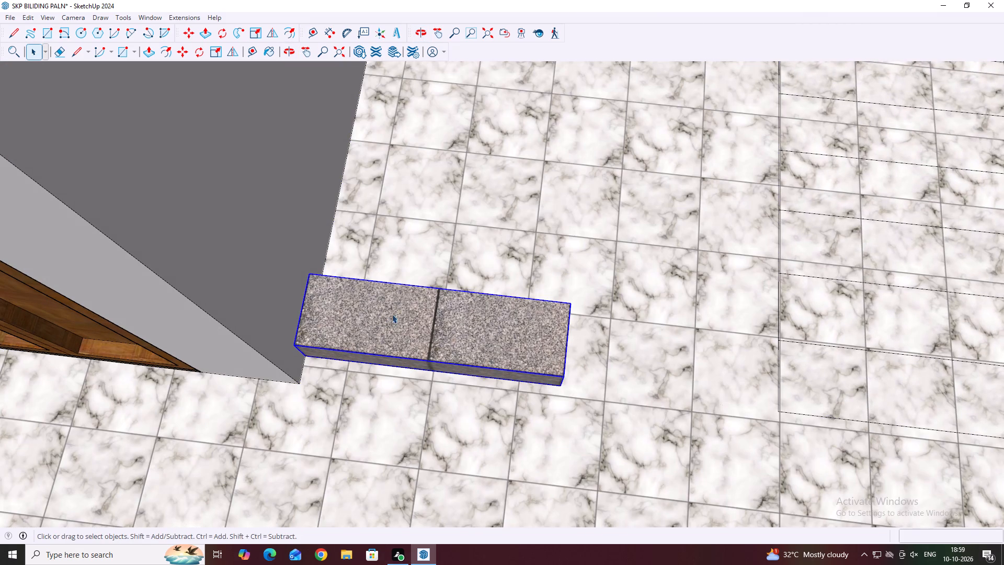
middle_click_drag(499, 310, 500, 374)
middle_click_drag(424, 352, 448, 259)
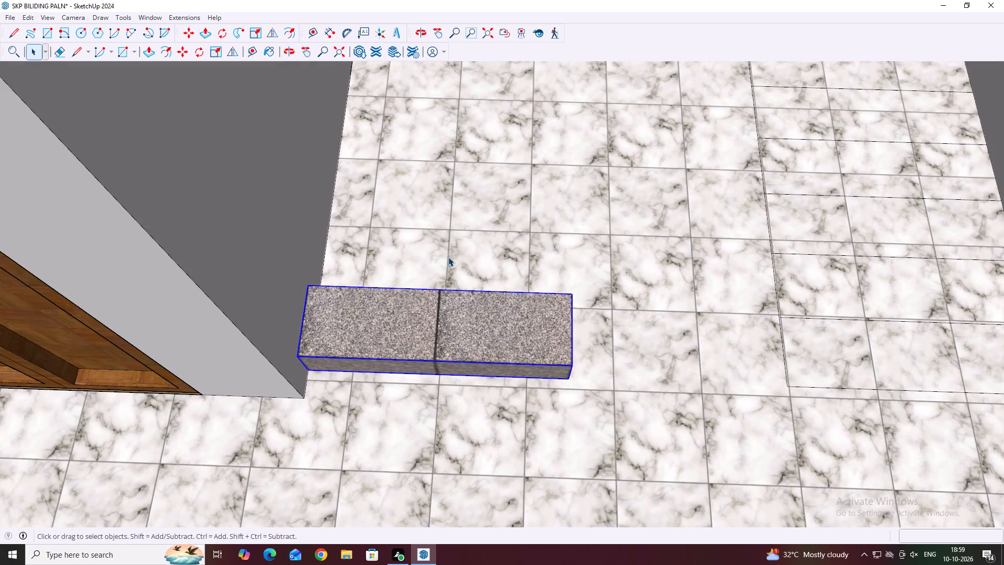
middle_click_drag(341, 347, 372, 262)
scroll(324, 285, "up", 3)
middle_click_drag(396, 280, 309, 263)
scroll(278, 289, "up", 1)
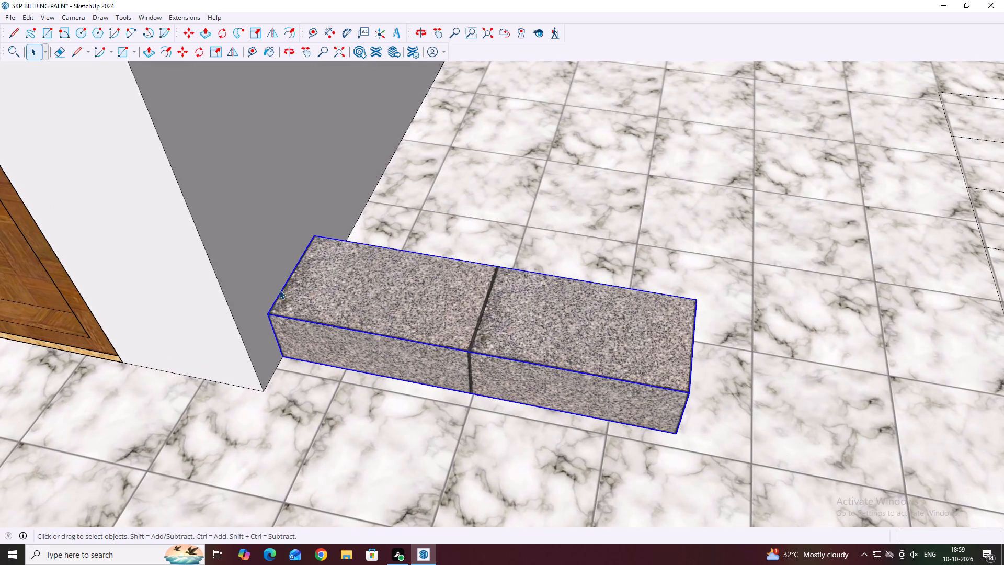
middle_click_drag(338, 296, 329, 297)
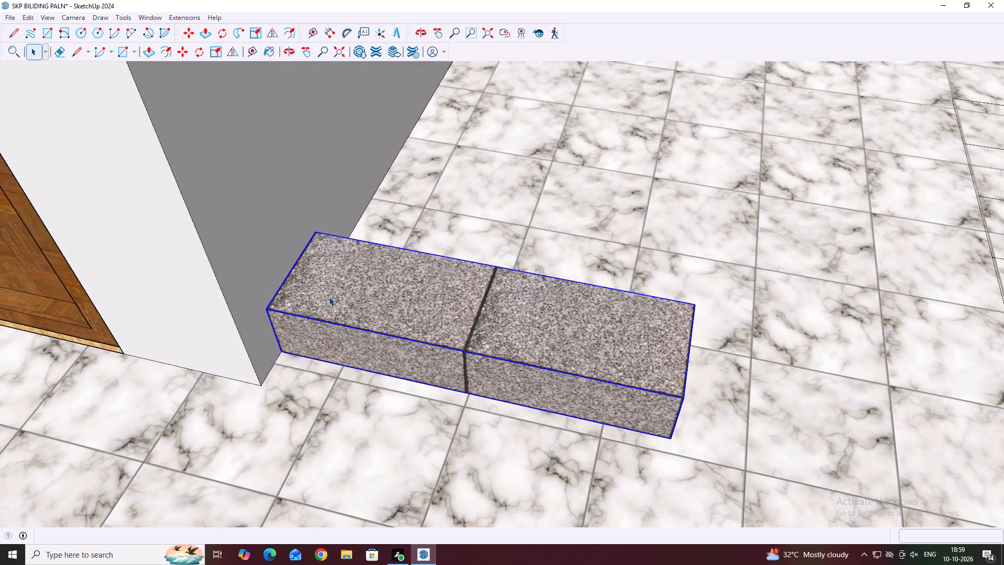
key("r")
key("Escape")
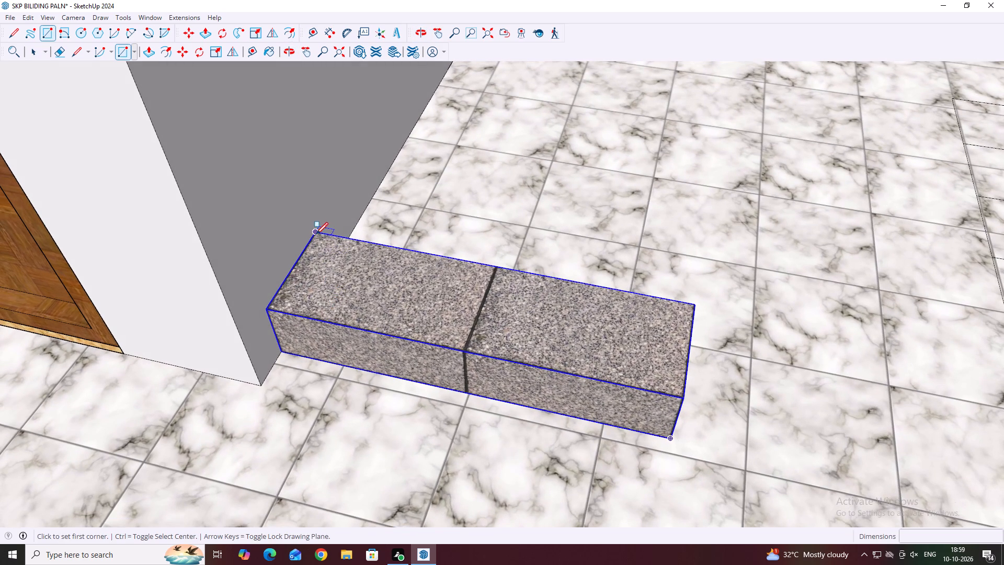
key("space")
Examine the granite step up close and its placement in the house relative to the staircase outline on the floor.
left_click(440, 238)
scroll(326, 253, "up", 2)
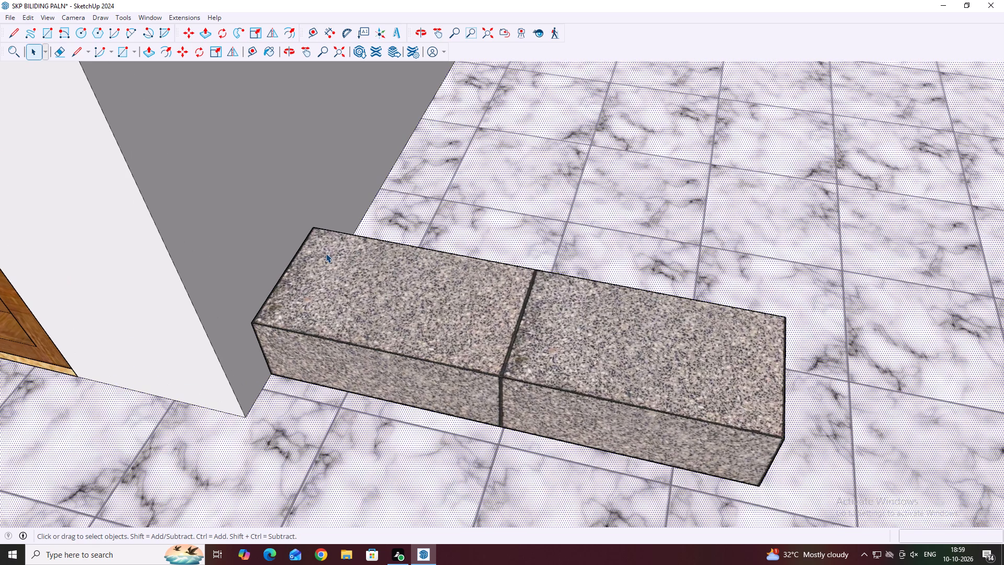
scroll(344, 261, "down", 18)
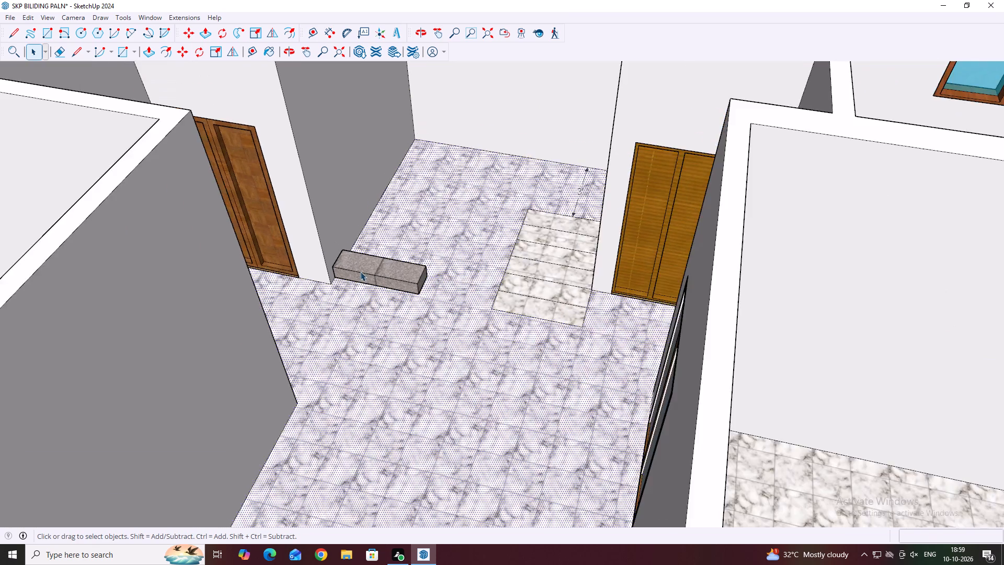
scroll(362, 272, "down", 20)
scroll(362, 272, "down", 5)
scroll(423, 267, "down", 5)
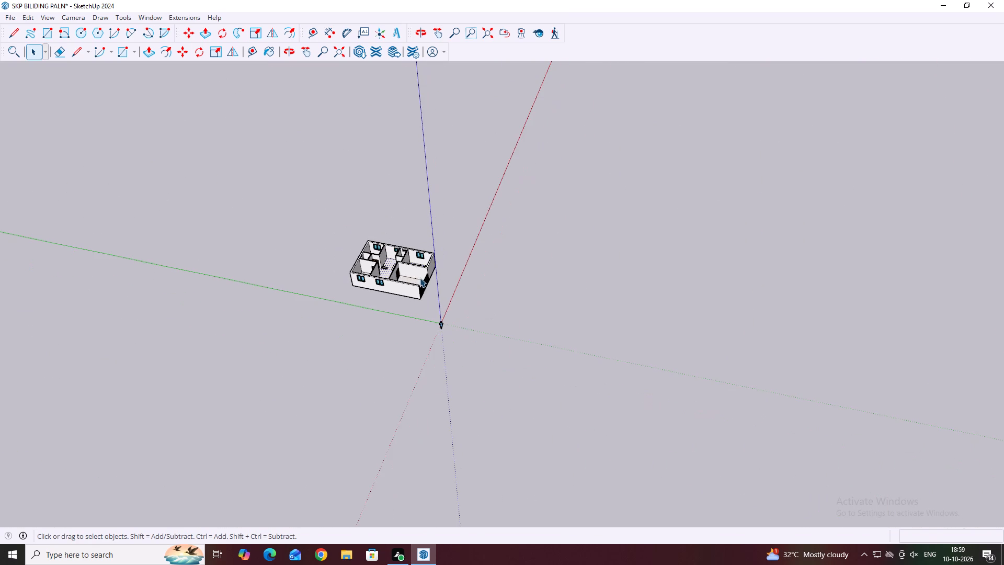
left_click(455, 248)
scroll(394, 288, "up", 20)
scroll(394, 288, "up", 2)
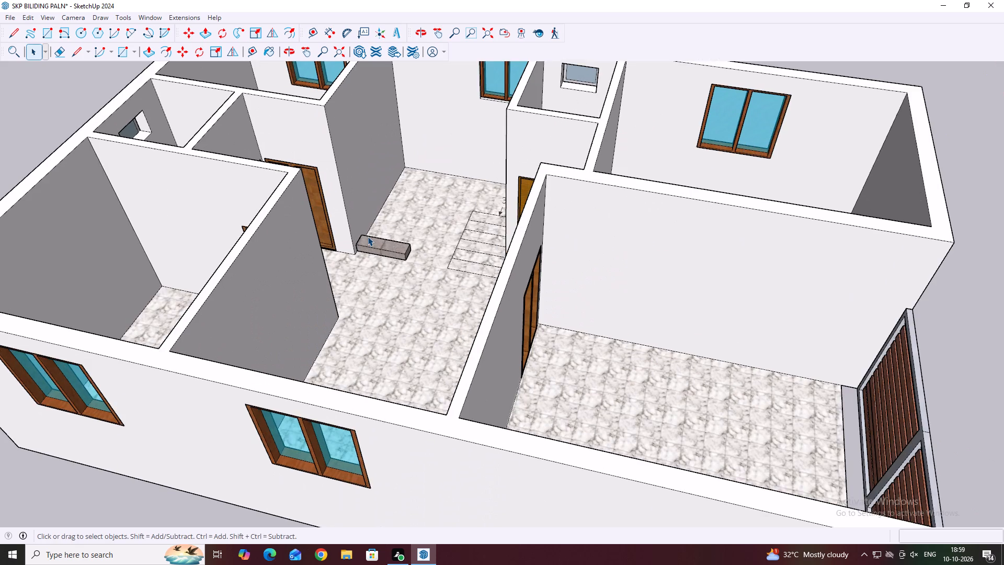
middle_click_drag(368, 236, 376, 250)
scroll(349, 245, "up", 12)
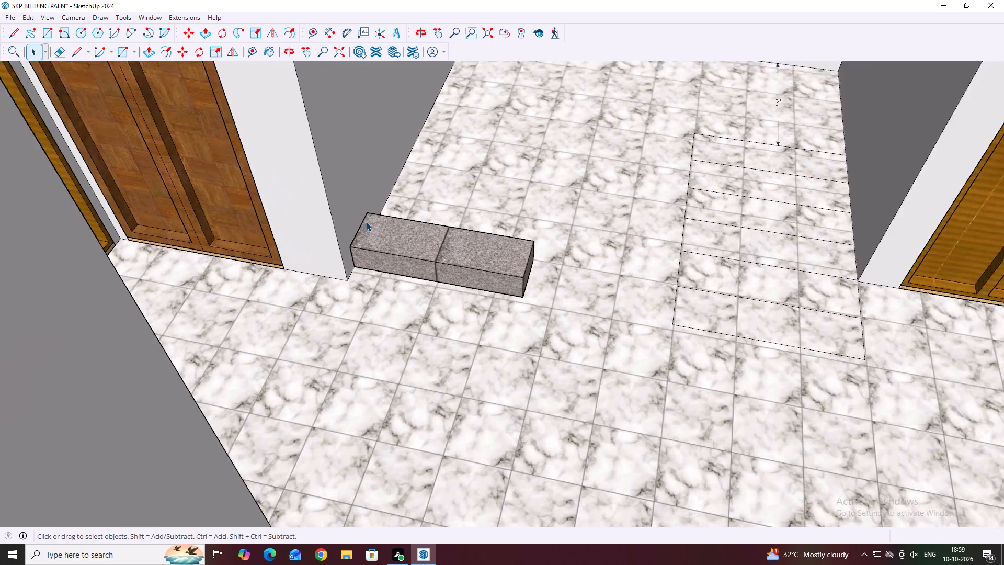
scroll(366, 222, "up", 1)
scroll(416, 244, "up", 4)
middle_click_drag(496, 255, 578, 409)
middle_click_drag(489, 343, 410, 281)
scroll(368, 238, "up", 4)
middle_click_drag(540, 359, 558, 232)
scroll(533, 332, "up", 3)
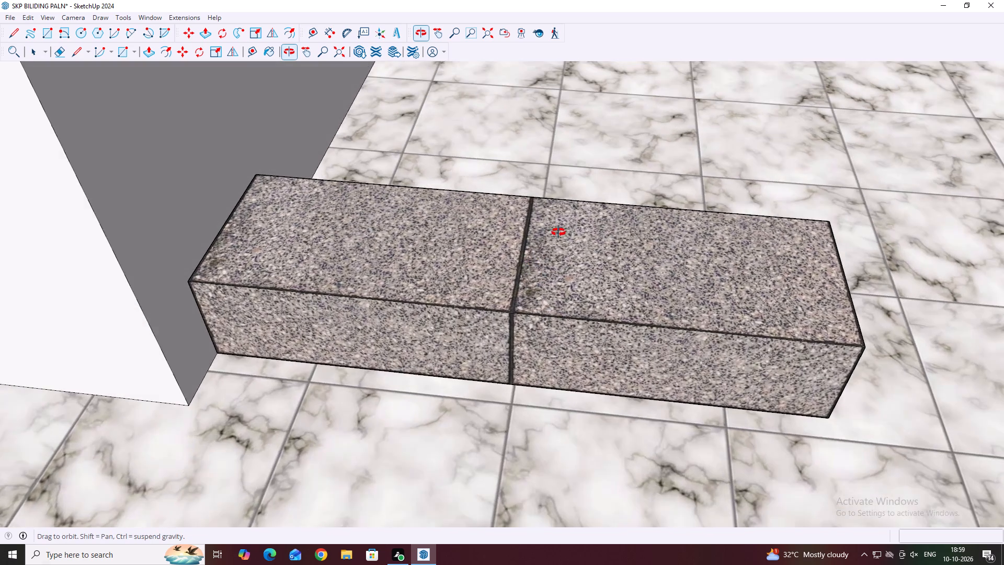
middle_click_drag(558, 232, 562, 227)
left_click(609, 315)
scroll(434, 243, "down", 6)
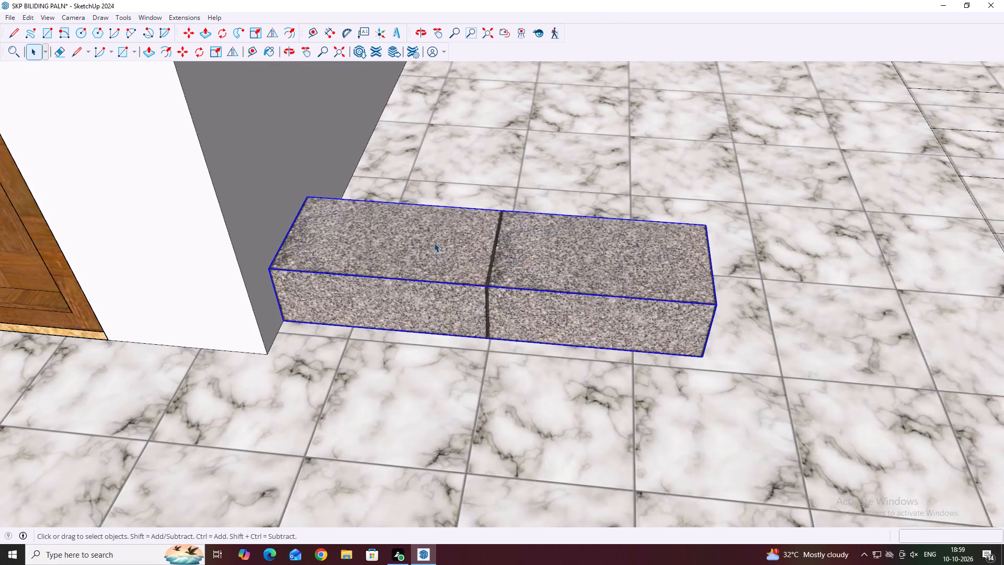
middle_click_drag(527, 261, 465, 277)
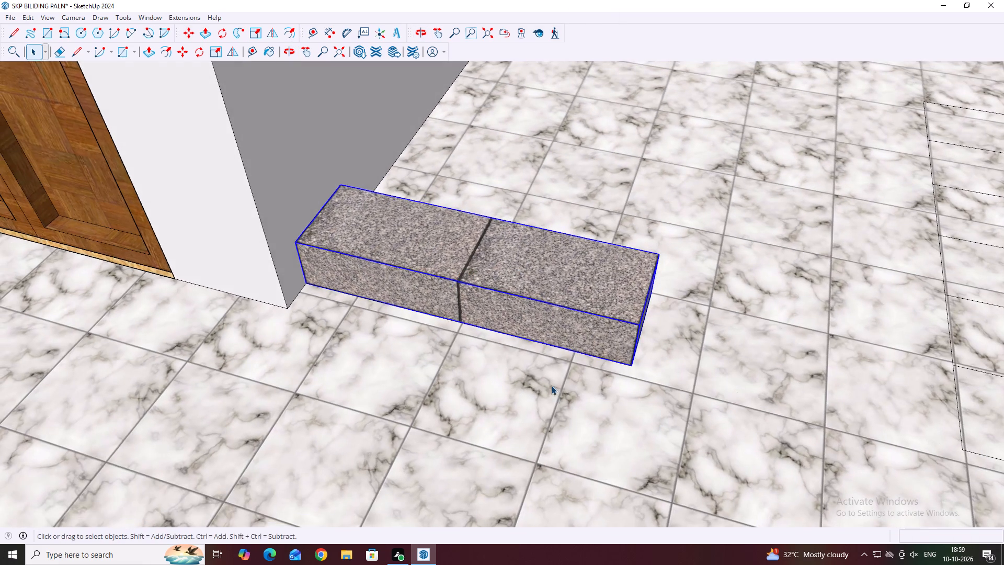
scroll(549, 349, "down", 20)
scroll(549, 349, "down", 5)
middle_click(537, 310)
middle_click(535, 309)
left_click(839, 156)
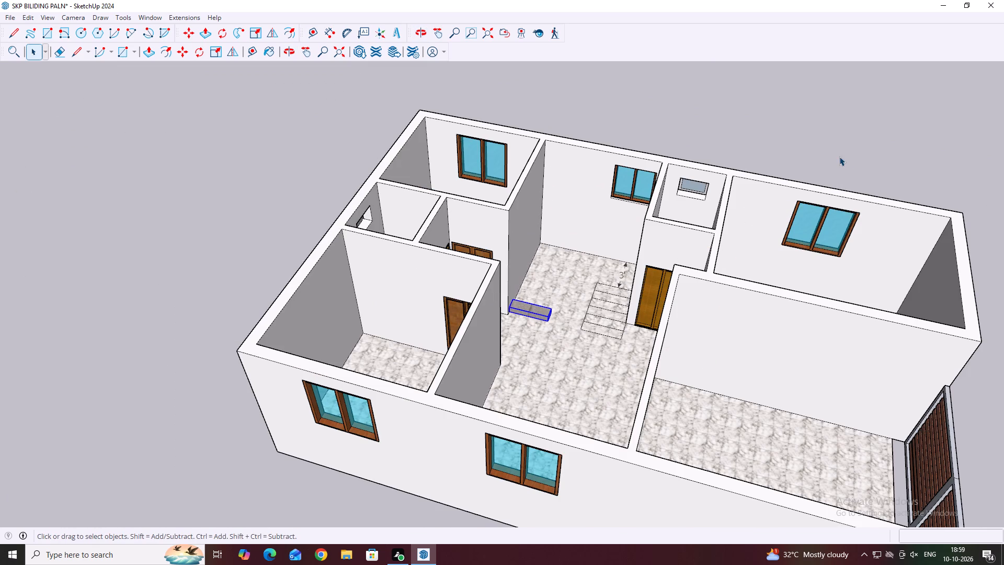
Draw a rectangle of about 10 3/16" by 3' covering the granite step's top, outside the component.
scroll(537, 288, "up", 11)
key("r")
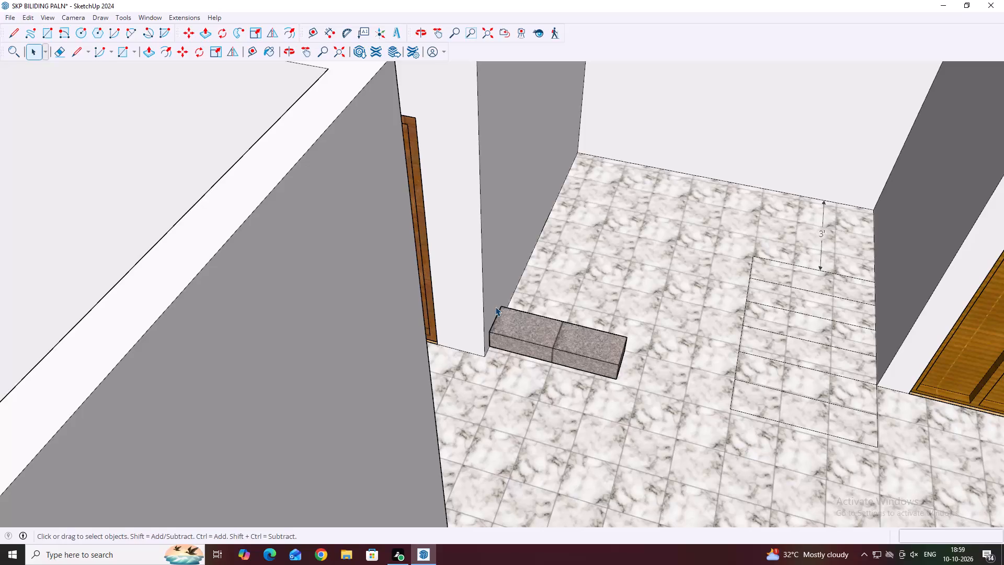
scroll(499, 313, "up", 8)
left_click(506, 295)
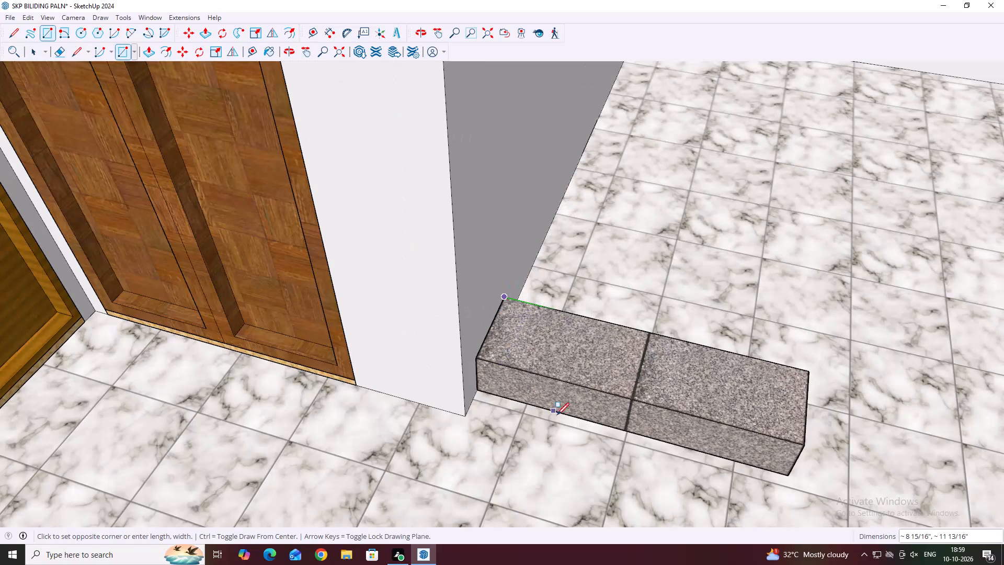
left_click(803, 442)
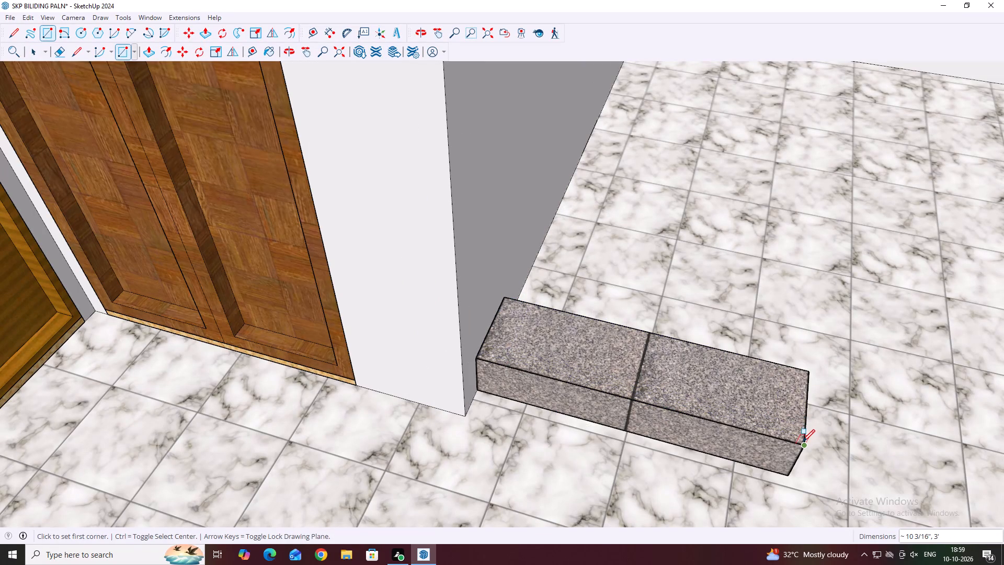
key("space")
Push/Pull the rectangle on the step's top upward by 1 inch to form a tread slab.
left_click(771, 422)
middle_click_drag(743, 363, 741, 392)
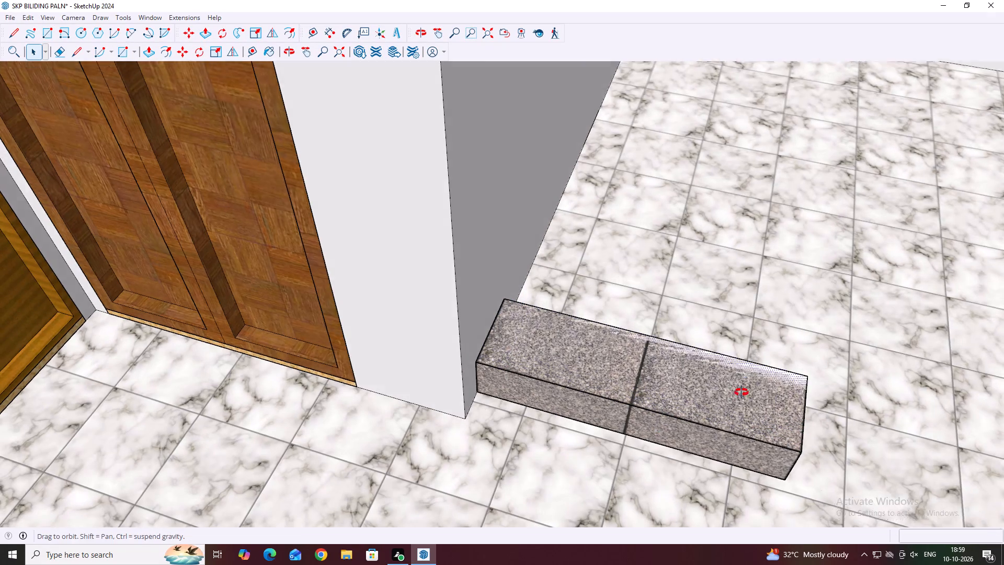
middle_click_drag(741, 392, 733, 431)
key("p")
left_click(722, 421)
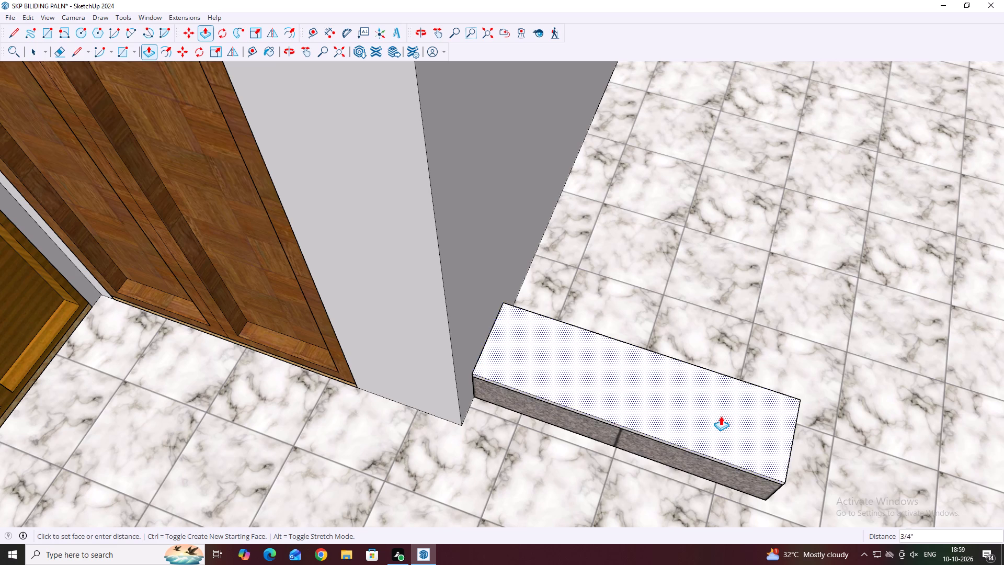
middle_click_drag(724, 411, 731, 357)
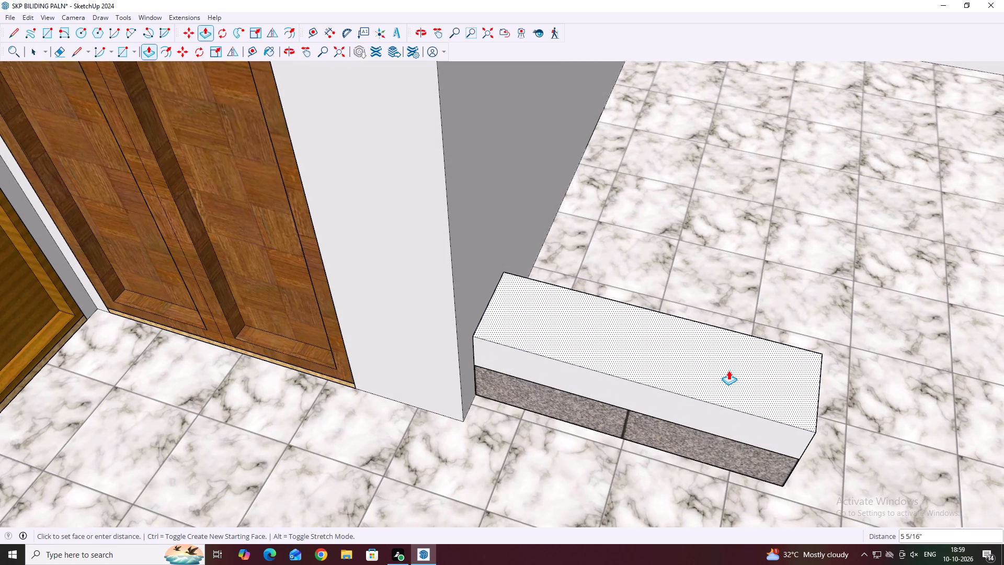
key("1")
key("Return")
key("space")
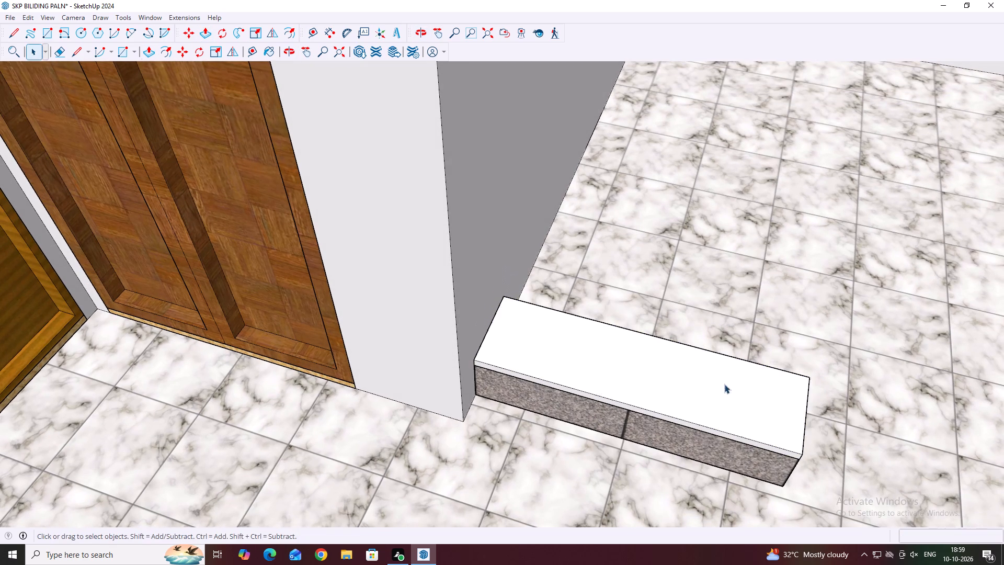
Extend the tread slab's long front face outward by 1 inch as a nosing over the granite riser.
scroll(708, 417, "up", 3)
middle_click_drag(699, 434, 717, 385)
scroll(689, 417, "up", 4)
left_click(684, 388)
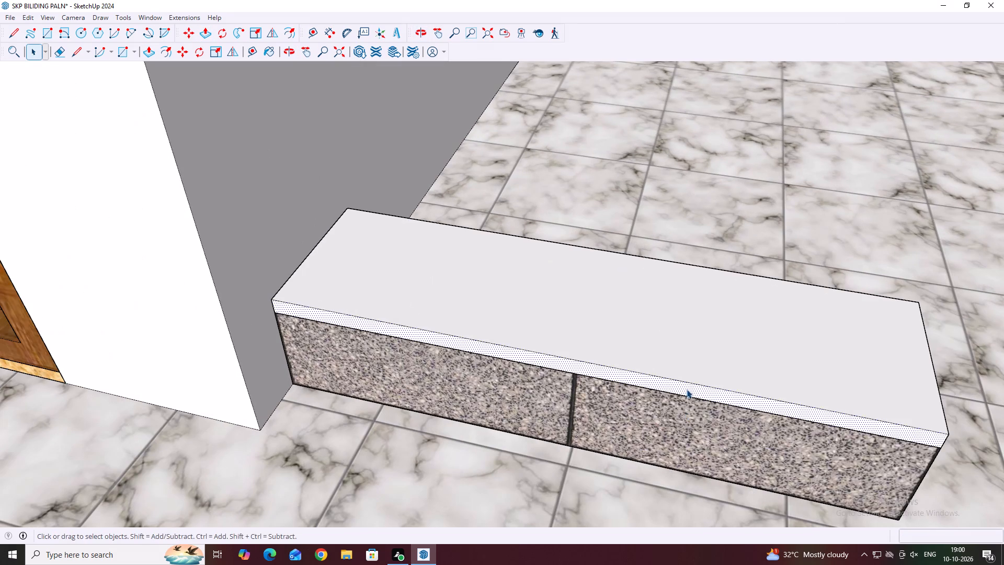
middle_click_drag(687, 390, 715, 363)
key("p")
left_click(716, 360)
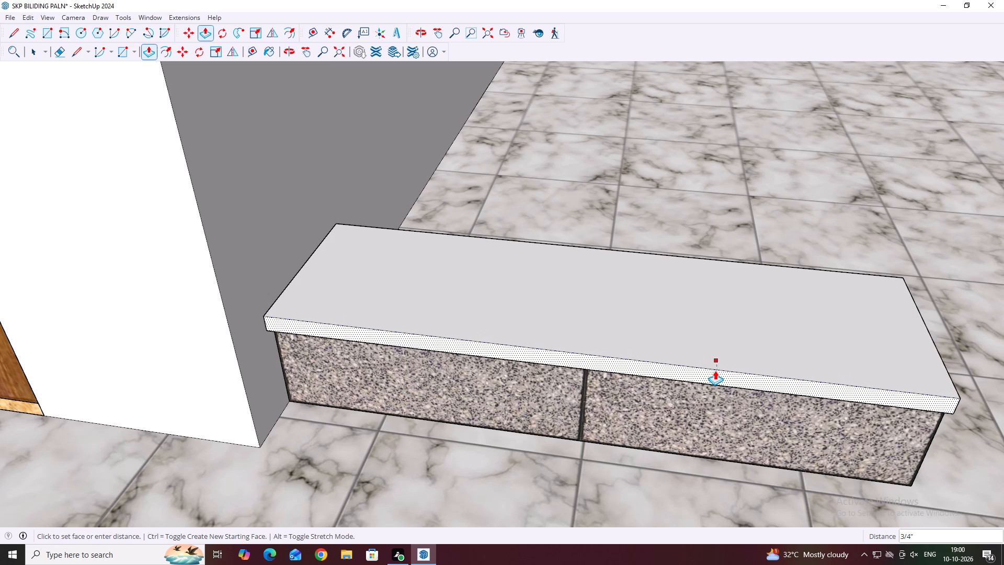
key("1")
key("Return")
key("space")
Examine how the overhanging tread slab sits on the granite step from several angles.
left_click(674, 432)
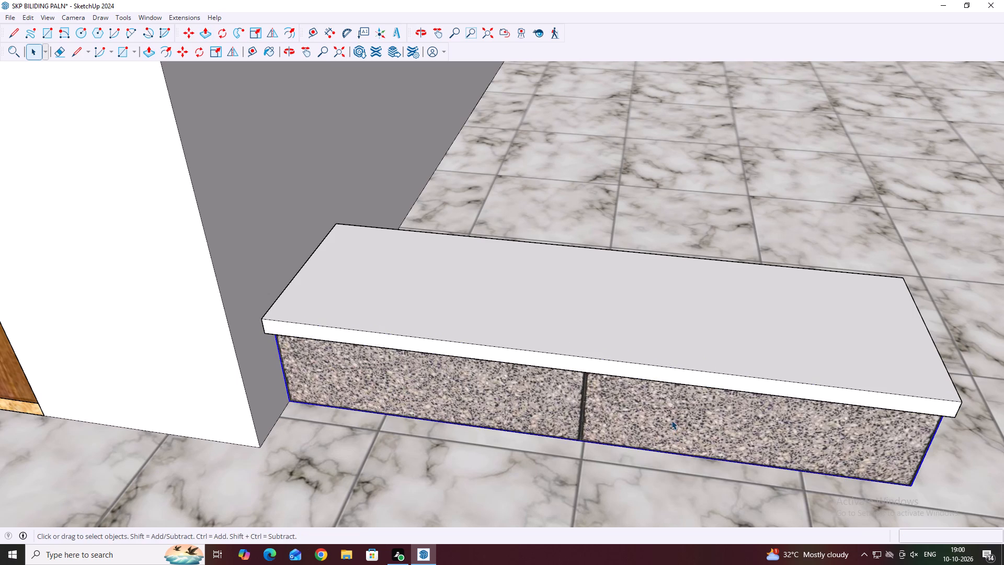
middle_click_drag(586, 326, 472, 265)
scroll(453, 267, "down", 5)
middle_click_drag(726, 338, 695, 351)
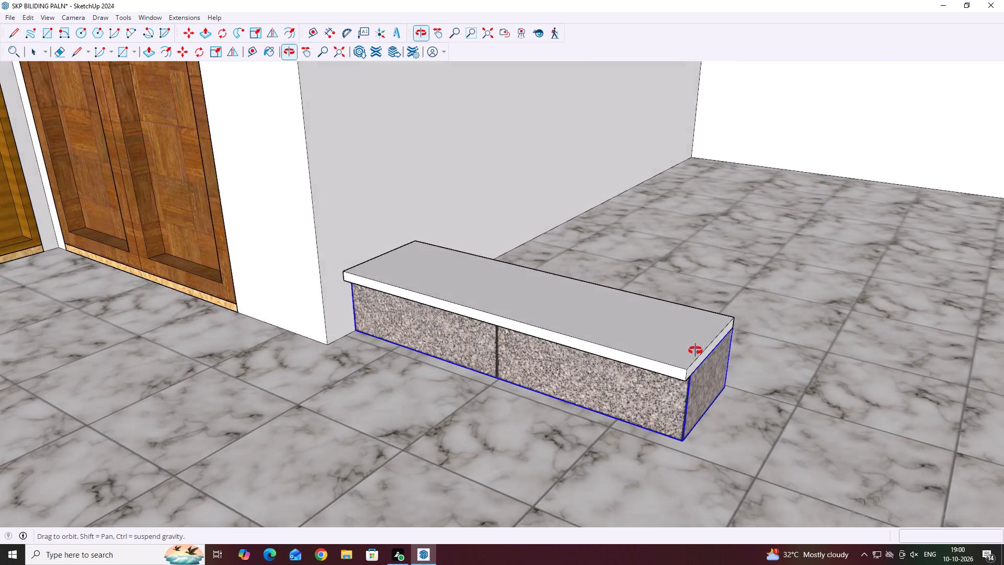
middle_click_drag(695, 351, 648, 360)
left_click(771, 457)
middle_click_drag(476, 410, 636, 390)
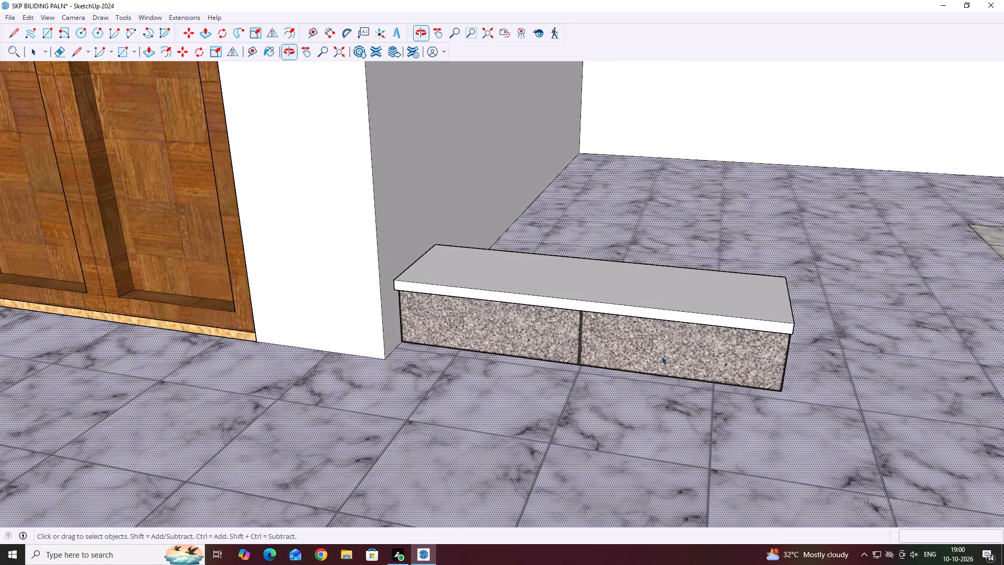
middle_click_drag(613, 297, 636, 360)
scroll(634, 359, "up", 3)
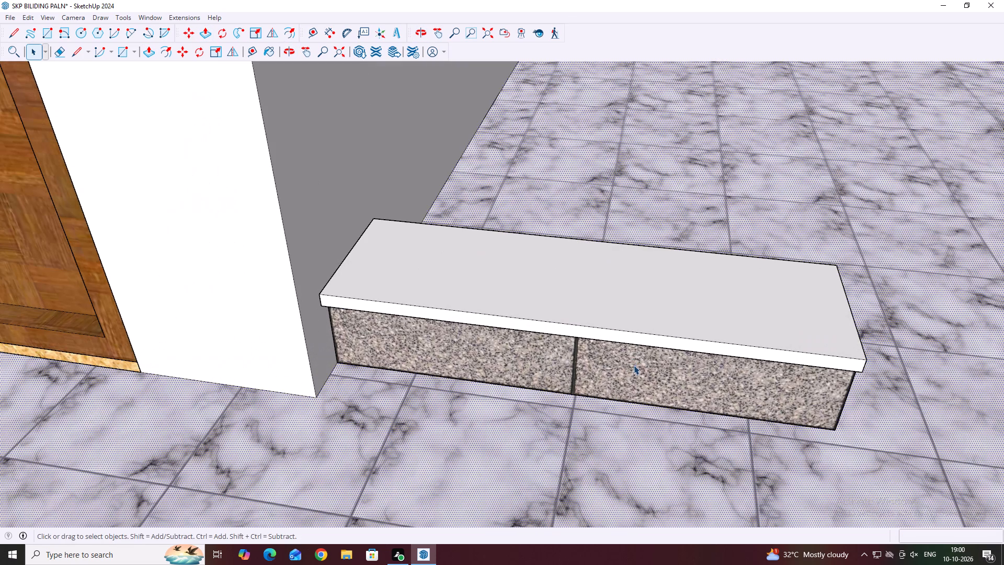
Check the slab's faces, and open and exit the granite step component beneath it.
left_click(634, 365)
double_click(588, 320)
key("Escape")
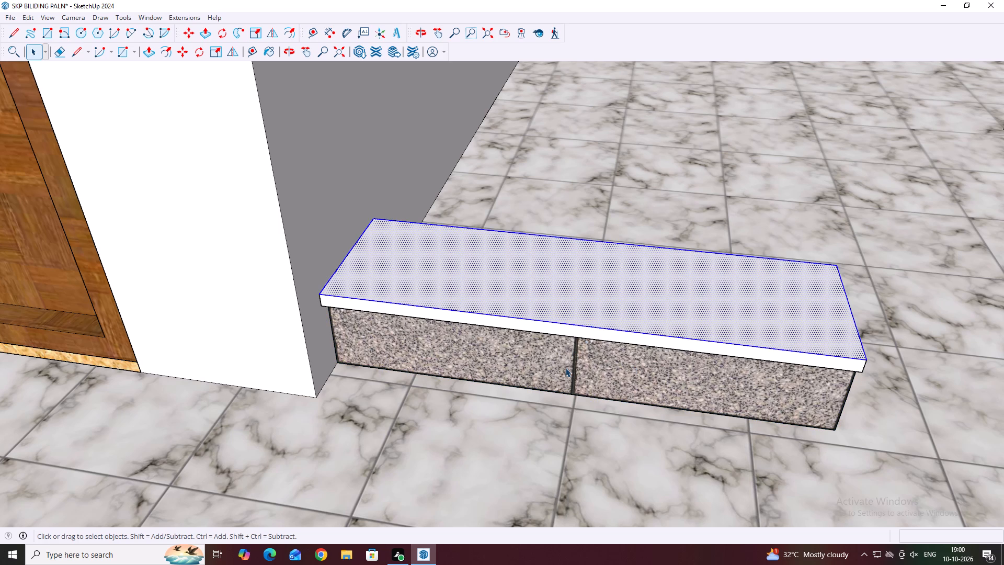
left_click(590, 361)
double_click(585, 353)
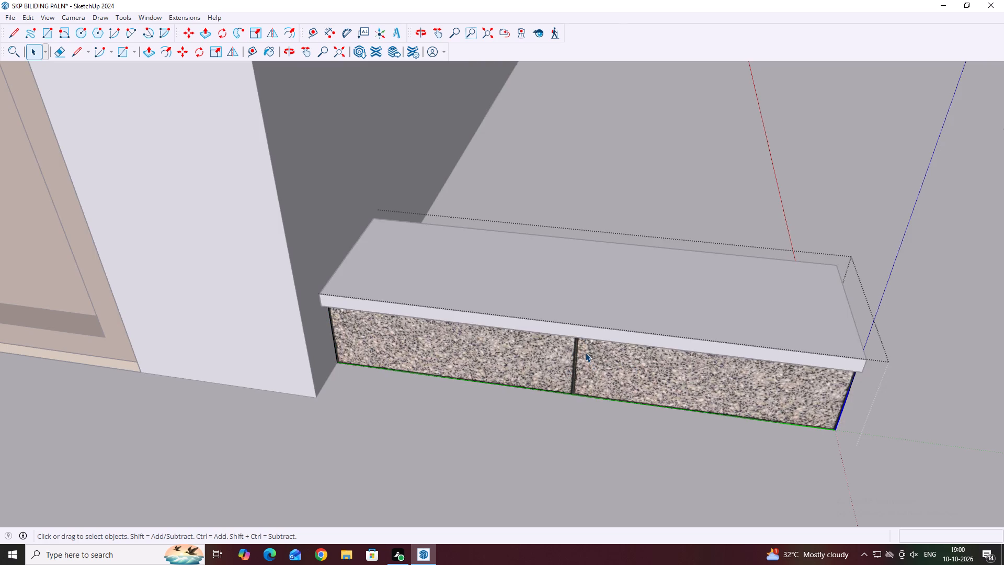
middle_click_drag(657, 341, 663, 373)
key("Escape")
left_click(572, 339)
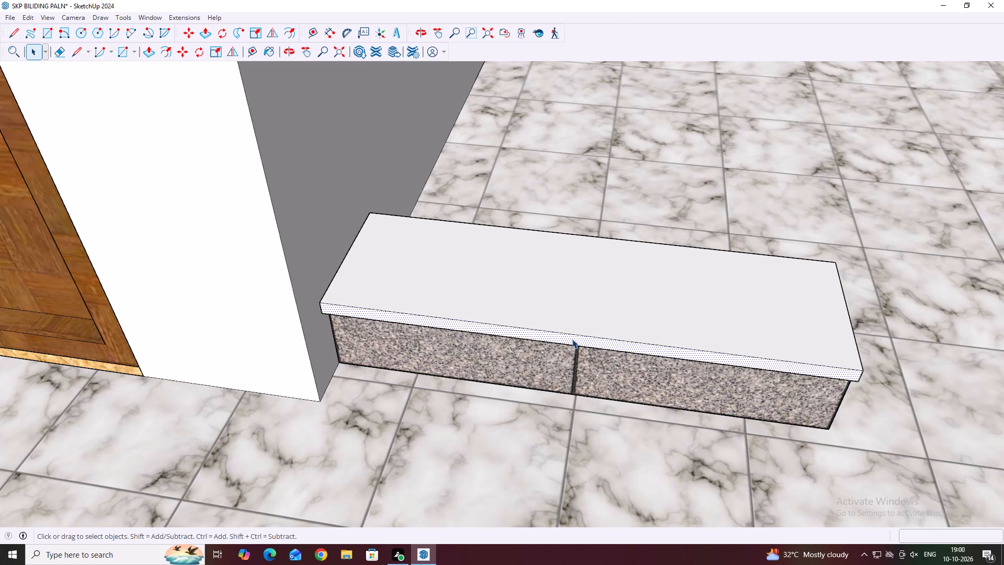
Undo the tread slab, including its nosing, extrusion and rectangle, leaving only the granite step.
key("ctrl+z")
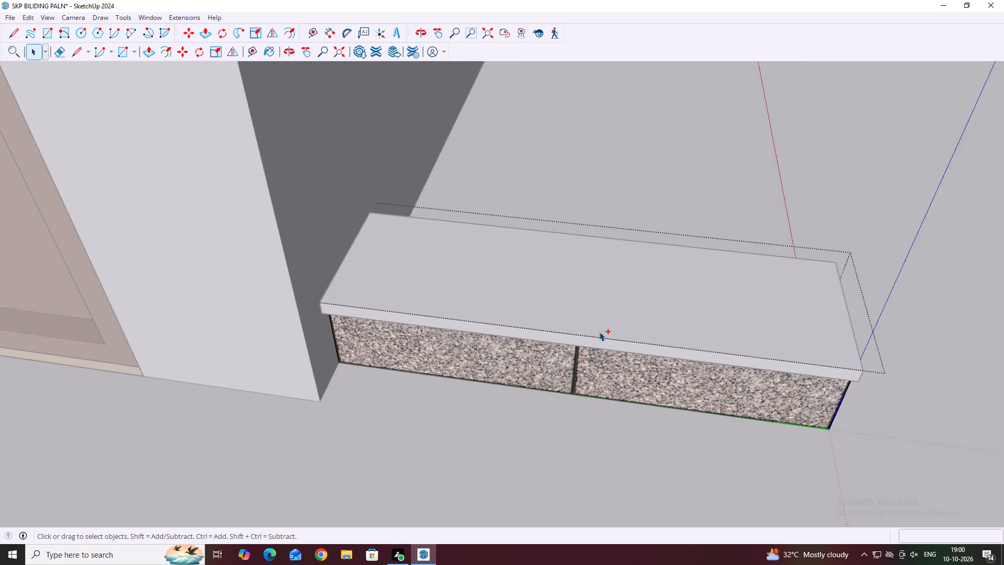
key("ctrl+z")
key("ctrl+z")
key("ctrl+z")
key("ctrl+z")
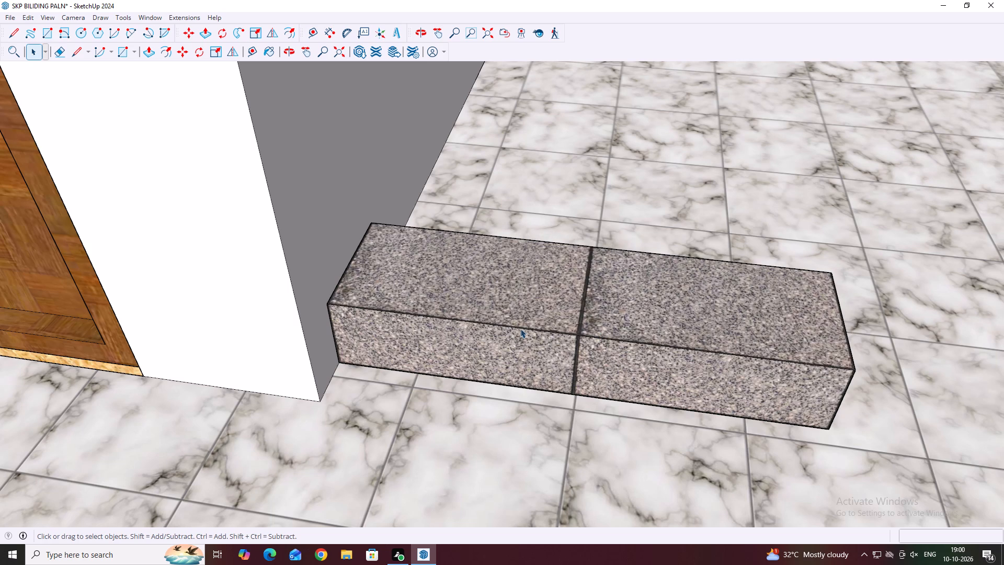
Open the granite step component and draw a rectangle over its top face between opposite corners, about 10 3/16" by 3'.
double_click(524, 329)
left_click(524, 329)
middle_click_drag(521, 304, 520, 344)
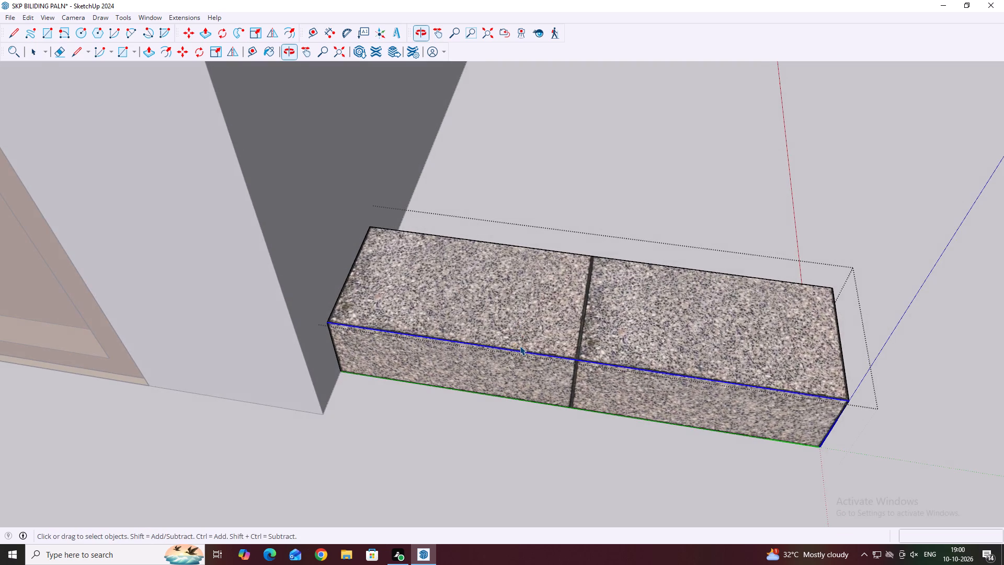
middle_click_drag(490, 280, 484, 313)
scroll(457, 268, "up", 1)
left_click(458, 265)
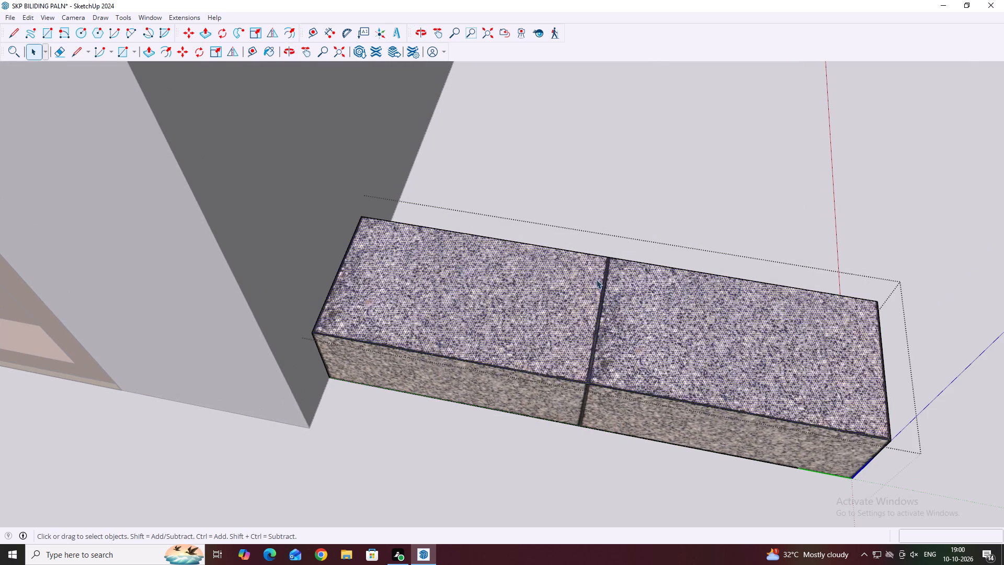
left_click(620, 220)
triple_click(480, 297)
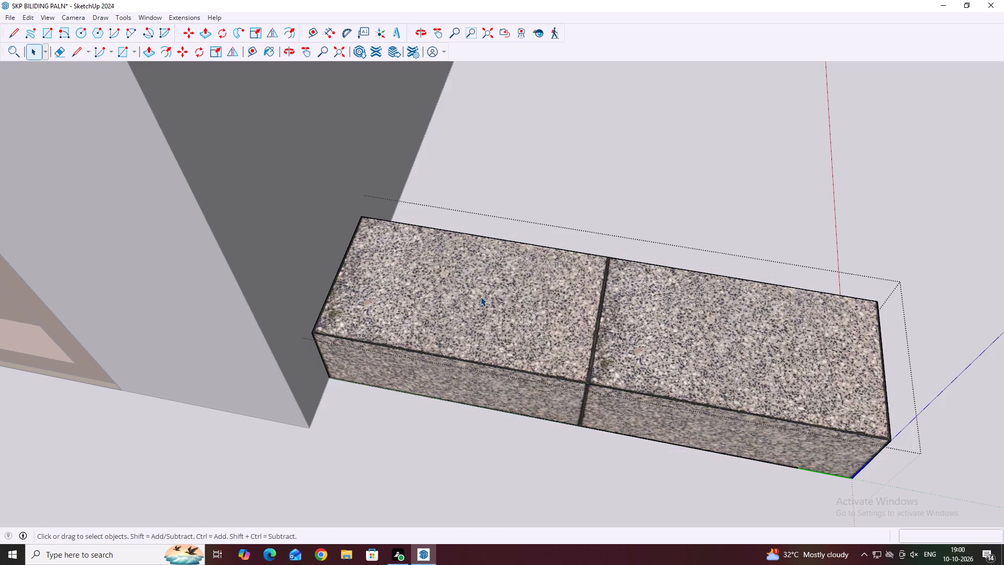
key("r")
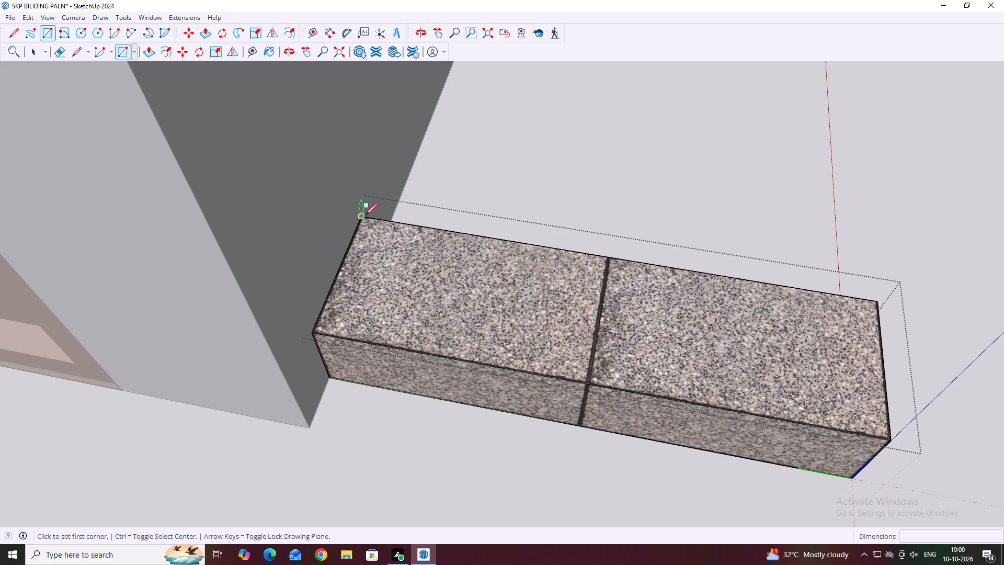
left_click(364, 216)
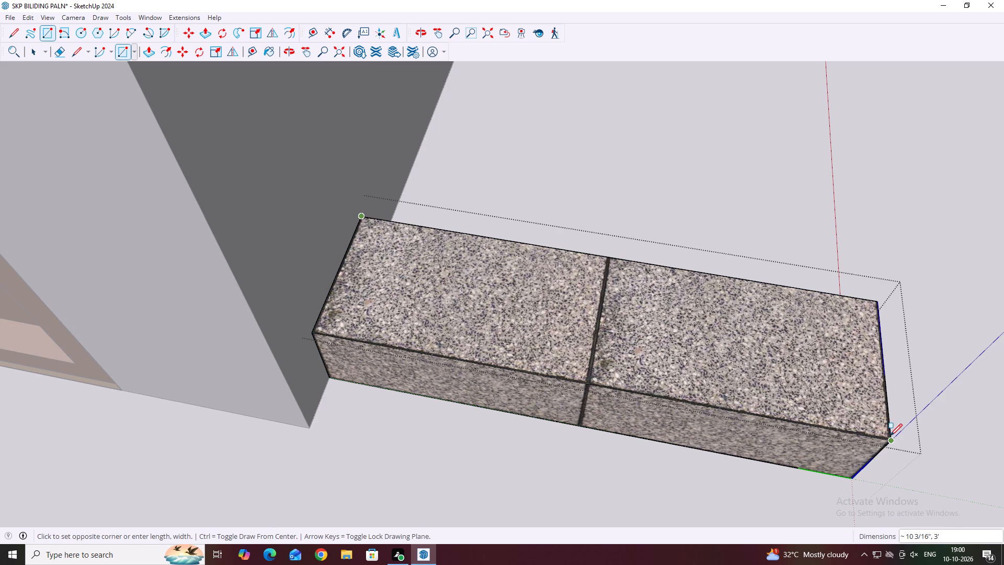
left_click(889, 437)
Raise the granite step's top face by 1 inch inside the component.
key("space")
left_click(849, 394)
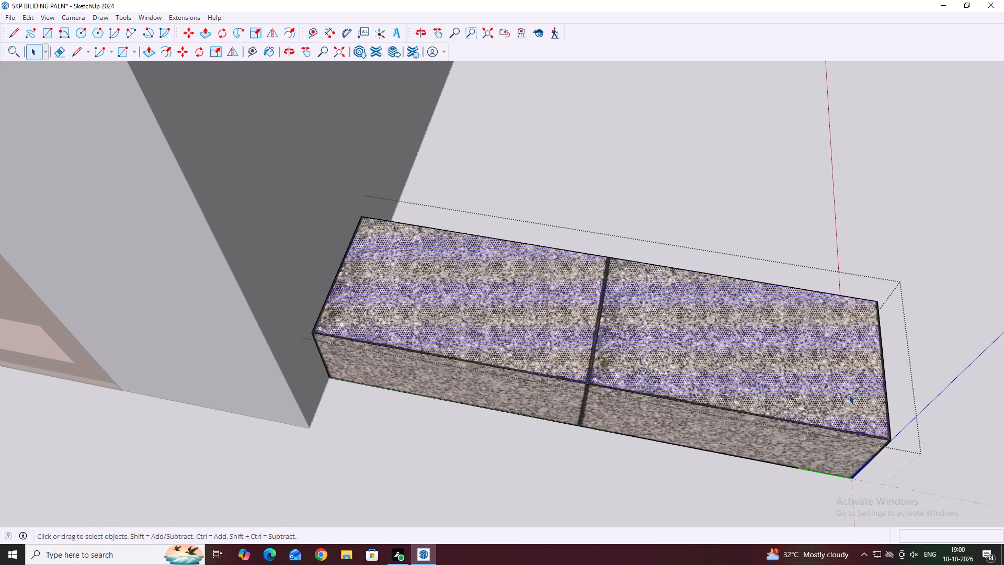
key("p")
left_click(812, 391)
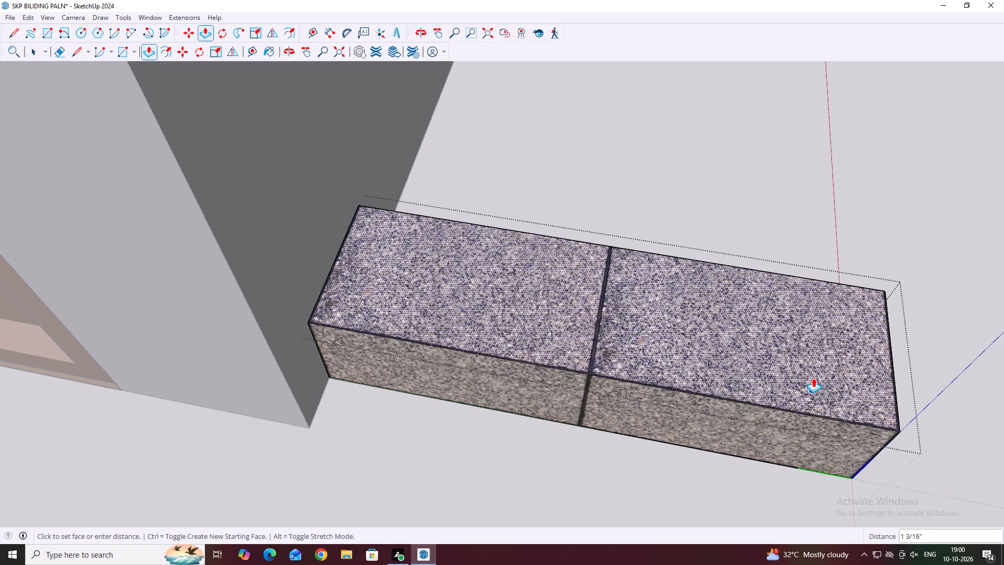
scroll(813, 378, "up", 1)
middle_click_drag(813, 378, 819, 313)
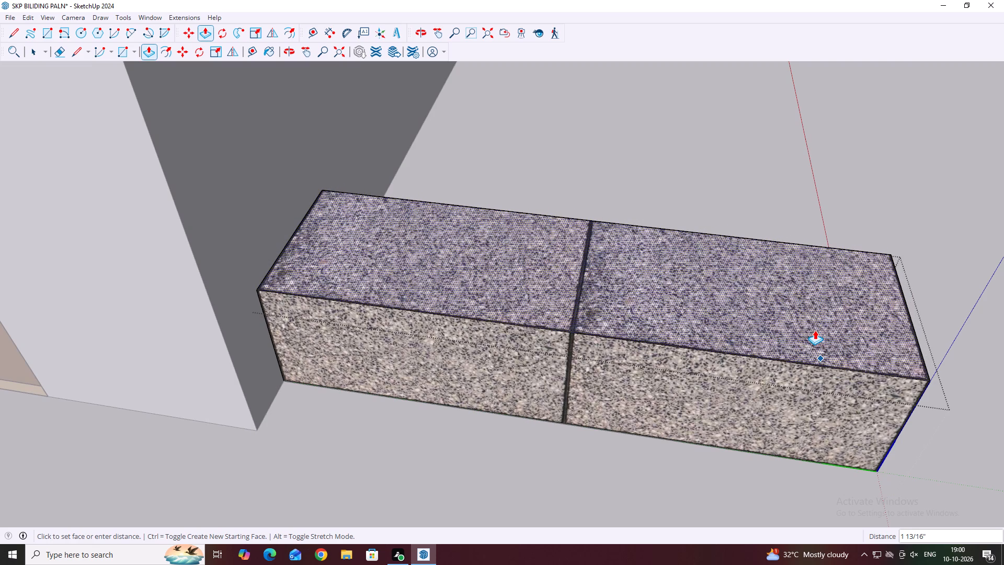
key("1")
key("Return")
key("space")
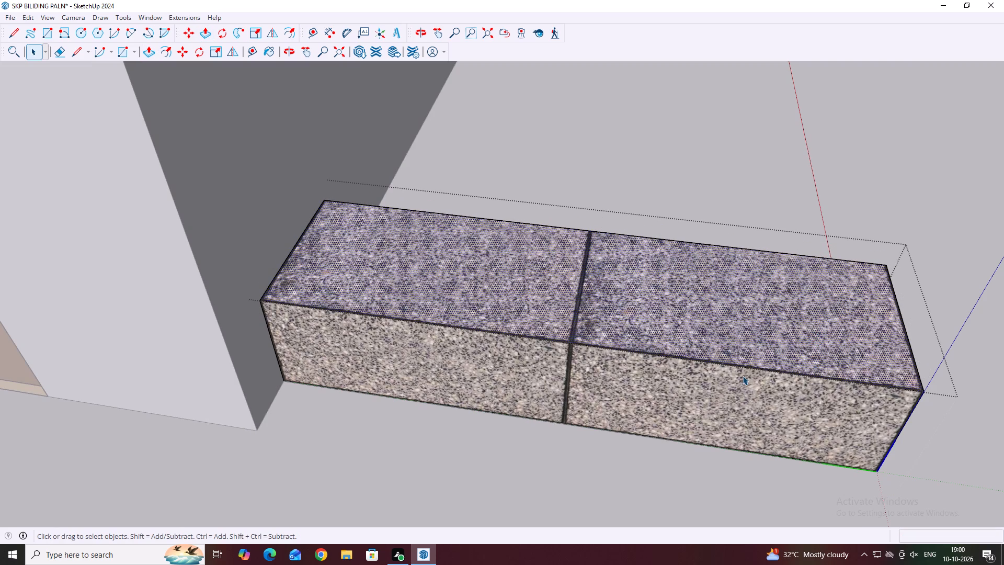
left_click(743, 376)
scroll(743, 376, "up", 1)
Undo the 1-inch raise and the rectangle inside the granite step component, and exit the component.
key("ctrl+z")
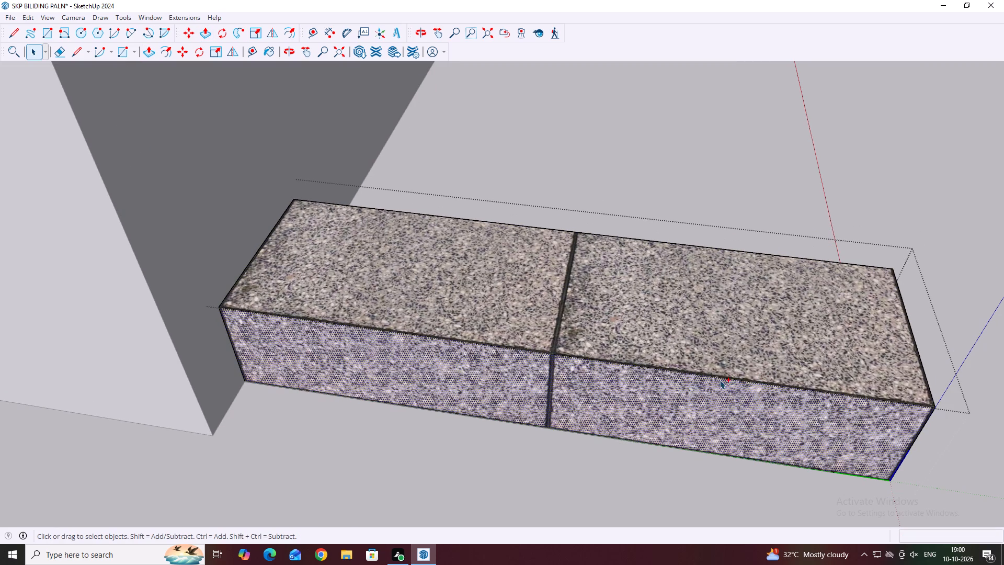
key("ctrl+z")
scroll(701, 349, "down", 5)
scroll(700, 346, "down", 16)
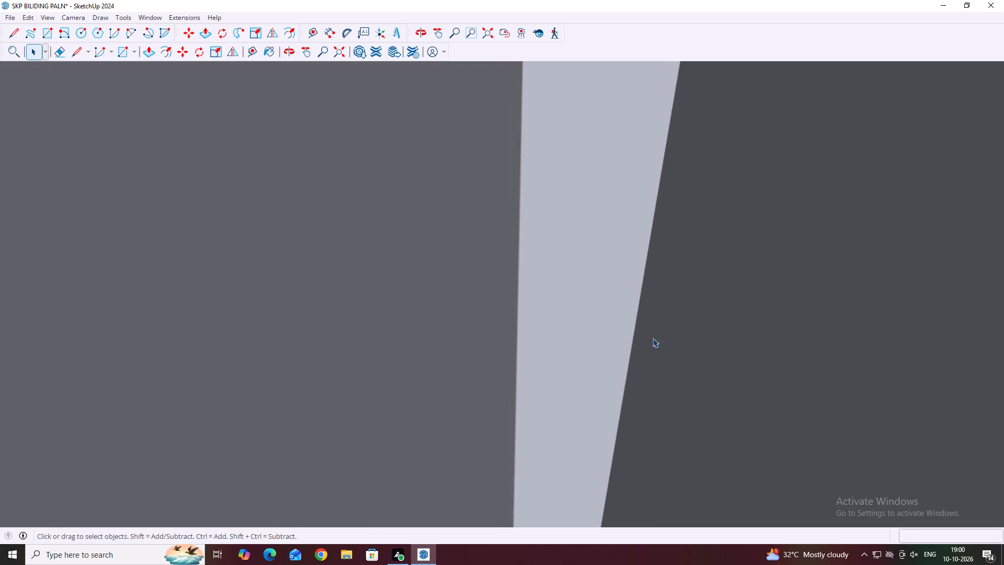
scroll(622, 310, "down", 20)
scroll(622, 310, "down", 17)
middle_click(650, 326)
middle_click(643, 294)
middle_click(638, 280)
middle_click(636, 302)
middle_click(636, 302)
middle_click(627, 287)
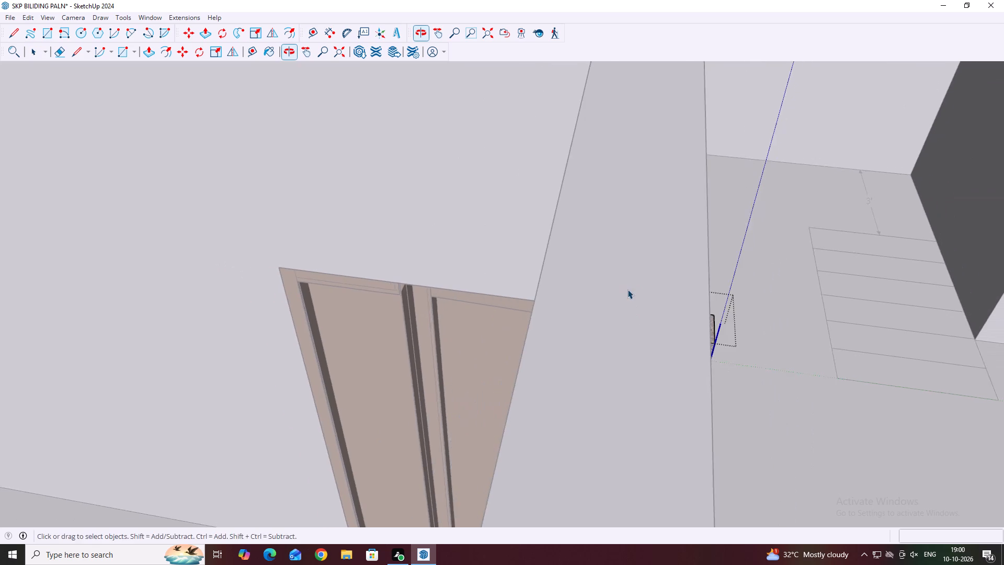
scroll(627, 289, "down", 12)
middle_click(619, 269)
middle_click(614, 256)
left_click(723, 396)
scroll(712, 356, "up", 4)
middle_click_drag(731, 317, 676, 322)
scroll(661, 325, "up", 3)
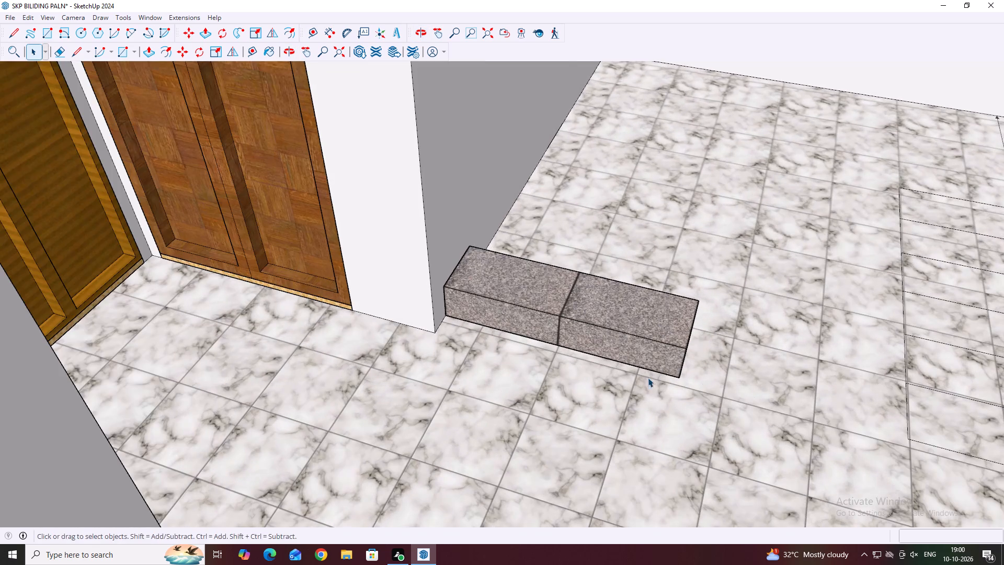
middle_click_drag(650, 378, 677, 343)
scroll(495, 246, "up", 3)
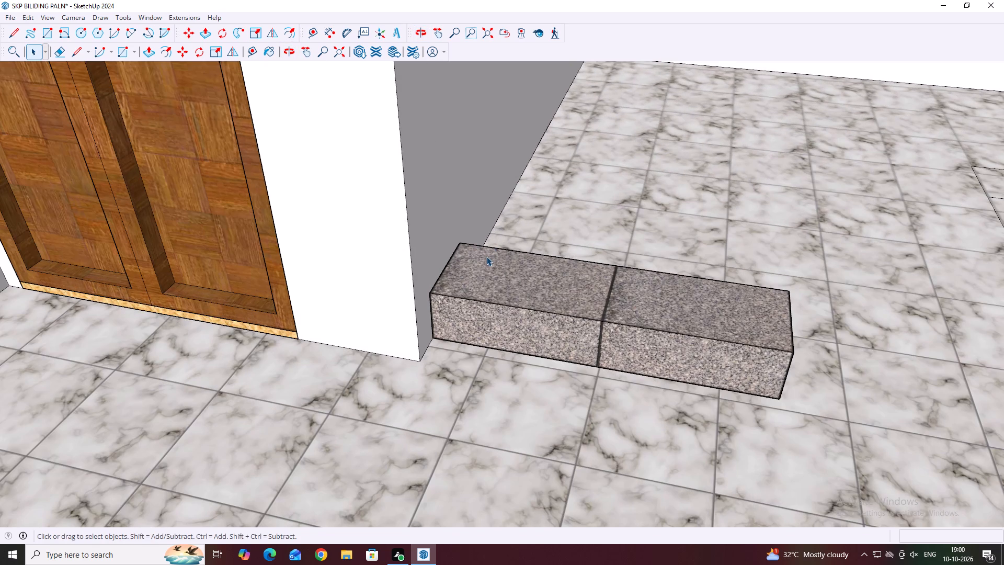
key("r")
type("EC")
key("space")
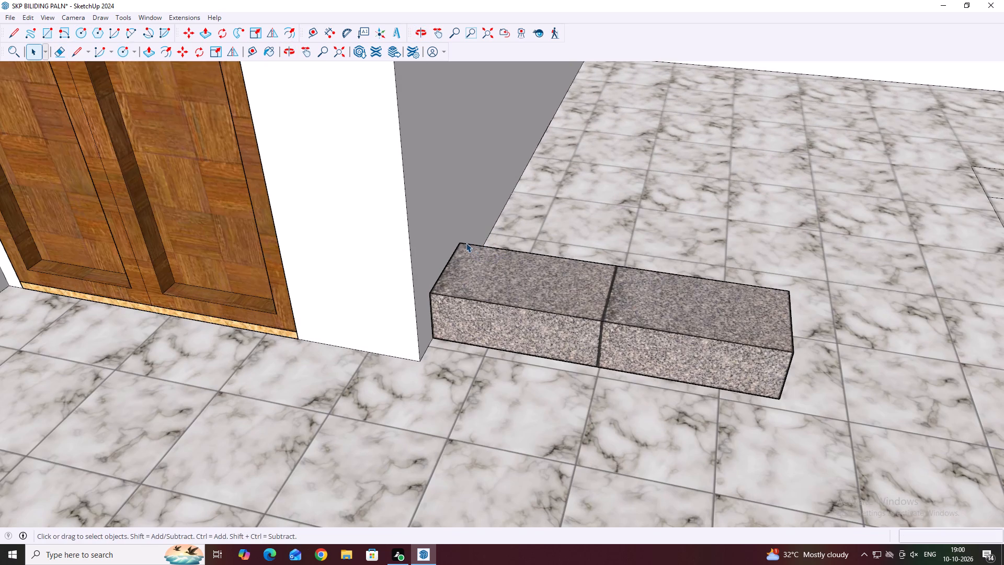
Draw a 3' by about 10 3/16" rectangle over the top of the granite step, outside its component.
key("r")
left_click(462, 241)
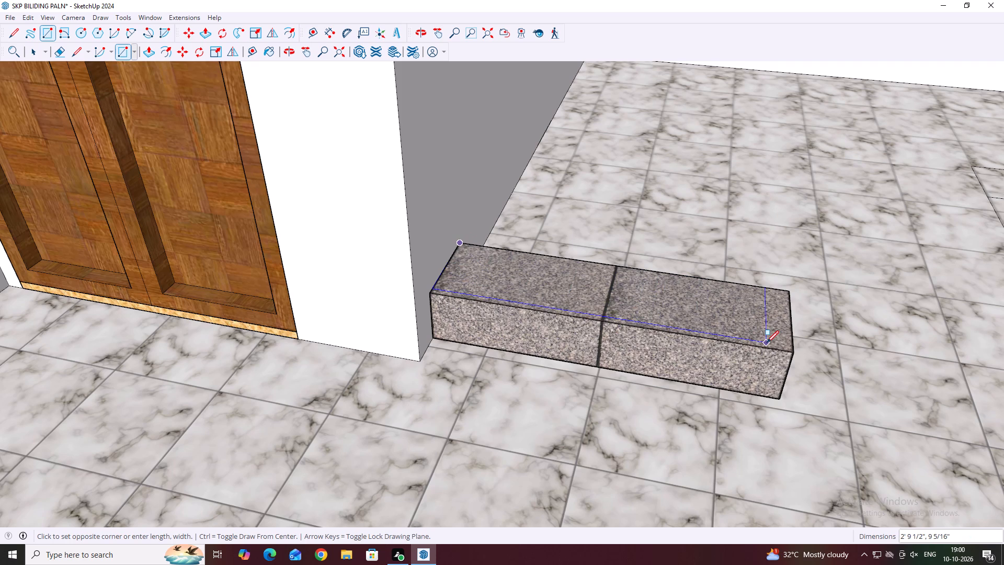
scroll(793, 355, "up", 4)
left_click(792, 352)
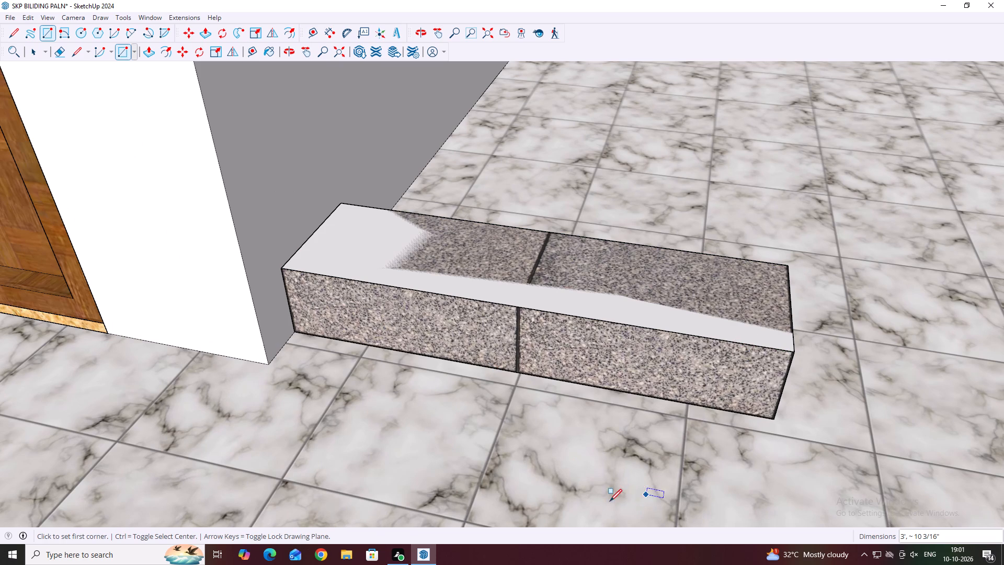
Extrude the rectangle on top of the granite step upward by 1 inch to form a tread slab.
key("space")
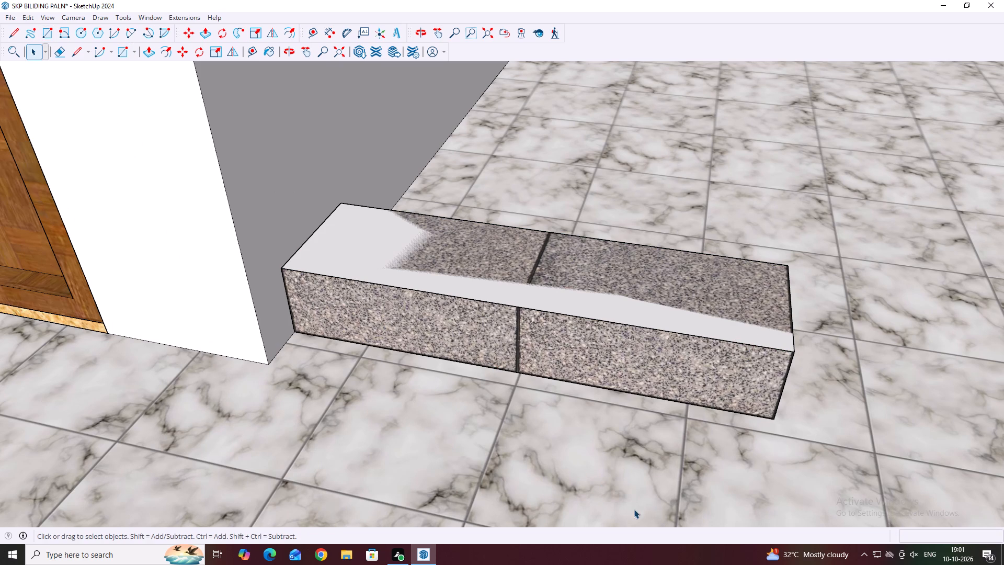
left_click(586, 306)
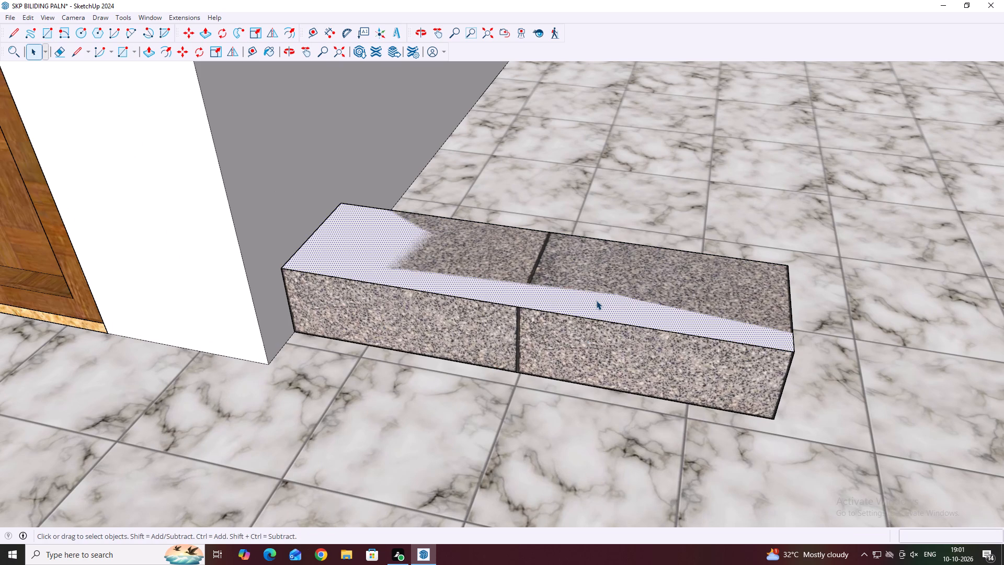
key("p")
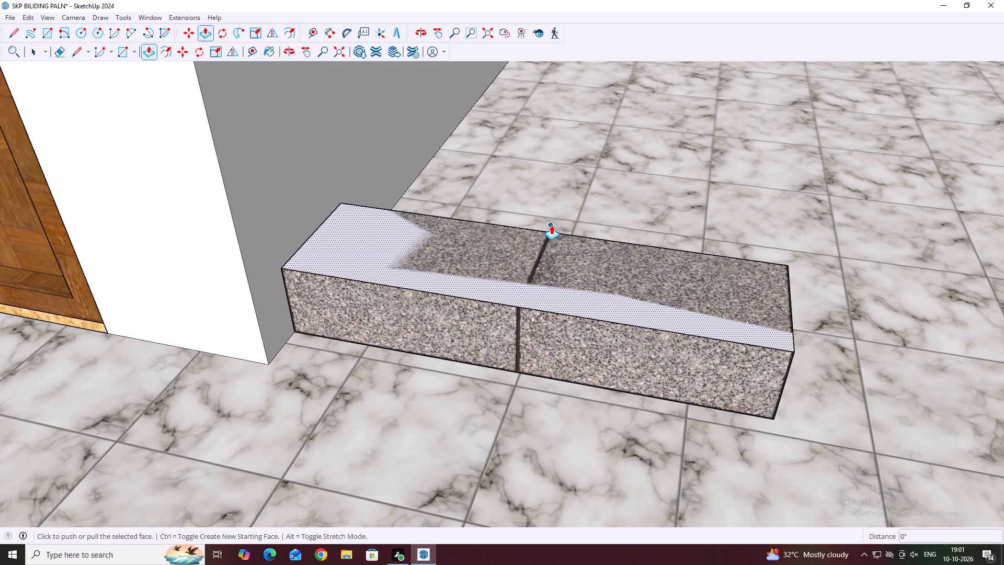
left_click(613, 296)
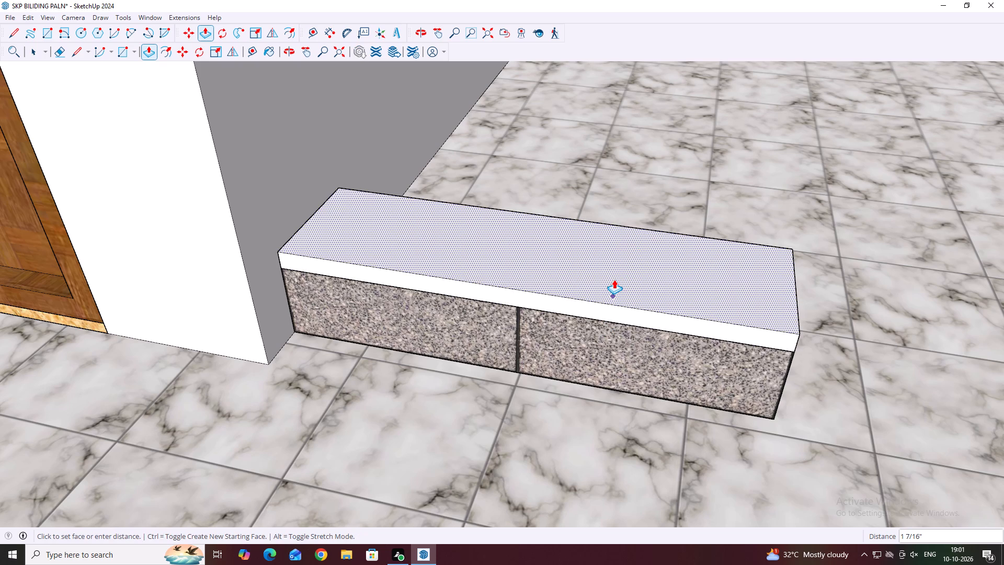
key("1")
key("Return")
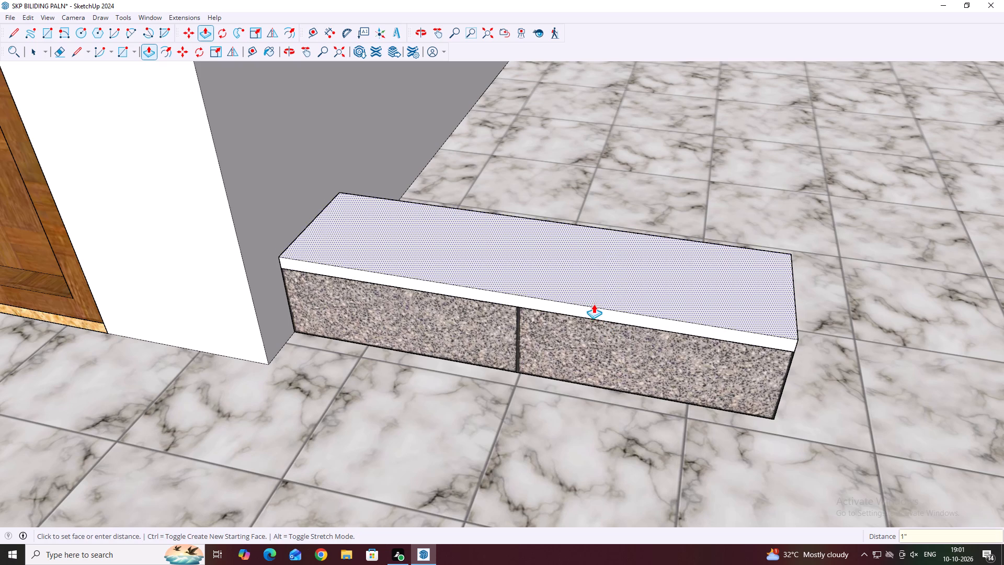
Extend the tread slab's long front face outward by 1 inch as a nosing over the granite riser.
scroll(594, 307, "up", 5)
left_click(599, 313)
key("1")
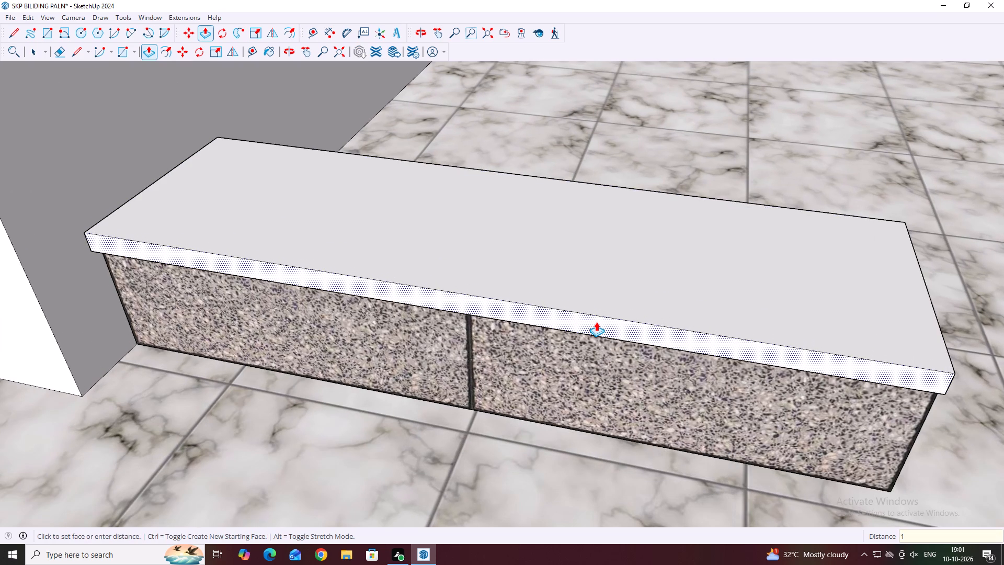
key("Return")
Examine the slab-topped step in relation to the whole house and the stair outline on the floor.
scroll(390, 392, "down", 20)
scroll(390, 392, "down", 7)
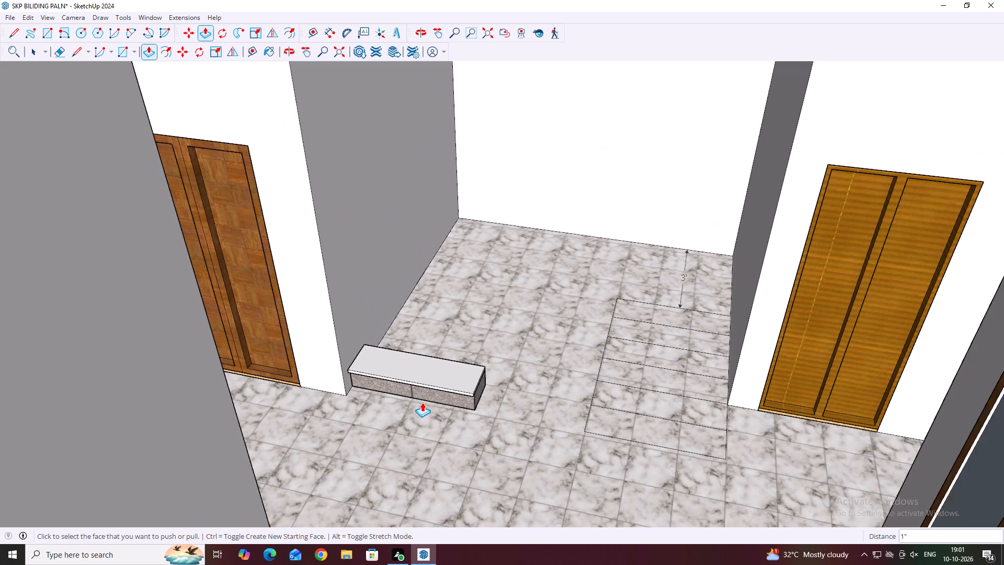
scroll(448, 451, "down", 1)
middle_click_drag(454, 454, 503, 405)
scroll(504, 405, "down", 13)
left_click(773, 327)
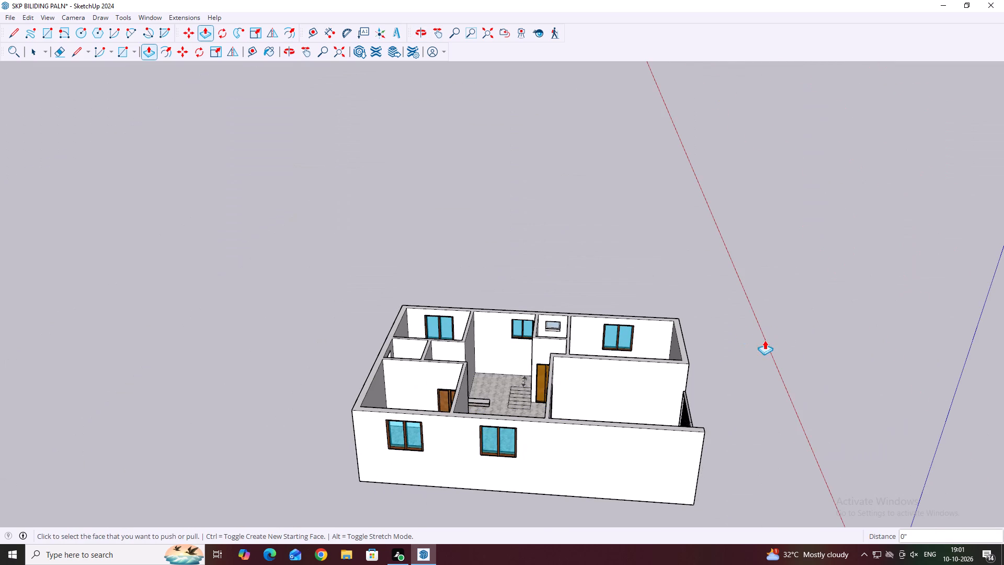
key("space")
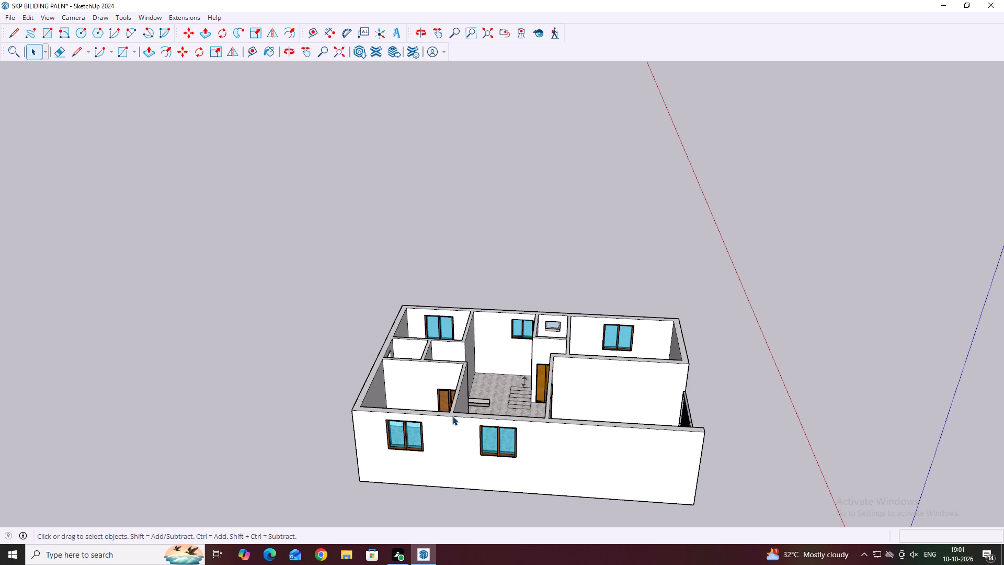
middle_click_drag(425, 369, 448, 451)
scroll(504, 409, "up", 17)
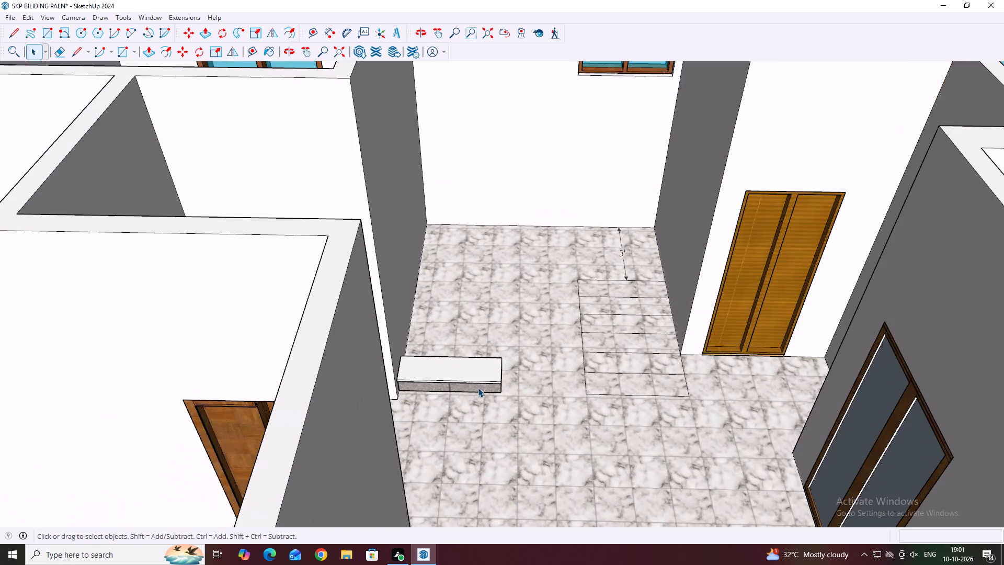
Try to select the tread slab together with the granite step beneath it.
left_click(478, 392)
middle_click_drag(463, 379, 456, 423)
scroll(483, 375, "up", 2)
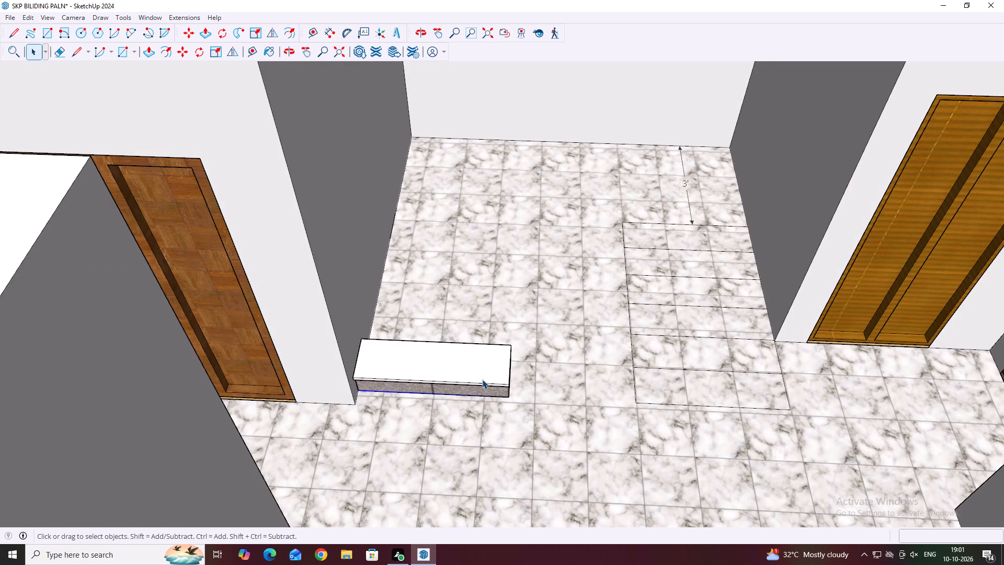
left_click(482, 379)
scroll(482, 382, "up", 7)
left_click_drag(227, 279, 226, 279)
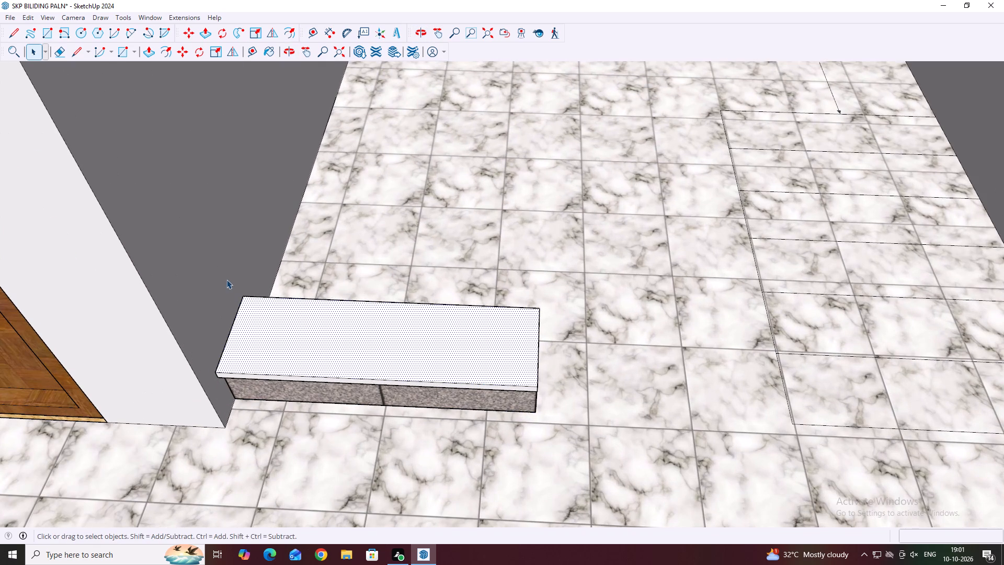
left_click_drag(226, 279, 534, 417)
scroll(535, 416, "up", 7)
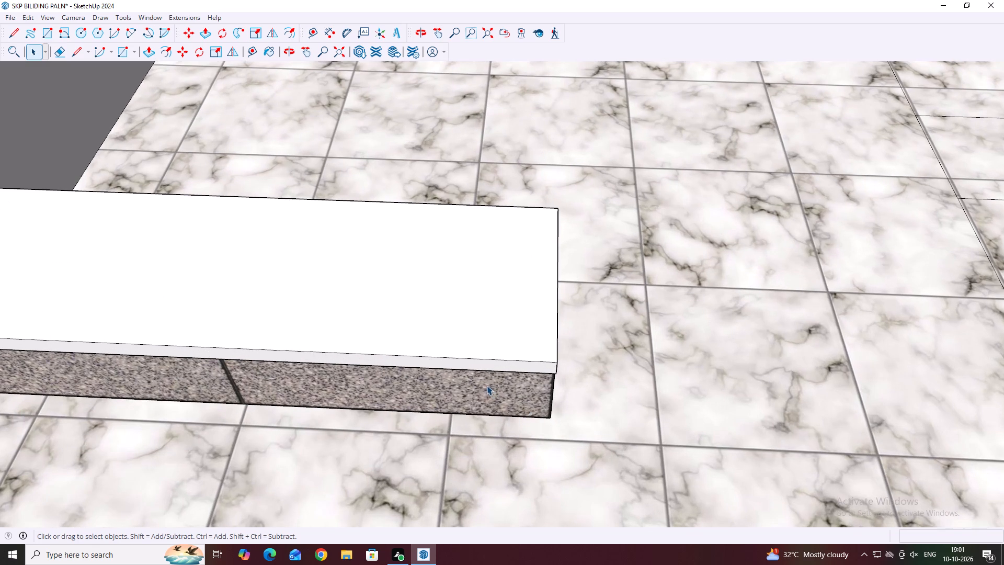
Open the granite step component under the slab, check its front face, and exit the component.
triple_click(466, 383)
scroll(450, 367, "down", 8)
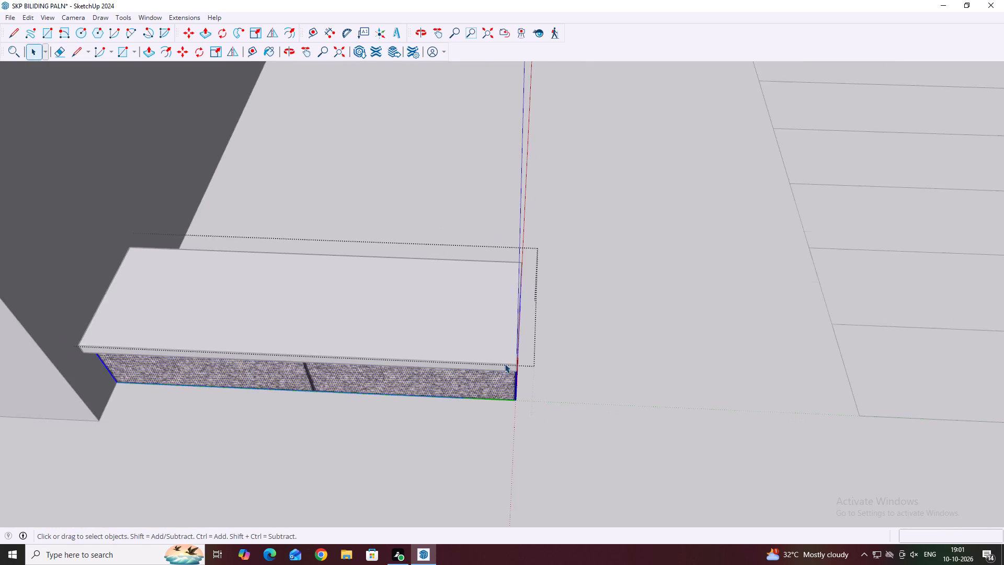
scroll(505, 364, "down", 3)
left_click(460, 357)
scroll(439, 360, "up", 3)
left_click(691, 408)
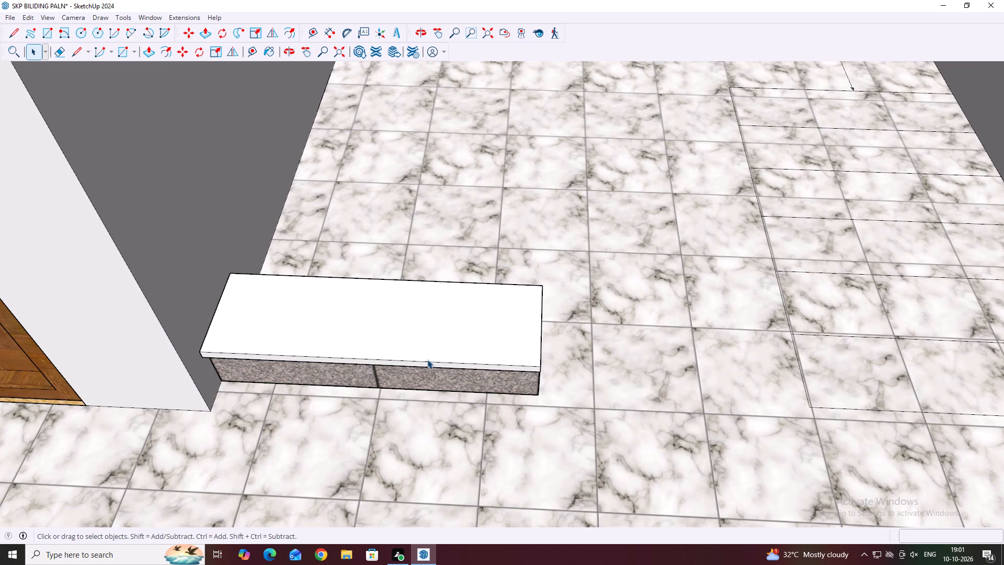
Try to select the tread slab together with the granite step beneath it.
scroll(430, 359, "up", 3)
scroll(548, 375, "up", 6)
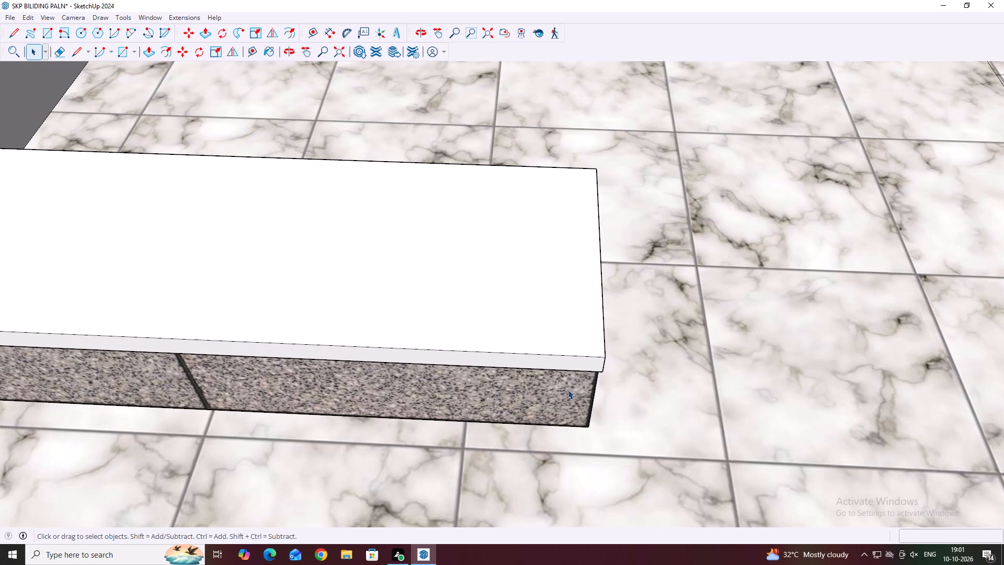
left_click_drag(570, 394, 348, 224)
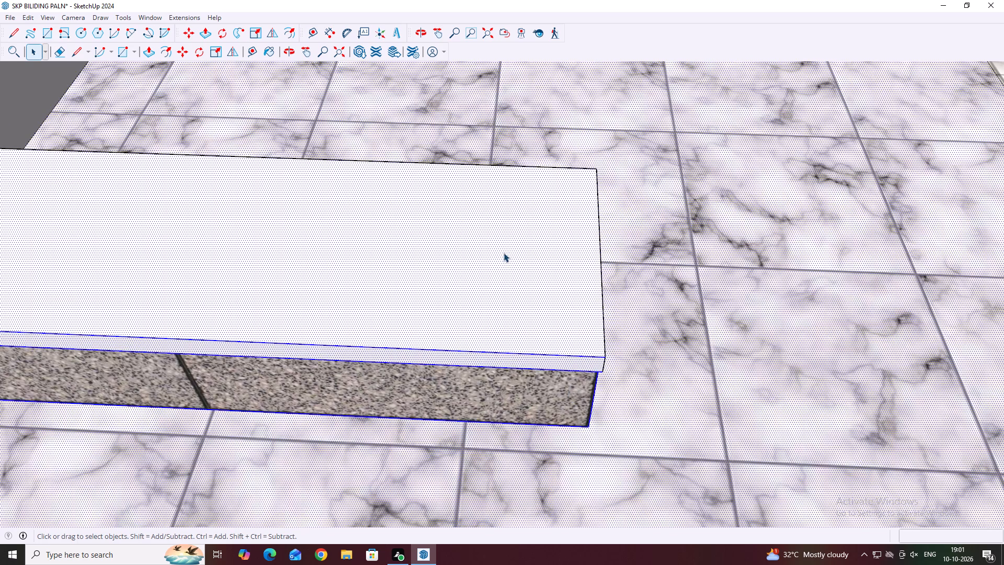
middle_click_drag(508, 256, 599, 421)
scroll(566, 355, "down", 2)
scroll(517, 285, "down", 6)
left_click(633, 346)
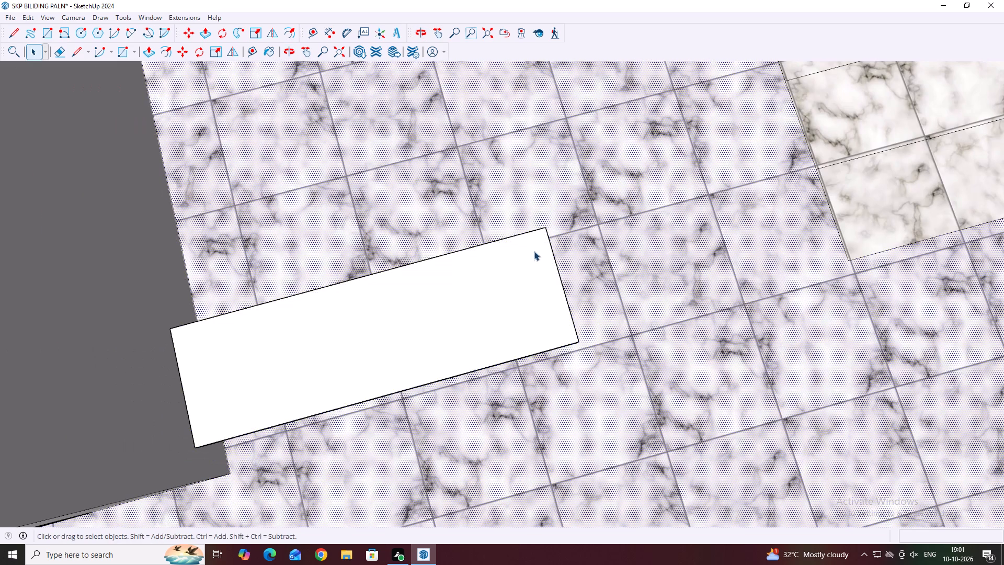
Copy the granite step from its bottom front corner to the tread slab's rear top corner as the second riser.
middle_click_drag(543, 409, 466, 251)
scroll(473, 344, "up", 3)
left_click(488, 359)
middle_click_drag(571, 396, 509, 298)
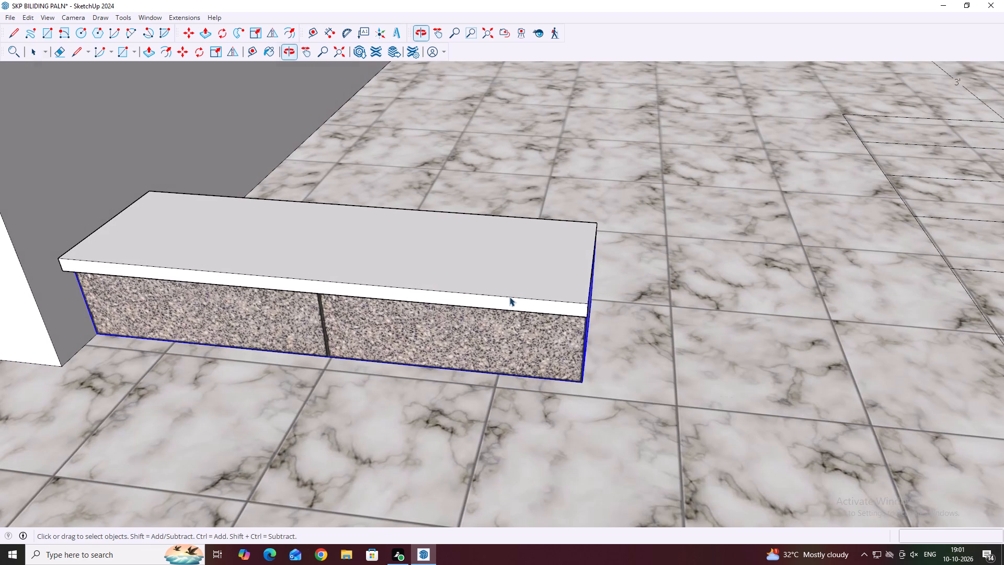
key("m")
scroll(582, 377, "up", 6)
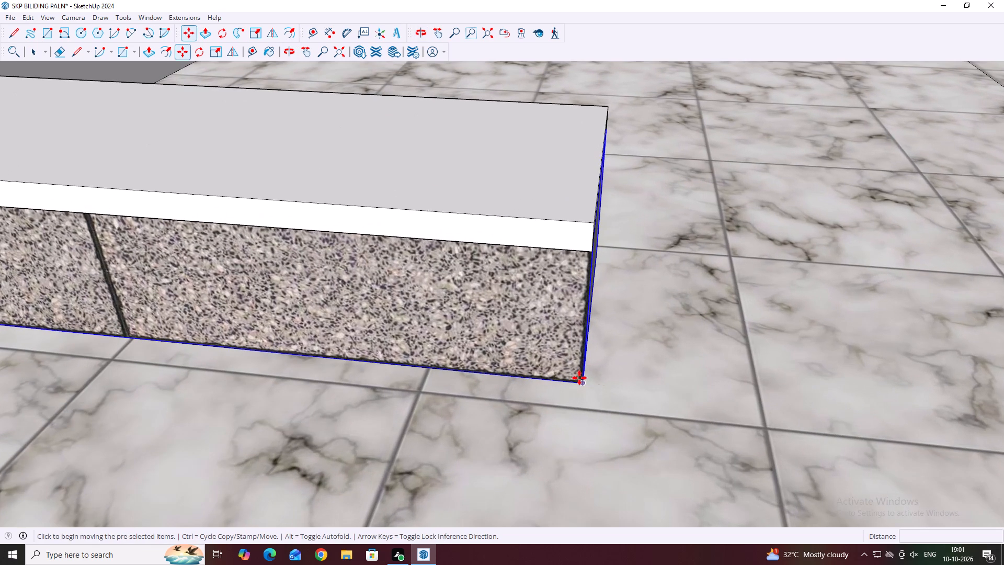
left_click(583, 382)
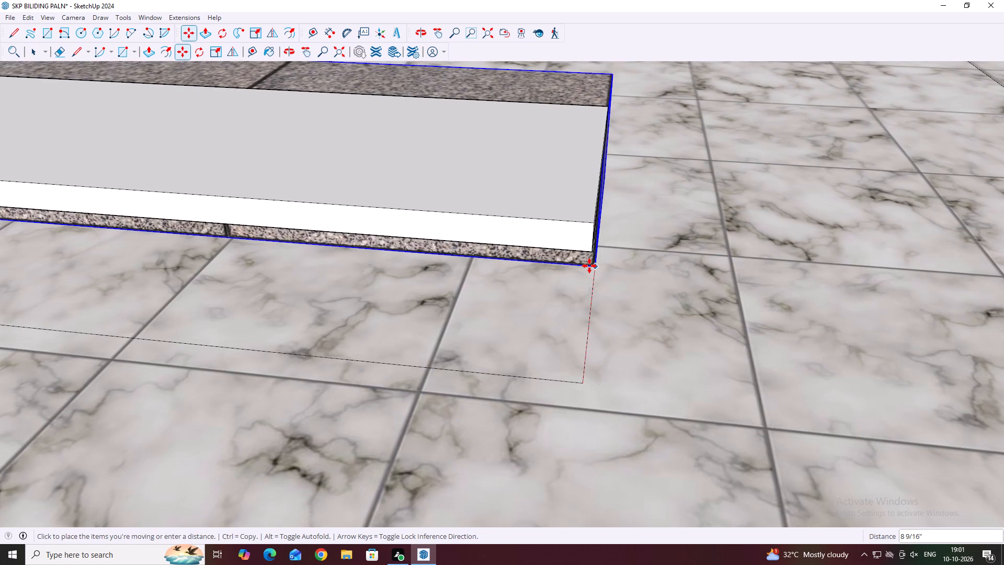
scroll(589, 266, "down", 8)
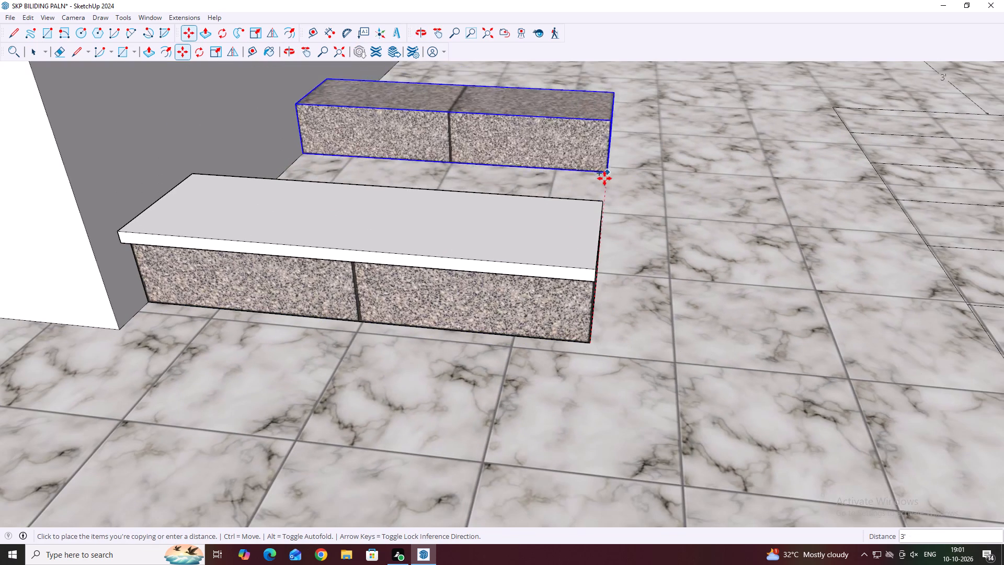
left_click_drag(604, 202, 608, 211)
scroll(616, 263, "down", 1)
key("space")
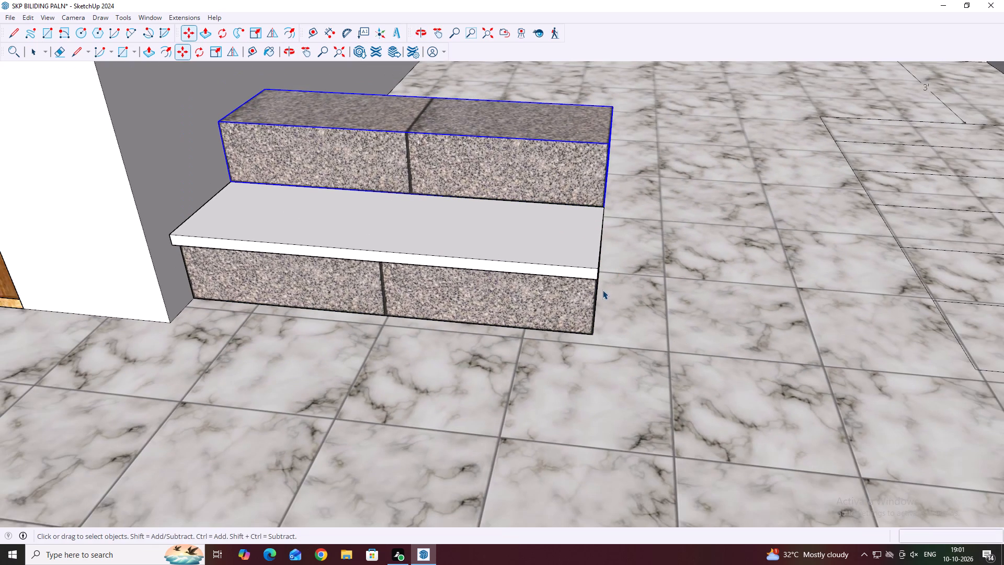
Examine how the copied granite step meets the tread slab at the rear corner and along the nosing.
left_click(553, 262)
middle_click_drag(613, 302, 495, 357)
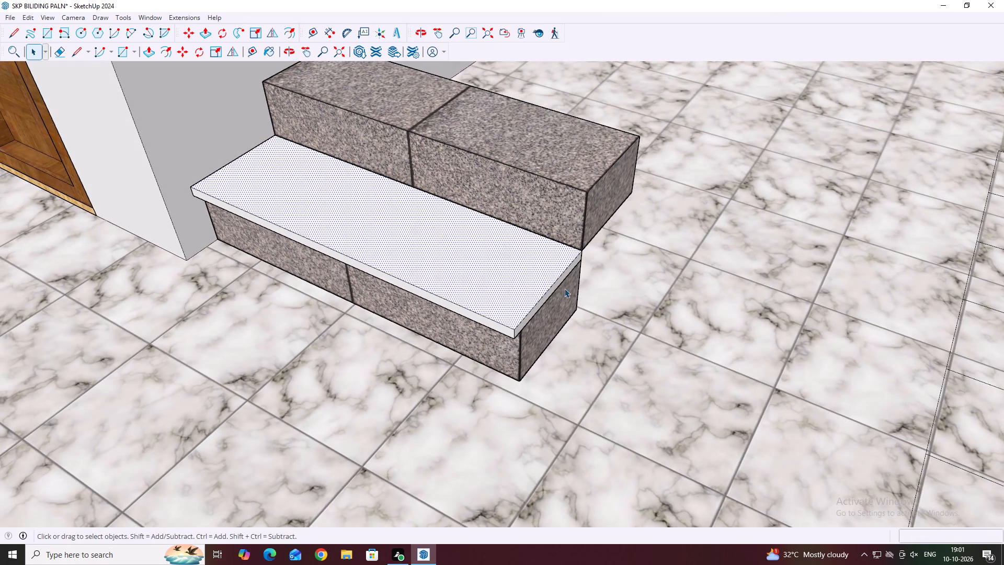
middle_click_drag(564, 289, 522, 333)
middle_click_drag(577, 256, 505, 264)
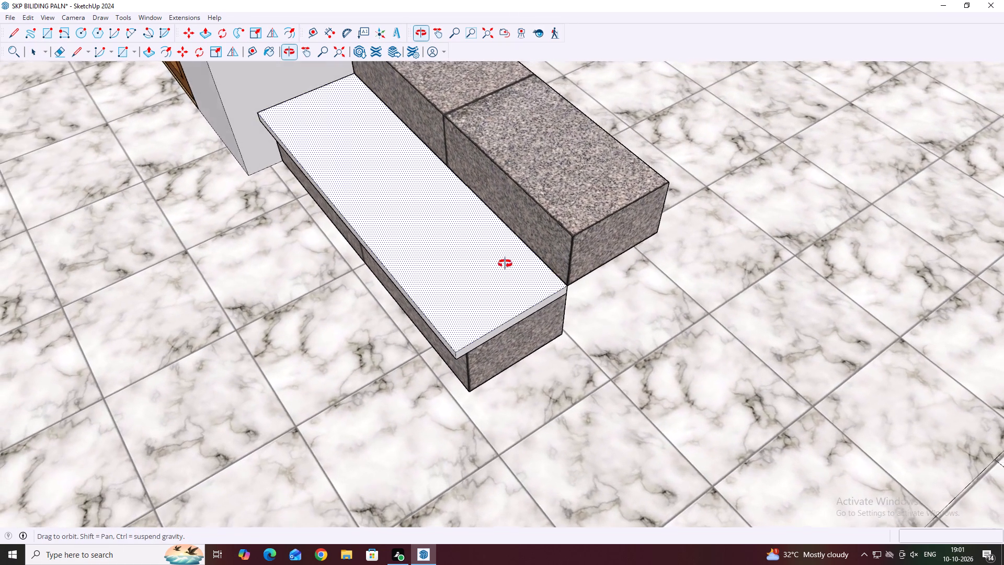
middle_click_drag(505, 264, 505, 265)
scroll(571, 276, "up", 4)
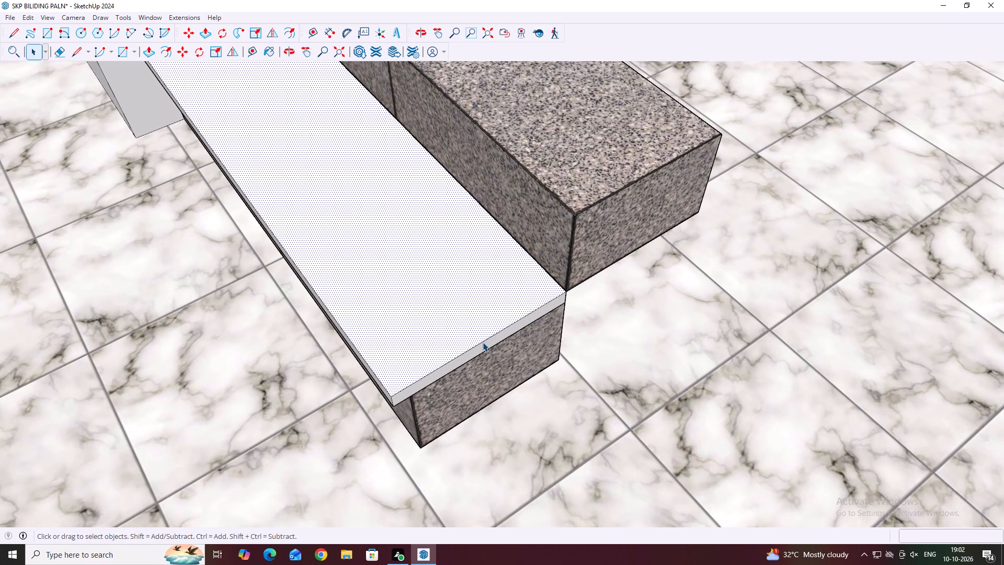
middle_click_drag(246, 311, 322, 298)
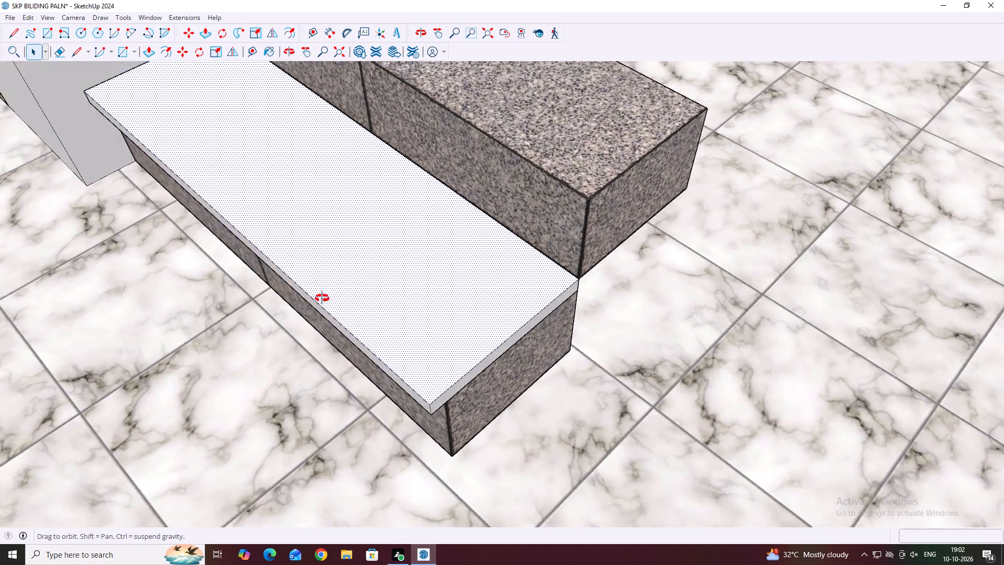
middle_click_drag(322, 298, 416, 236)
middle_click_drag(407, 322, 490, 289)
scroll(500, 332, "up", 3)
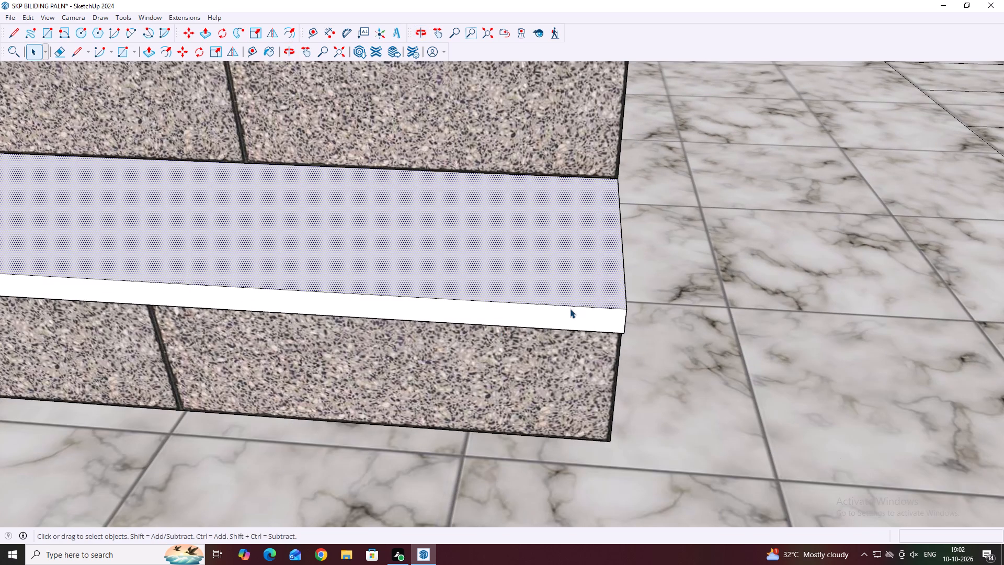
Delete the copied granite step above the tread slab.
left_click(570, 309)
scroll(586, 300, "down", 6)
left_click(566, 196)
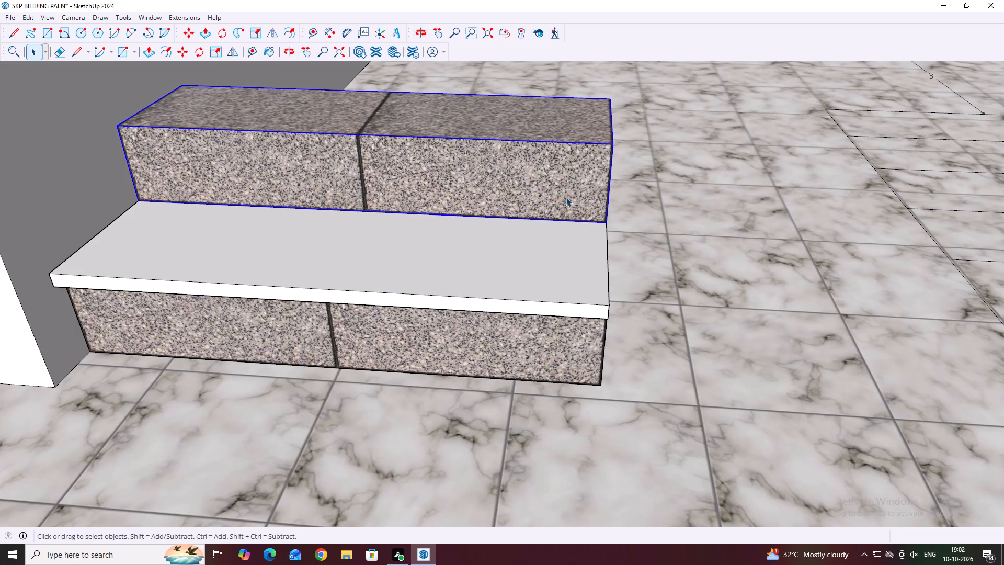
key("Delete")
Undo the recent edits back through the tread slab's nosing and thickness, to the flat face on the granite step.
left_click(557, 309)
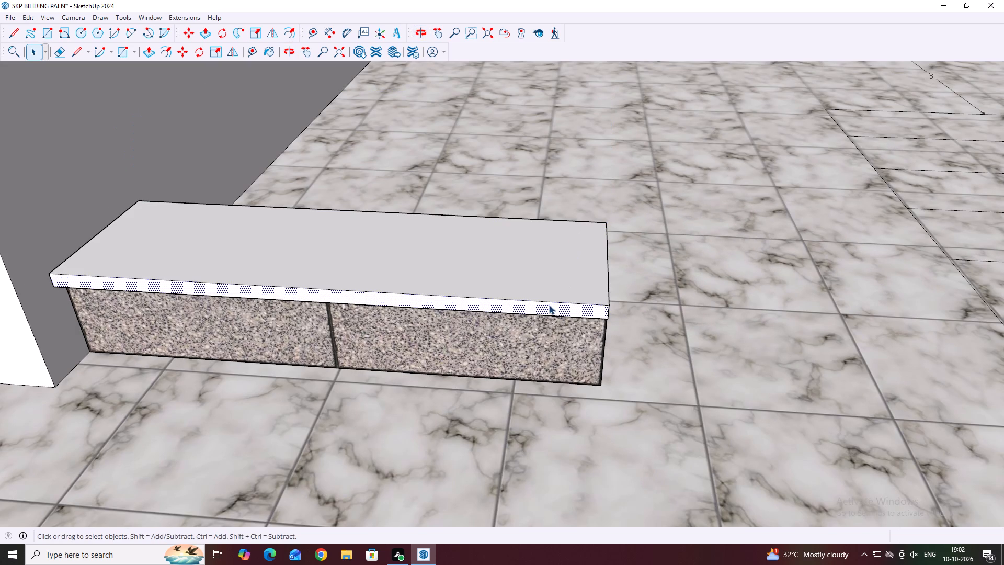
key("ctrl+z")
key("ctrl+z")
key("ctrl+z")
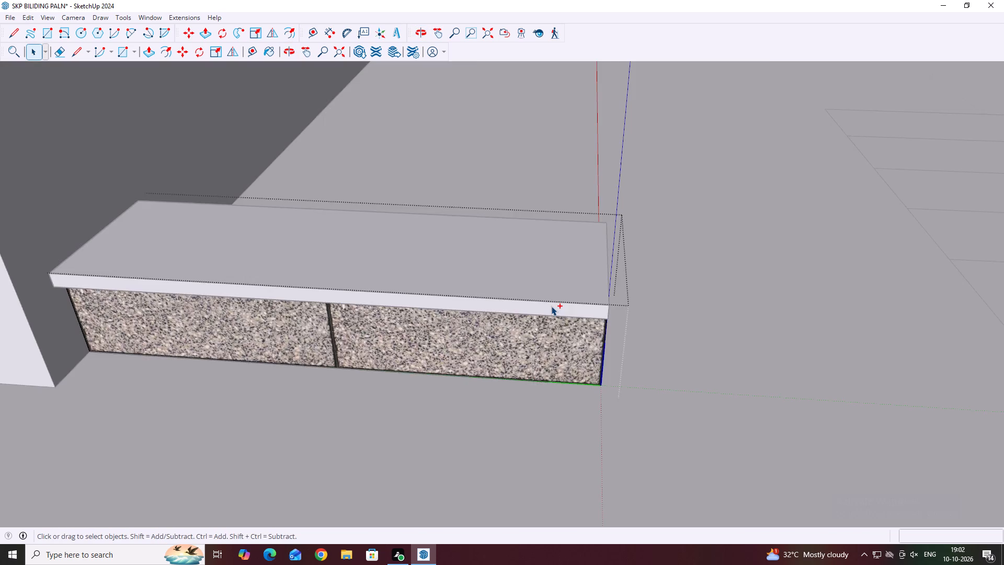
key("ctrl+z")
key("ctrl+z")
key("ctrl+z")
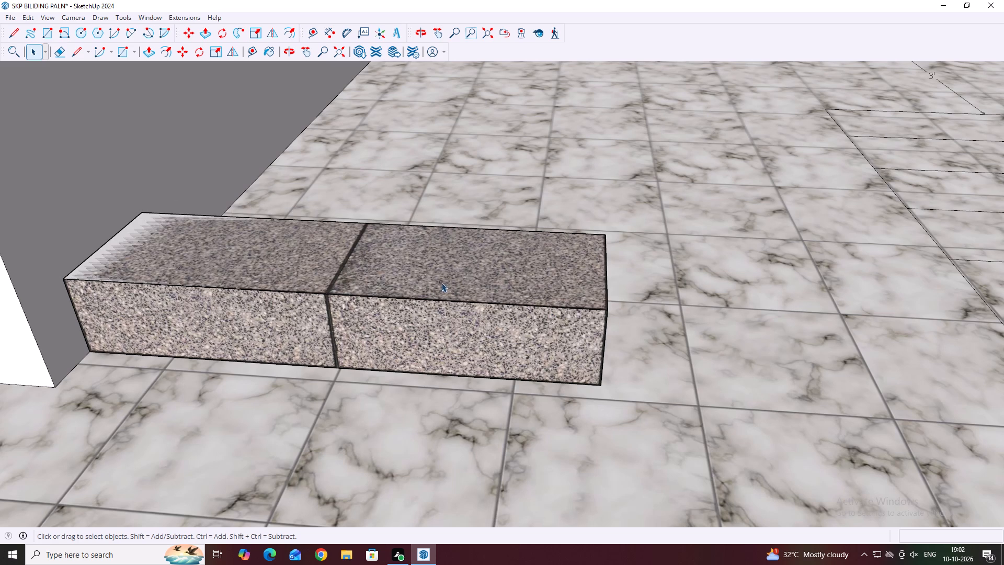
Make a group of the flat top face and its edges on the granite step.
left_click(440, 280)
double_click(440, 276)
right_click(440, 276)
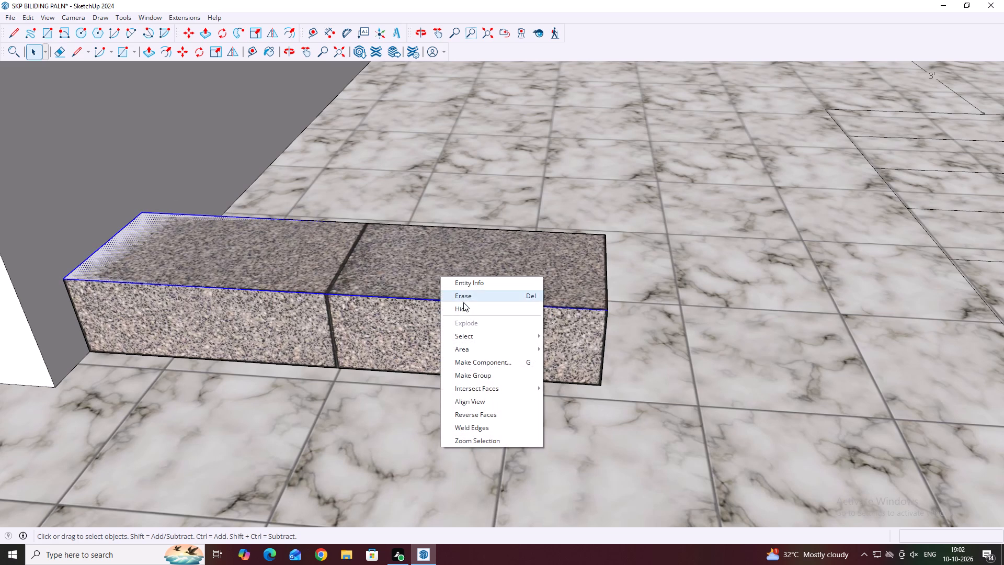
left_click(481, 375)
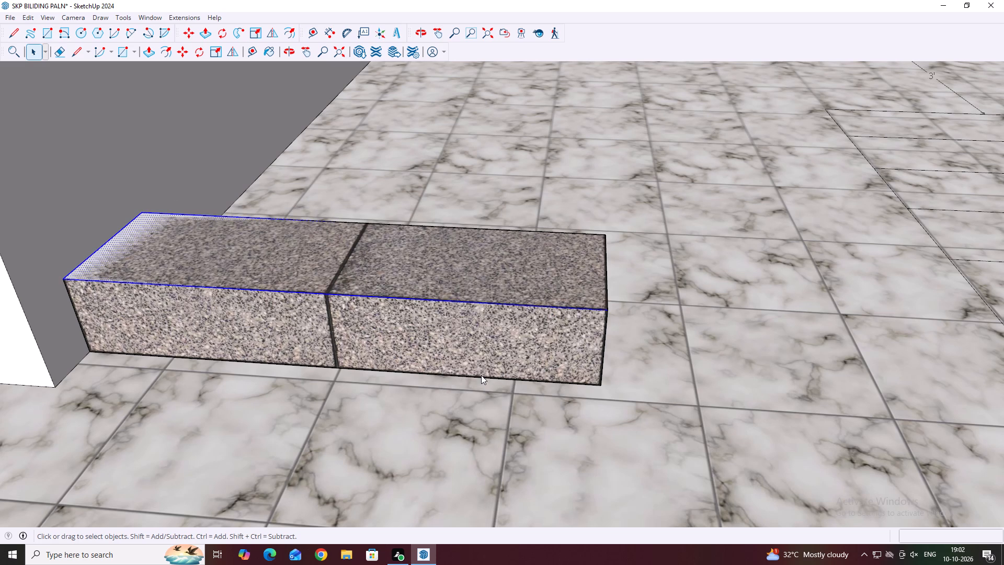
Open the new tread group and pull its face up 1 inch to form the slab.
double_click(502, 264)
left_click(503, 264)
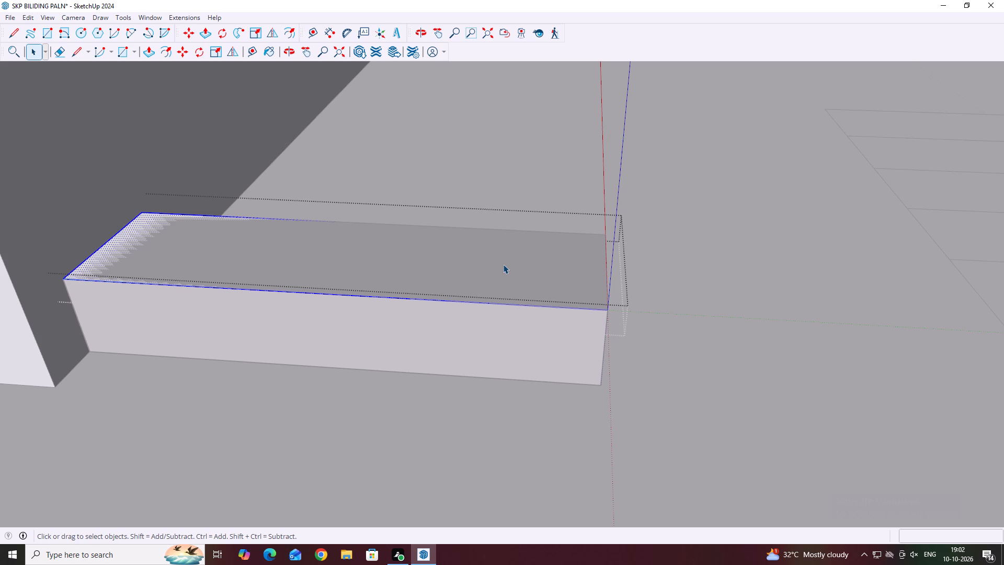
left_click(503, 270)
middle_click_drag(456, 228, 476, 301)
key("p")
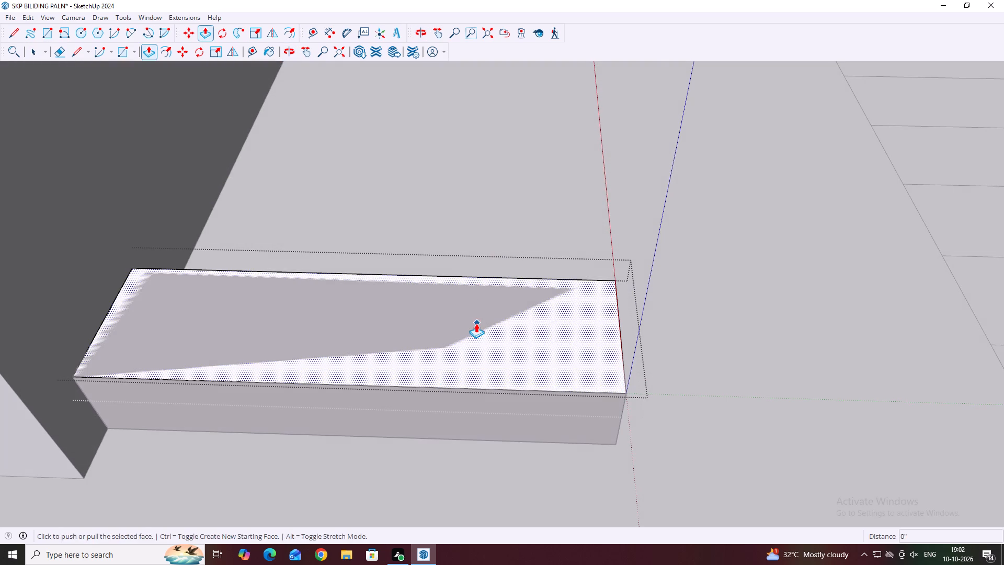
left_click(475, 323)
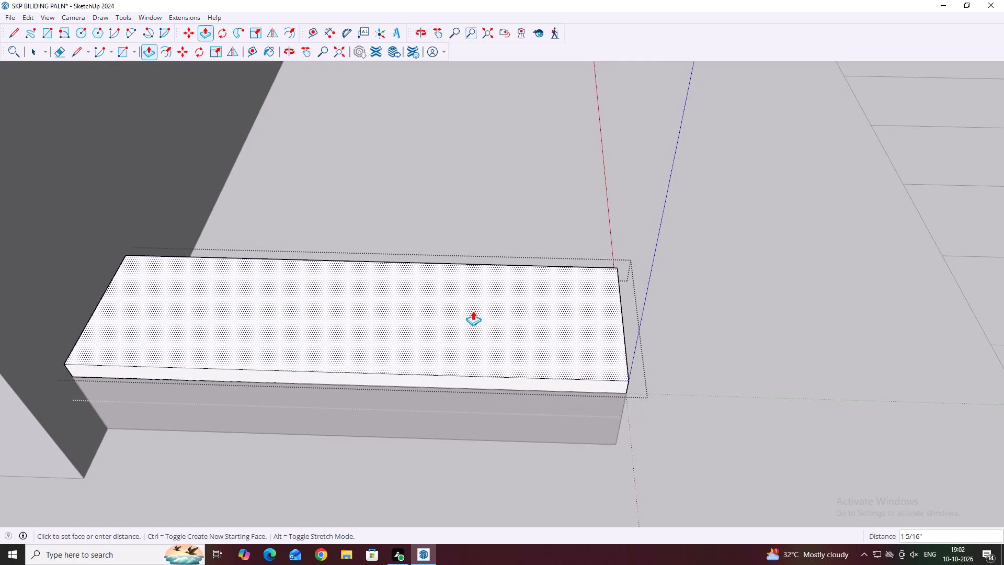
key("1")
key("Return")
Extend the grouped slab's long front face outward by 1 inch as a nosing, and exit the group.
middle_click_drag(572, 385, 557, 299)
scroll(551, 313, "up", 6)
left_click(553, 323)
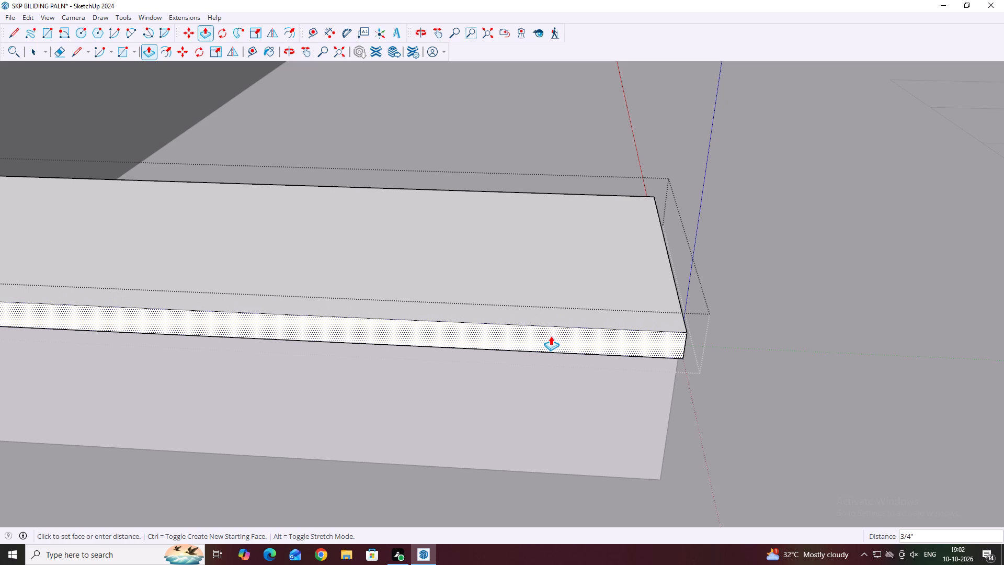
key("1")
key("Return")
key("space")
left_click(740, 353)
scroll(635, 299, "down", 6)
scroll(699, 307, "down", 2)
left_click(762, 313)
Copy the granite step from its bottom front corner onto the slab's top end edge, just in front of the rear corner.
middle_click_drag(665, 304, 669, 332)
left_click(601, 379)
middle_click_drag(689, 360, 564, 371)
scroll(585, 323, "up", 2)
key("m")
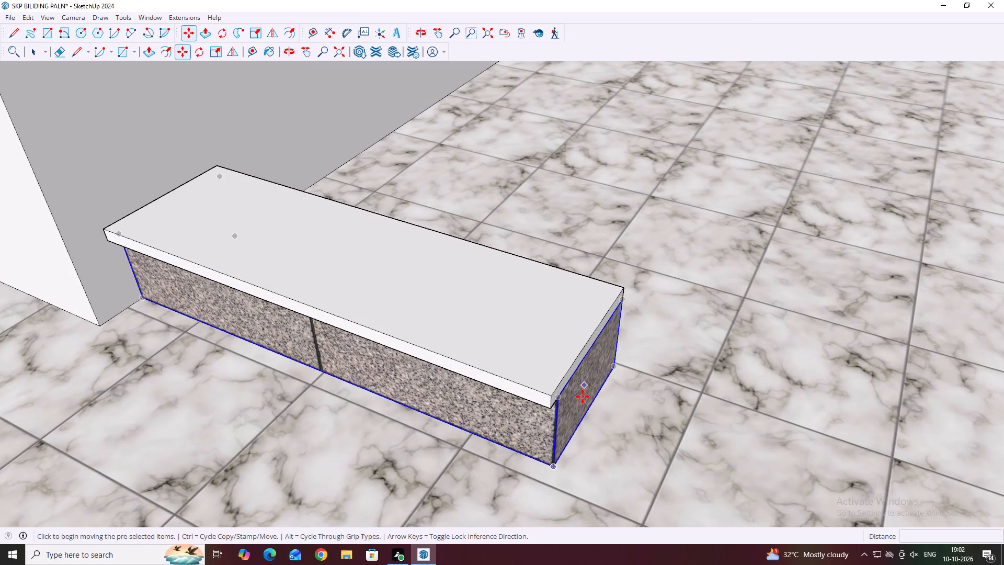
scroll(572, 457, "up", 3)
left_click(545, 470)
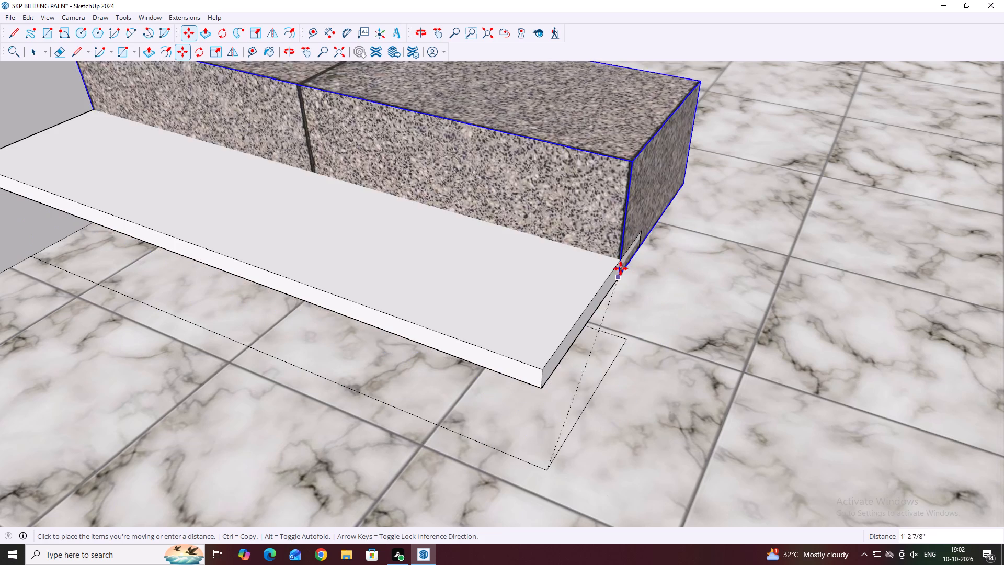
scroll(638, 234, "up", 2)
middle_click_drag(639, 250, 580, 254)
left_click(600, 274)
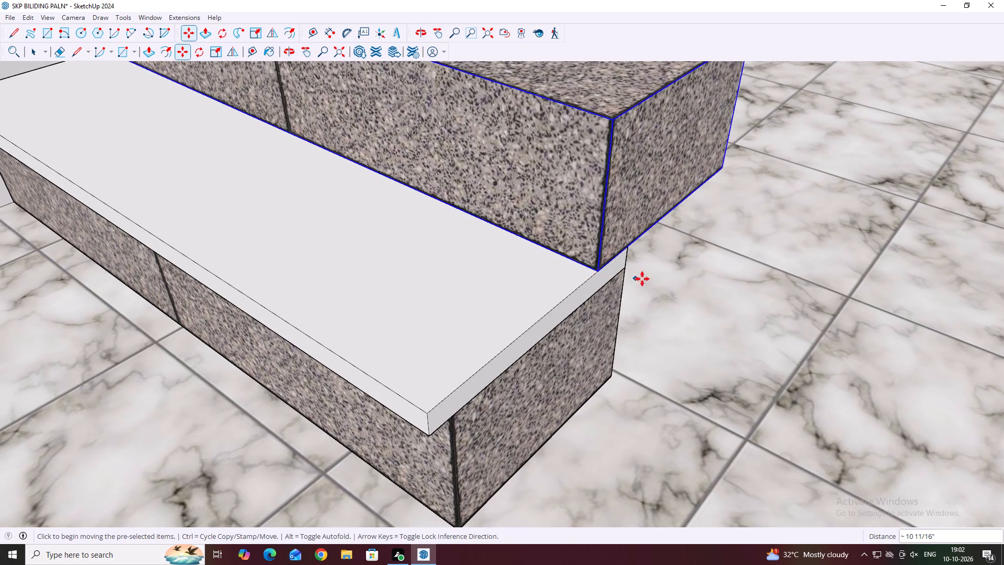
middle_click_drag(650, 279, 594, 278)
key("space")
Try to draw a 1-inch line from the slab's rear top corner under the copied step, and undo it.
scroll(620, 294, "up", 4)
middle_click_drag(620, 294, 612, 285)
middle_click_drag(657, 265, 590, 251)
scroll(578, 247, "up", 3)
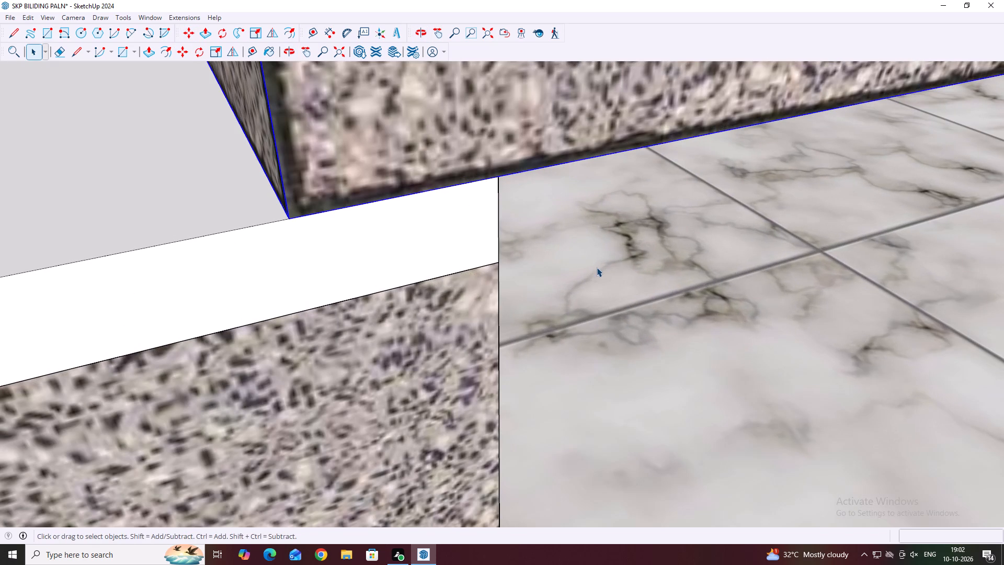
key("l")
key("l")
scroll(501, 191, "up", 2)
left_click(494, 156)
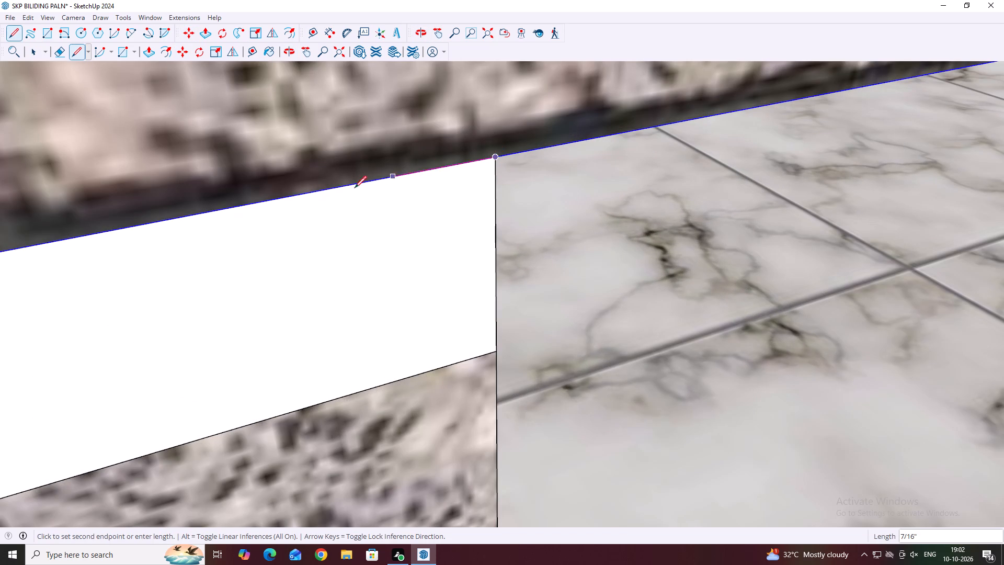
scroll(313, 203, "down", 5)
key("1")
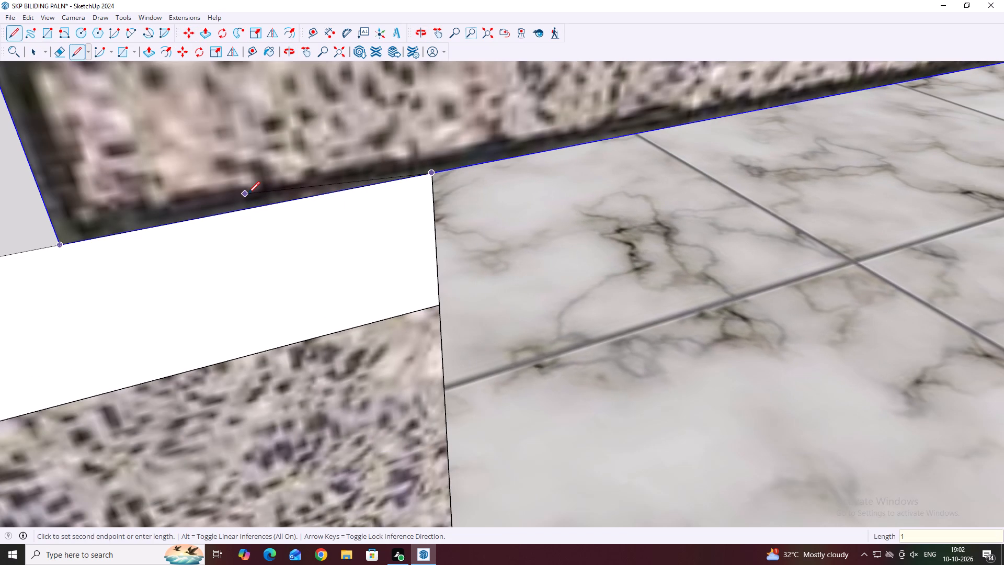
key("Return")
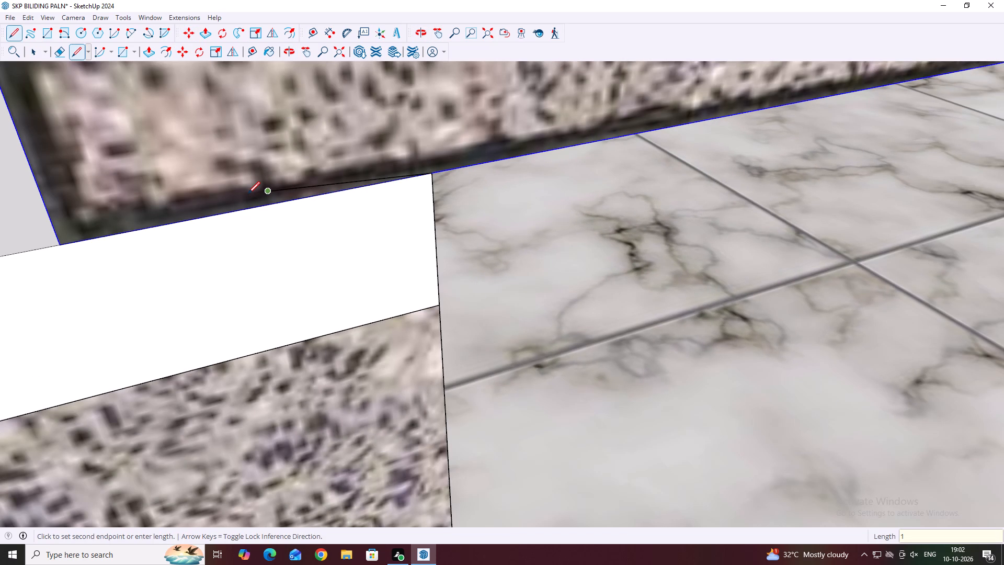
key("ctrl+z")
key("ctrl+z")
Draw a 1-inch line from the slab's rear top corner forward along its short end's top edge.
scroll(386, 179, "up", 2)
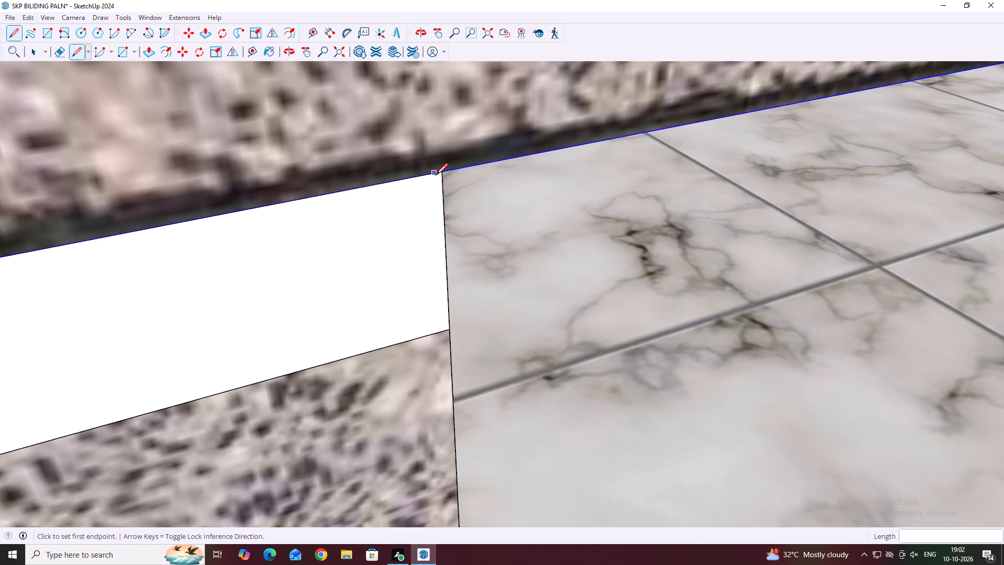
left_click(441, 172)
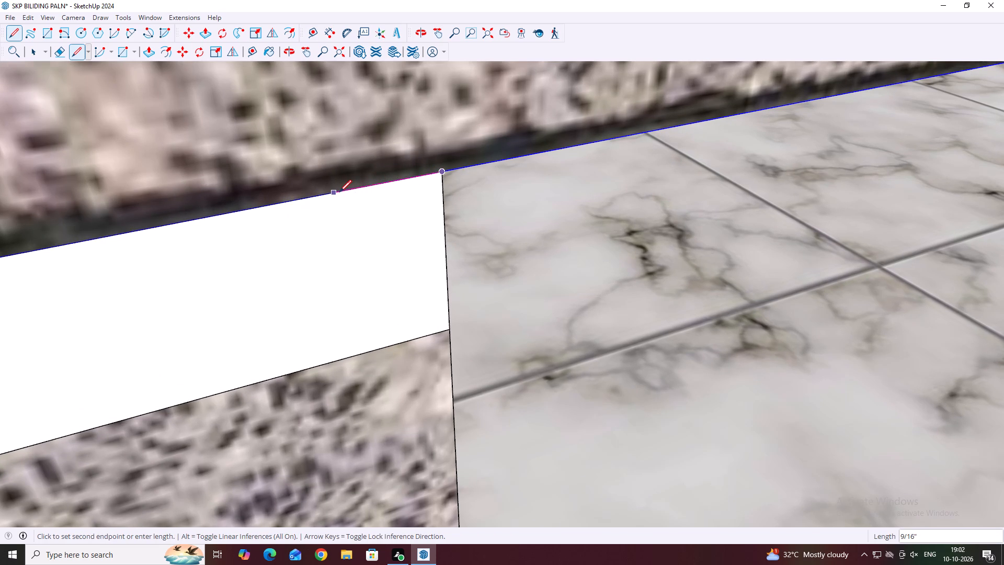
scroll(339, 192, "up", 1)
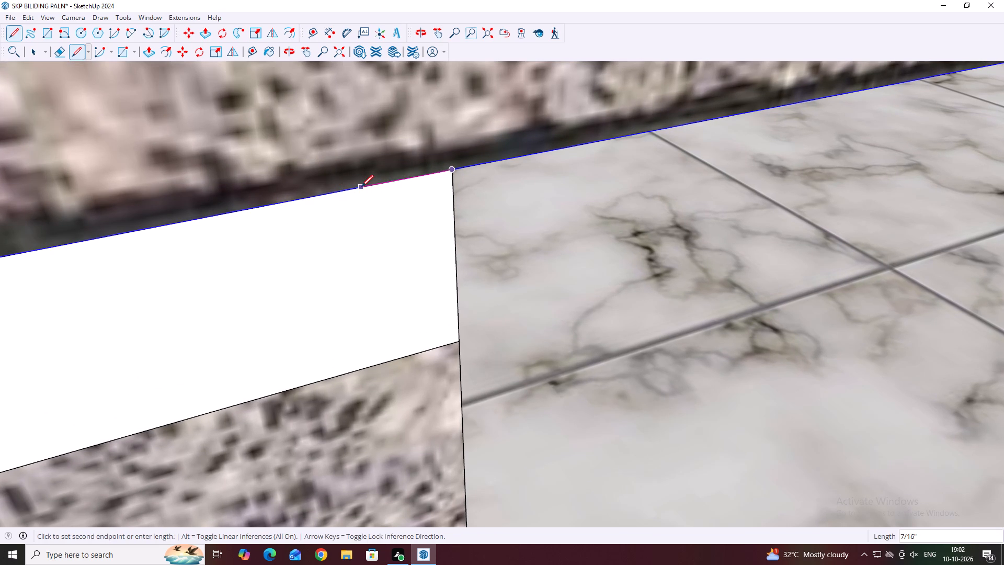
key("1")
key("Return")
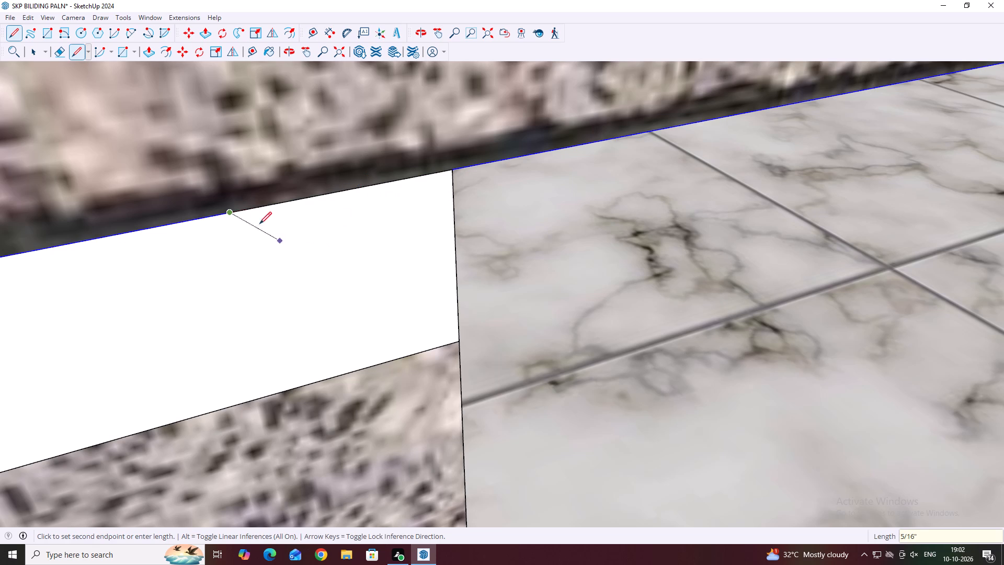
Draw a vertical line from the 1-inch mark down the slab's short end to its bottom edge.
left_click(239, 403)
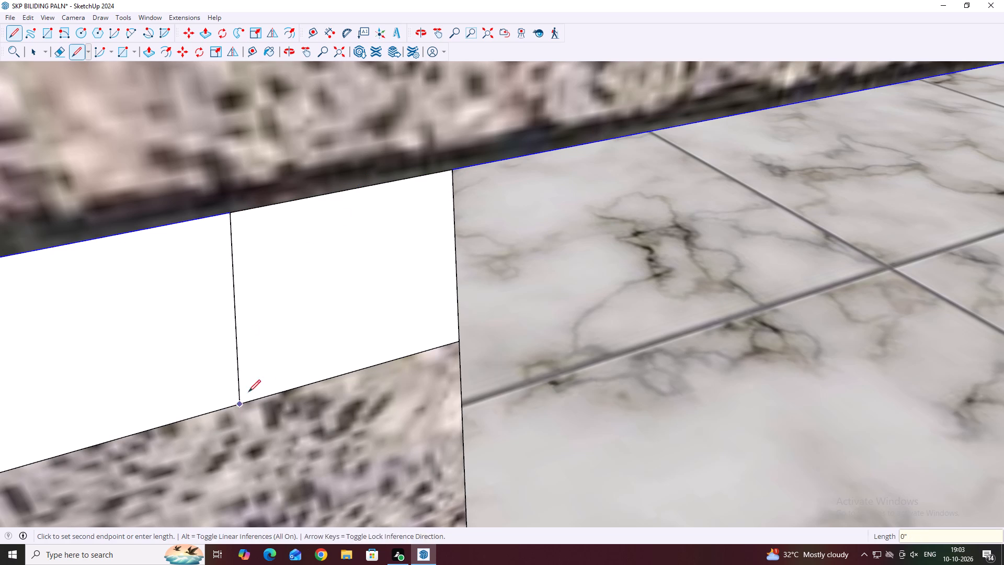
key("space")
Move the upper granite step 1 inch backward, from its bottom front corner to the top of the vertical marker line.
scroll(309, 336, "down", 14)
key("m")
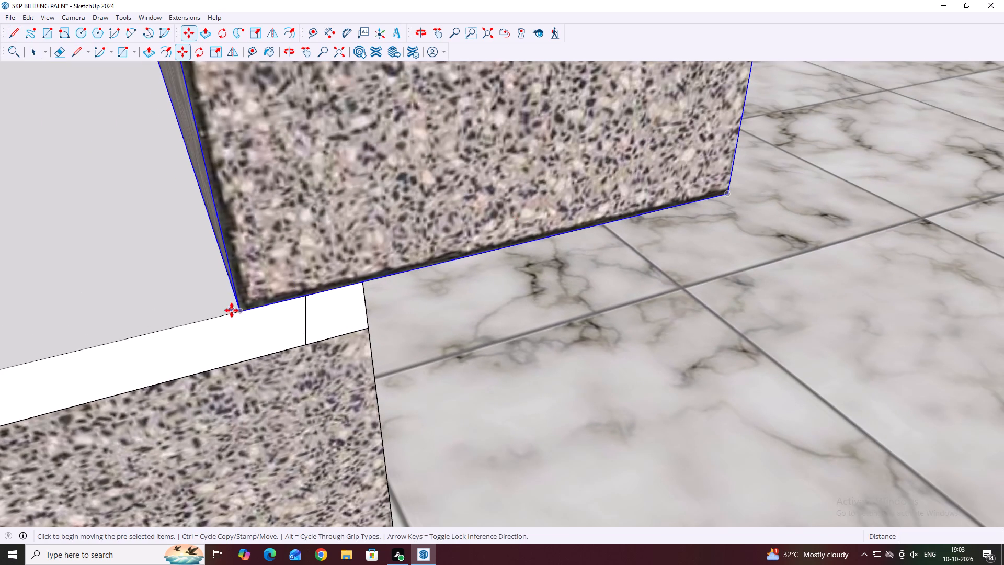
scroll(232, 310, "up", 6)
left_click(238, 310)
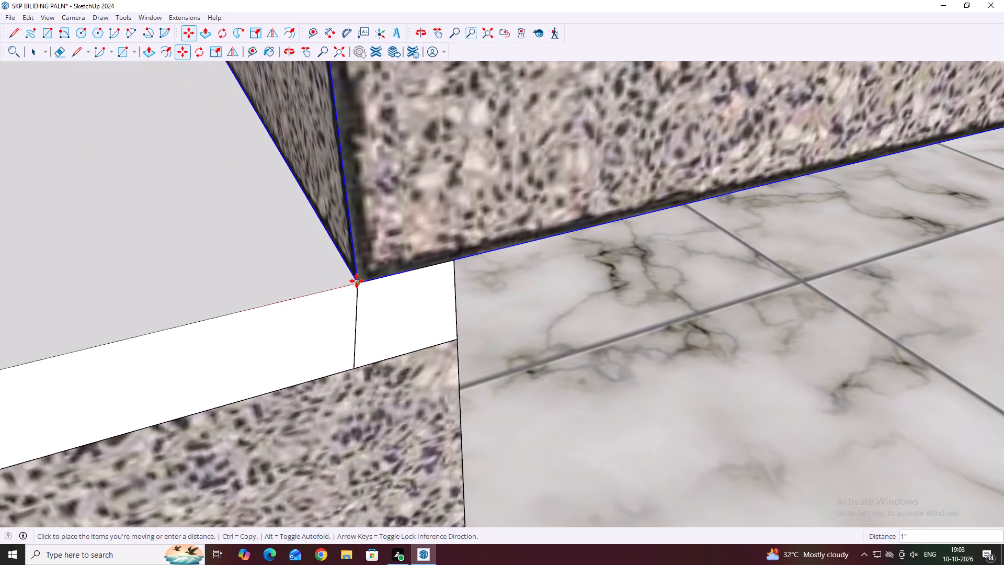
left_click(358, 281)
scroll(413, 340, "down", 20)
scroll(413, 340, "down", 1)
key("space")
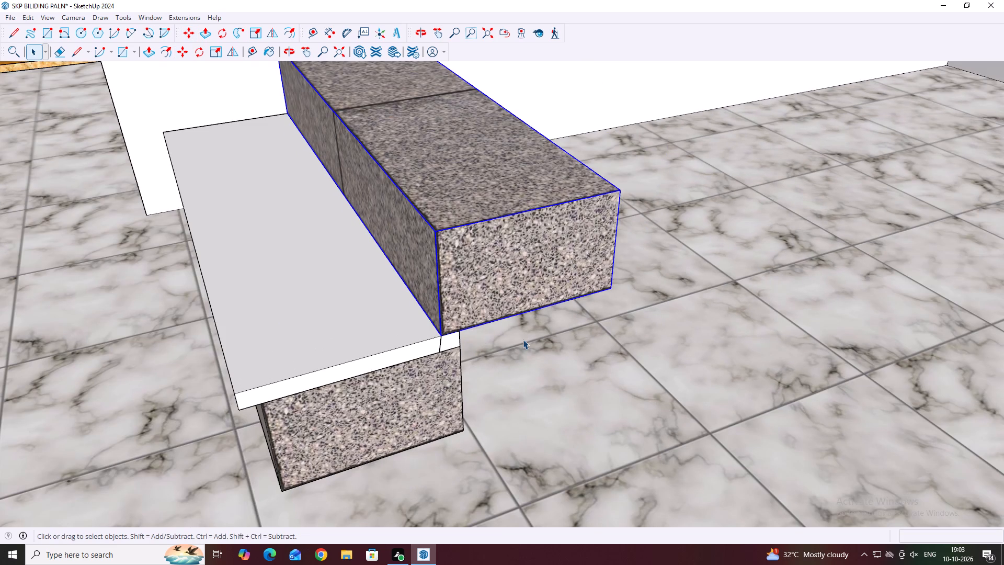
left_click(522, 340)
Delete the vertical marker line on the slab's short end.
left_click(438, 344)
scroll(439, 345, "up", 3)
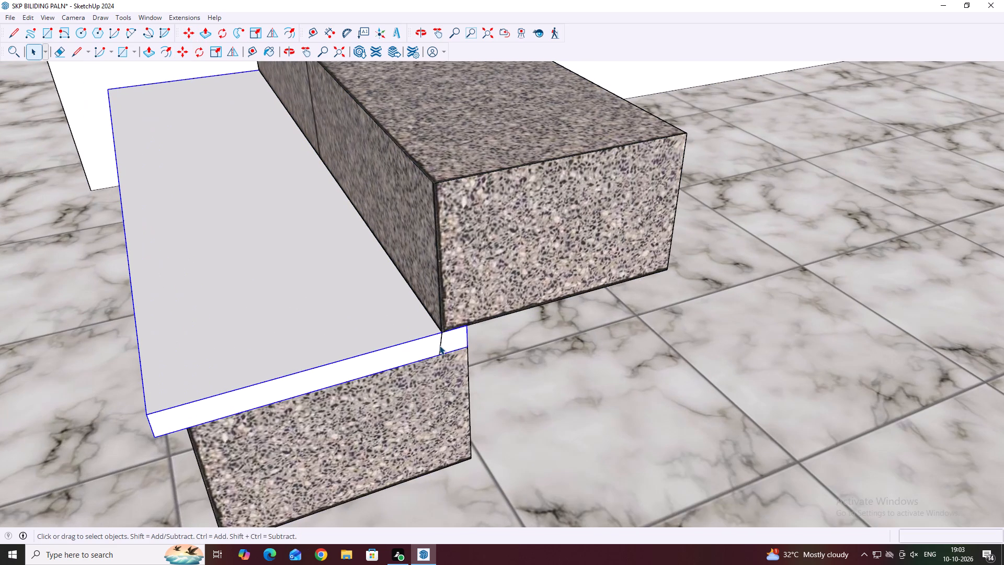
left_click(439, 345)
left_click(442, 346)
left_click(439, 345)
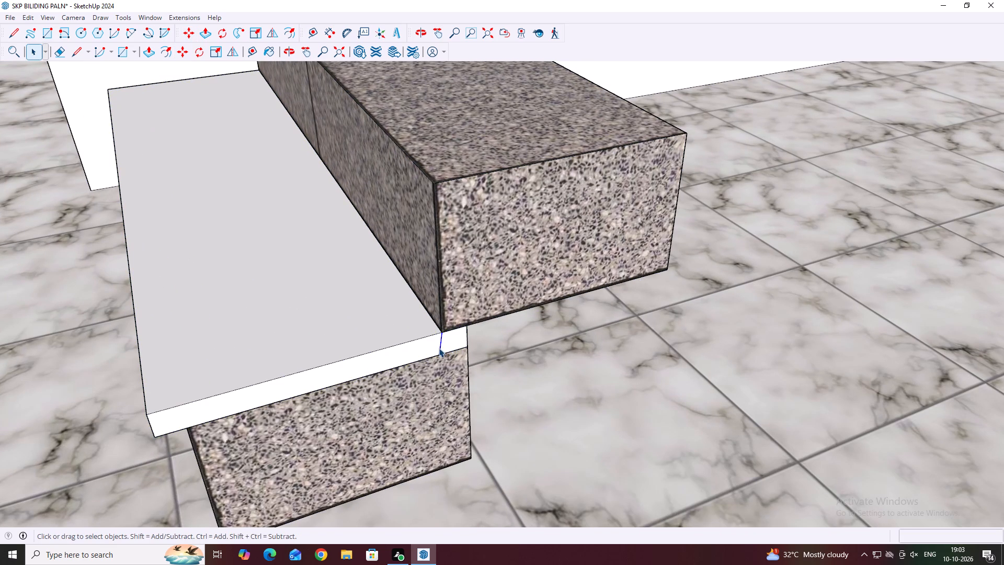
key("Delete")
Copy the tread slab from its rear bottom corner onto the upper granite step's rear top corner.
left_click(370, 345)
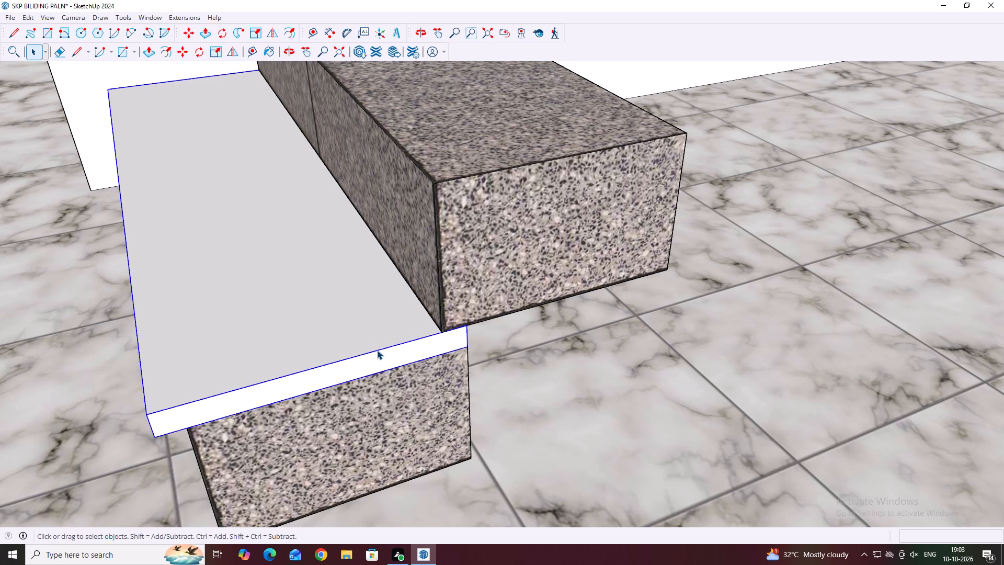
key("m")
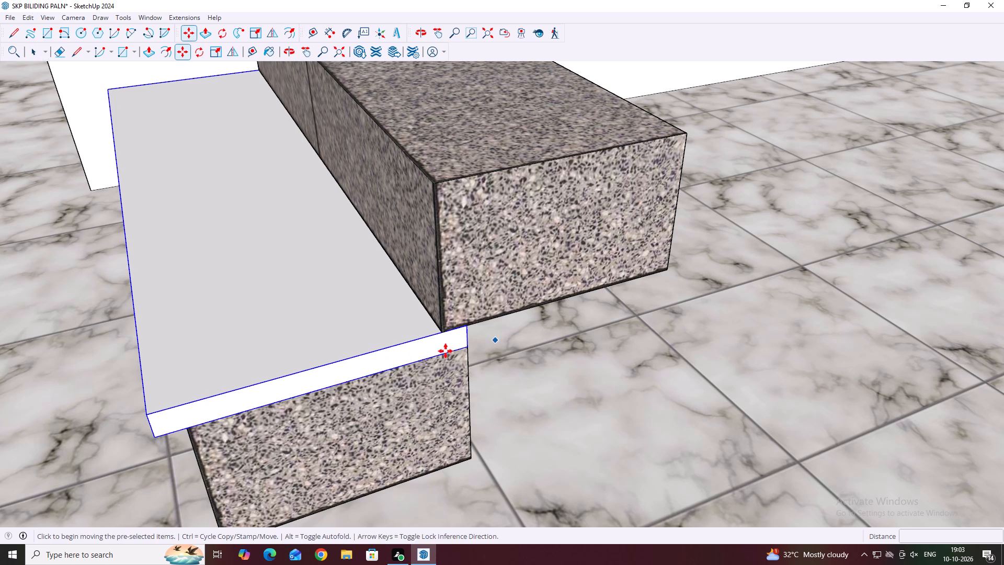
scroll(453, 360, "up", 5)
left_click(475, 340)
scroll(473, 341, "down", 6)
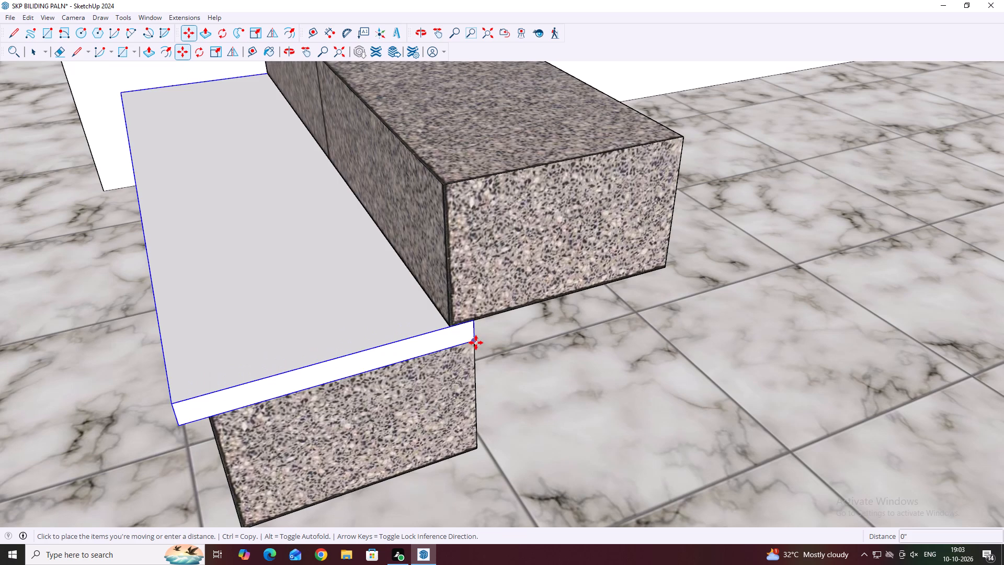
scroll(692, 130, "up", 3)
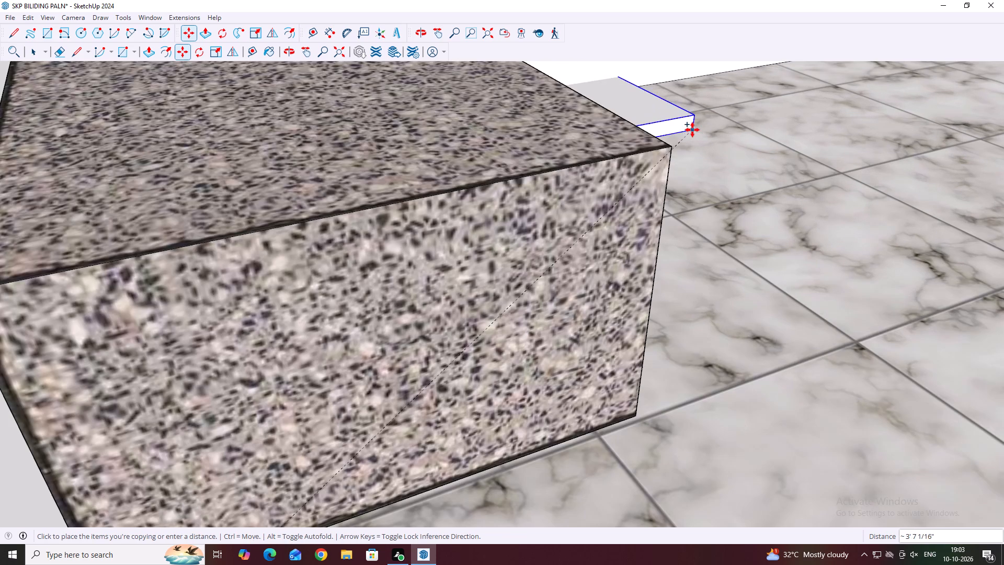
left_click(672, 146)
scroll(604, 211, "down", 6)
key("space")
scroll(603, 222, "down", 6)
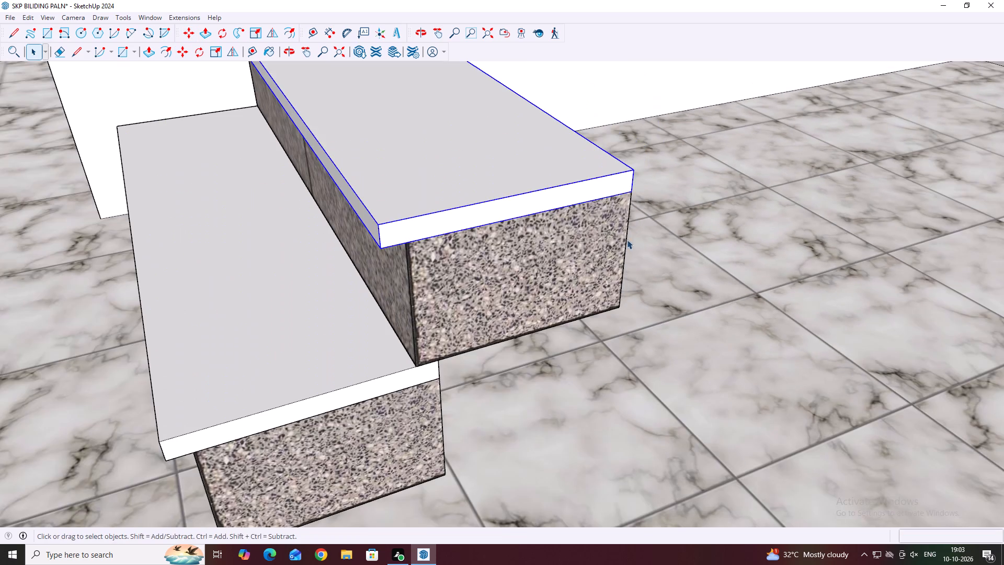
left_click(720, 262)
Copy the floor edge along the dark side wall 3' across the floor toward the steps.
middle_click_drag(292, 256, 413, 272)
scroll(402, 264, "down", 11)
middle_click_drag(283, 239, 335, 240)
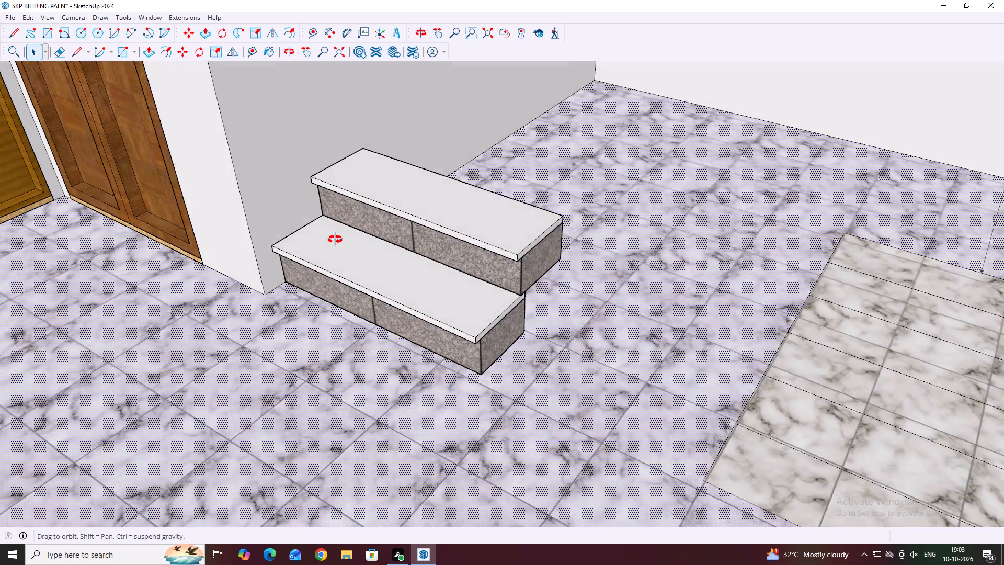
middle_click_drag(335, 240, 402, 175)
middle_click_drag(504, 155, 381, 281)
middle_click_drag(576, 250, 474, 267)
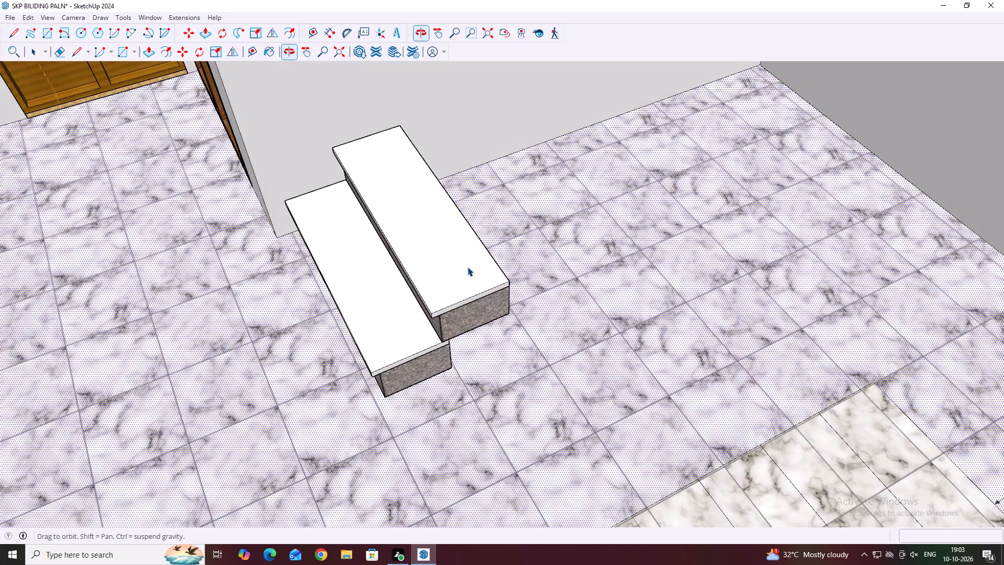
scroll(465, 267, "down", 10)
middle_click_drag(683, 219, 604, 265)
scroll(750, 214, "up", 5)
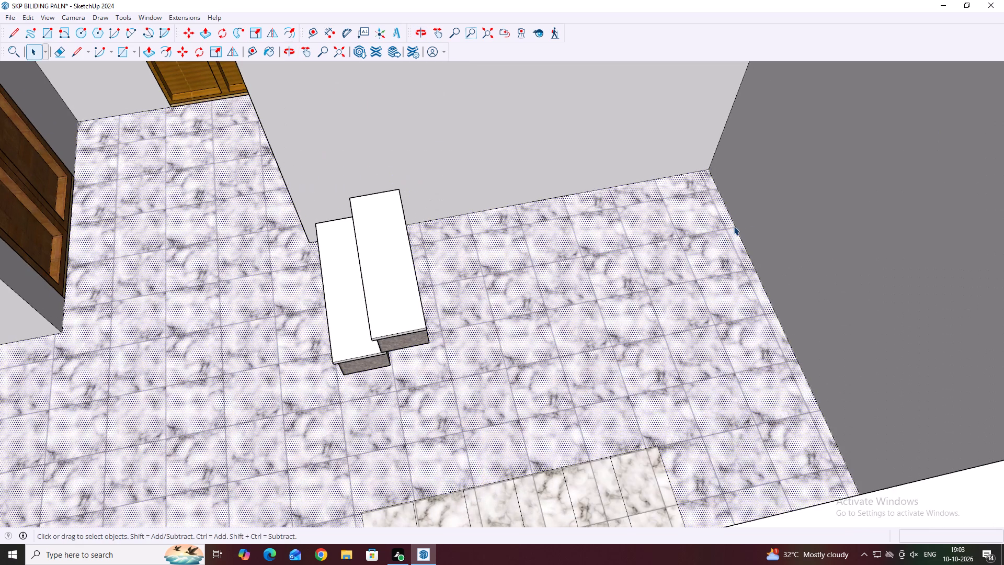
left_click(734, 225)
scroll(747, 278, "up", 2)
key("m")
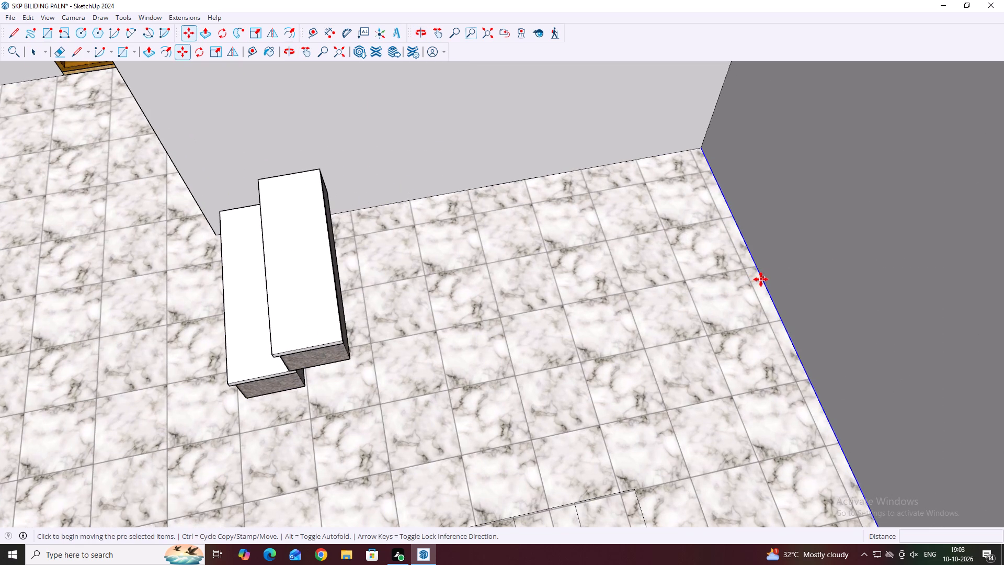
left_click(761, 279)
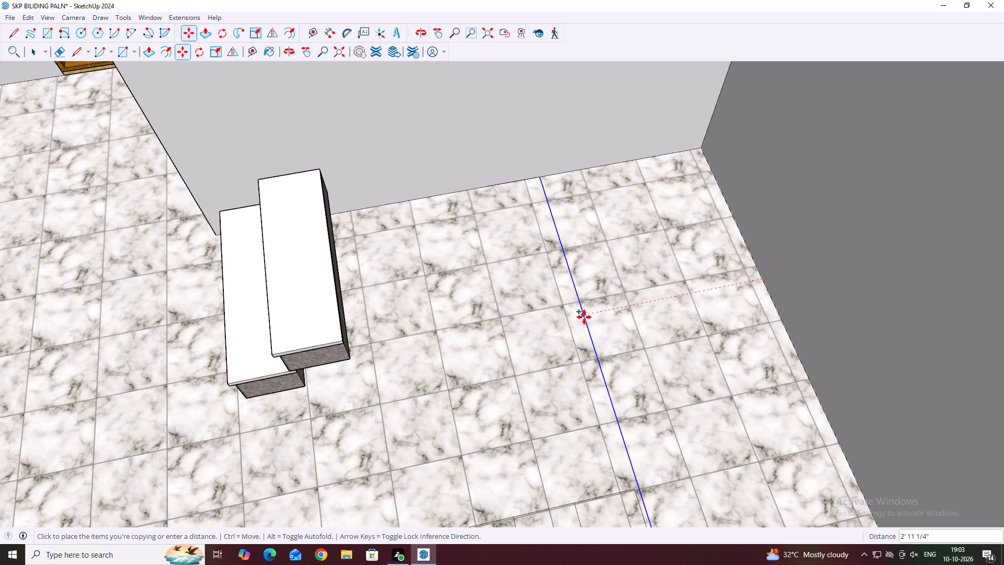
type("3'")
key("Return")
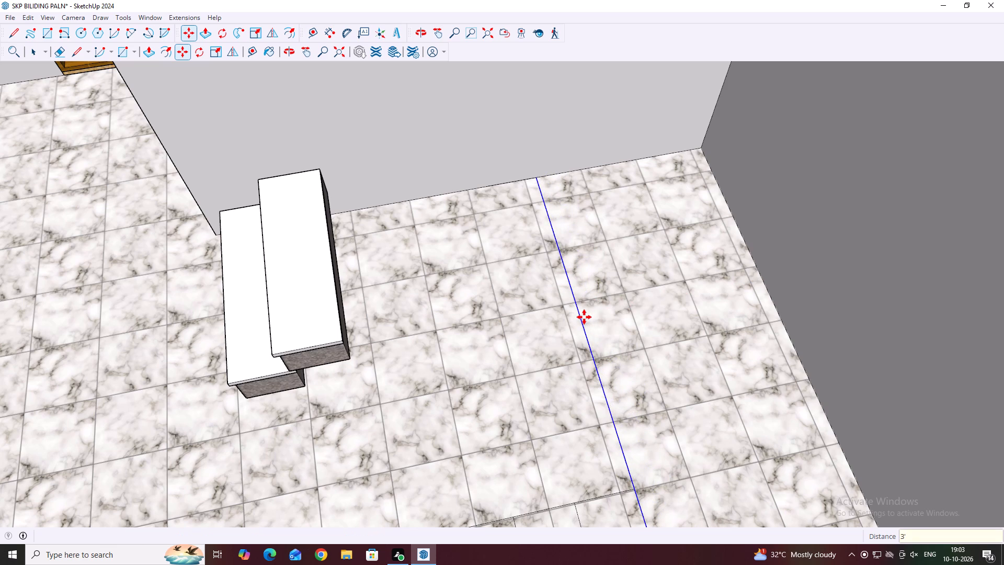
key("space")
Measure the distance between the side wall's floor edge and the copied line with the Dimension tool.
scroll(630, 295, "down", 4)
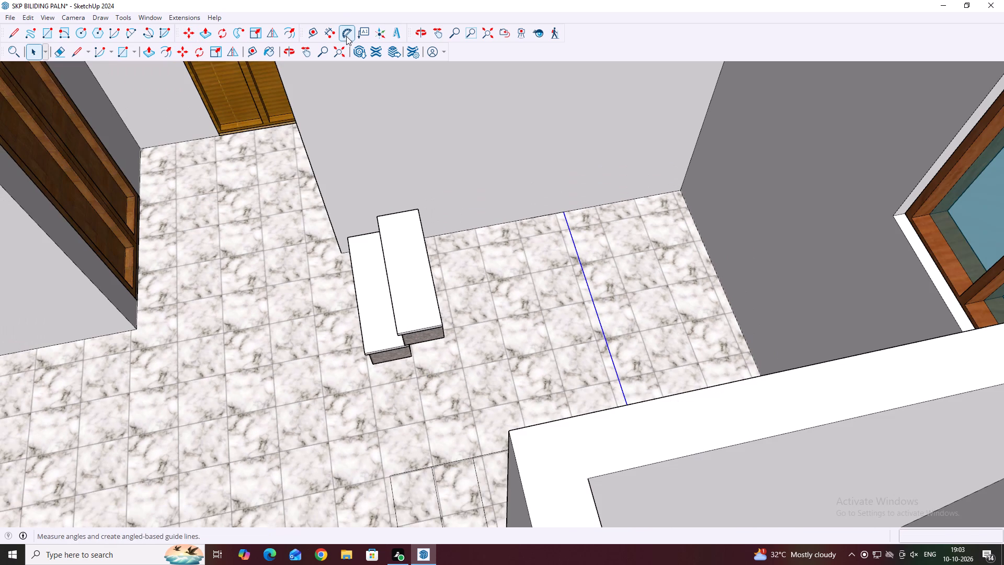
left_click(335, 32)
scroll(611, 344, "up", 3)
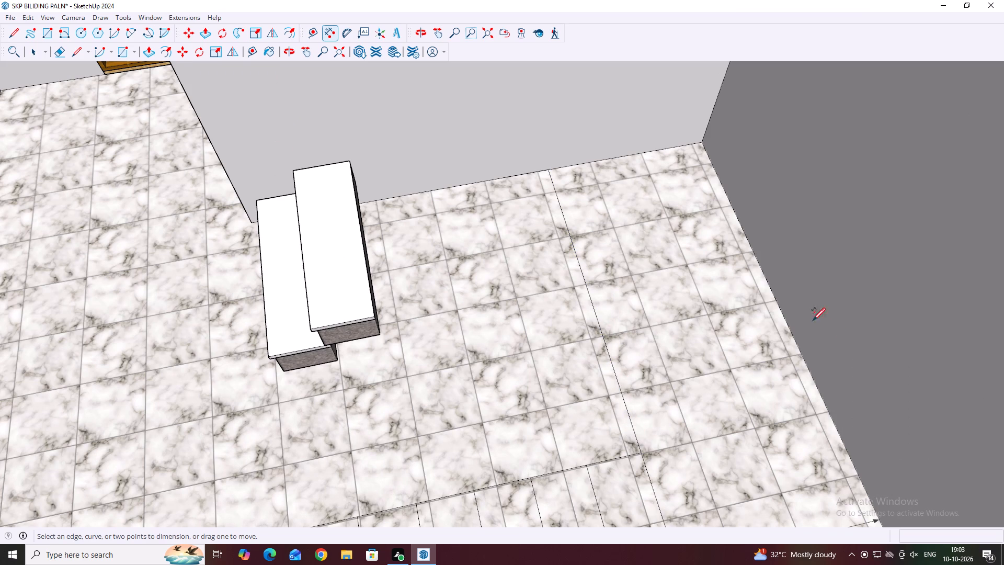
left_click(795, 337)
left_click(616, 376)
left_click(618, 377)
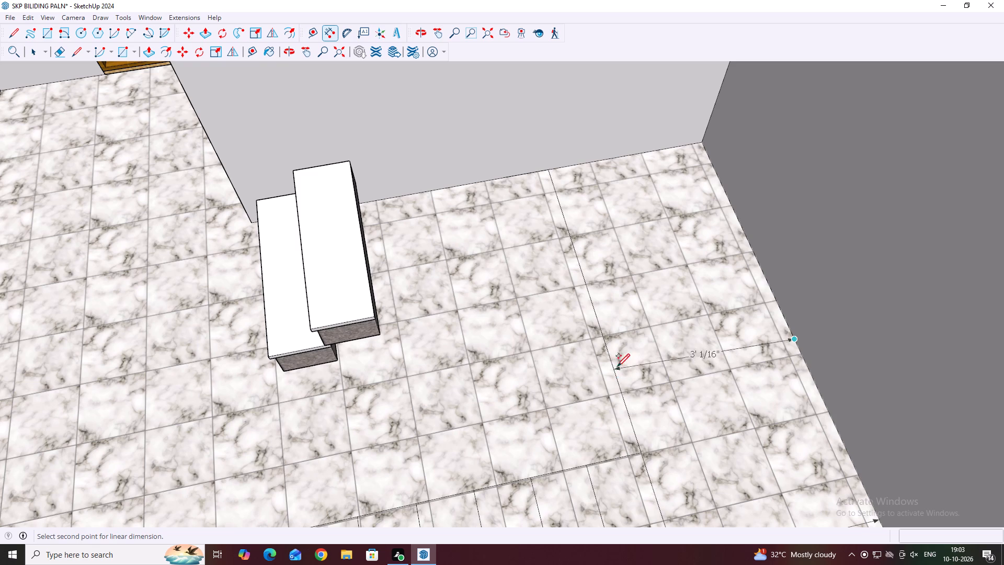
key("space")
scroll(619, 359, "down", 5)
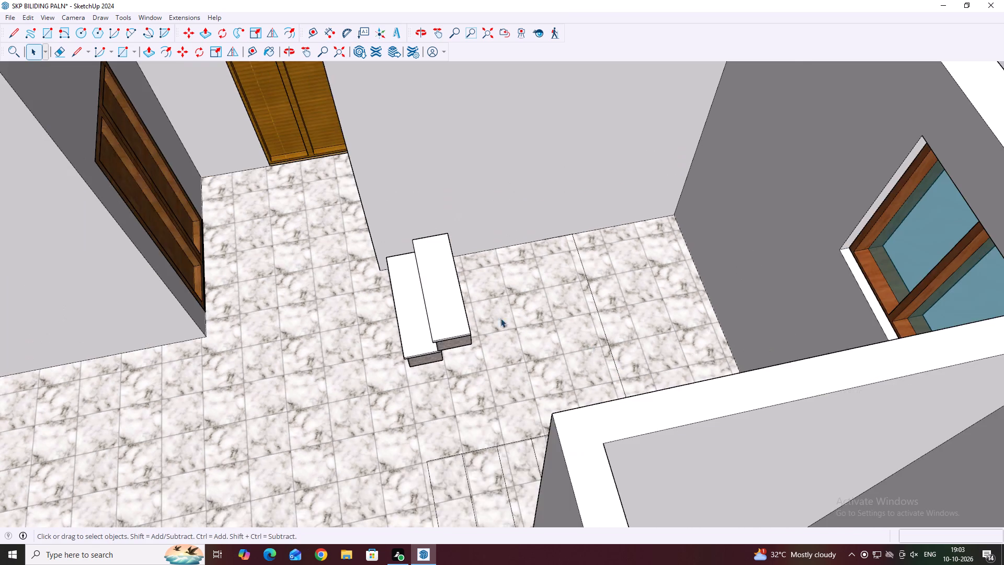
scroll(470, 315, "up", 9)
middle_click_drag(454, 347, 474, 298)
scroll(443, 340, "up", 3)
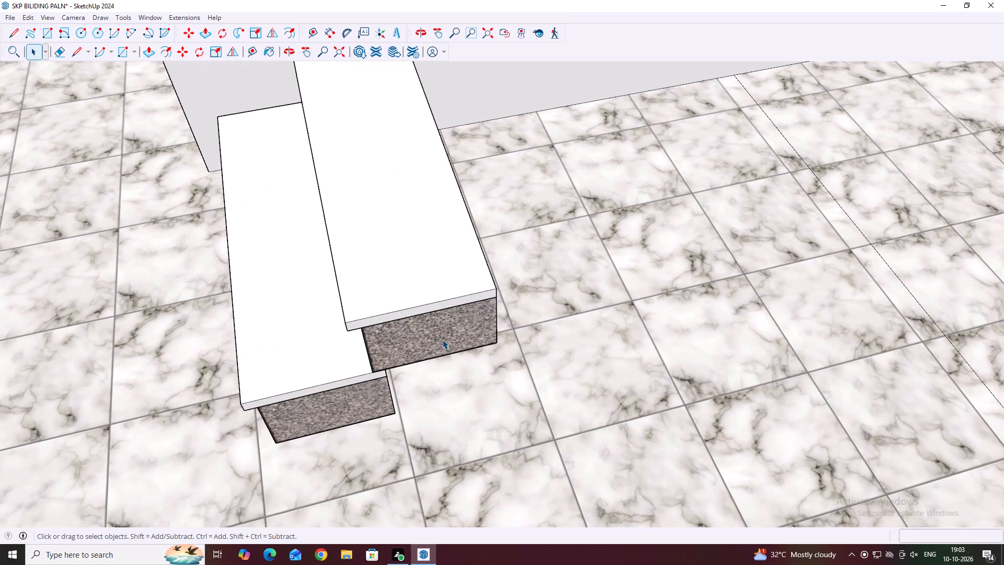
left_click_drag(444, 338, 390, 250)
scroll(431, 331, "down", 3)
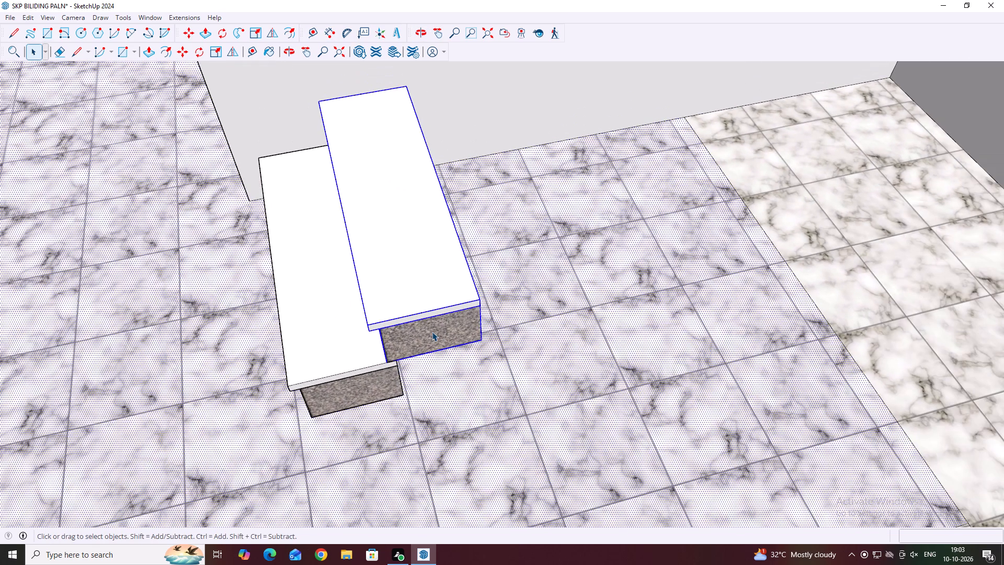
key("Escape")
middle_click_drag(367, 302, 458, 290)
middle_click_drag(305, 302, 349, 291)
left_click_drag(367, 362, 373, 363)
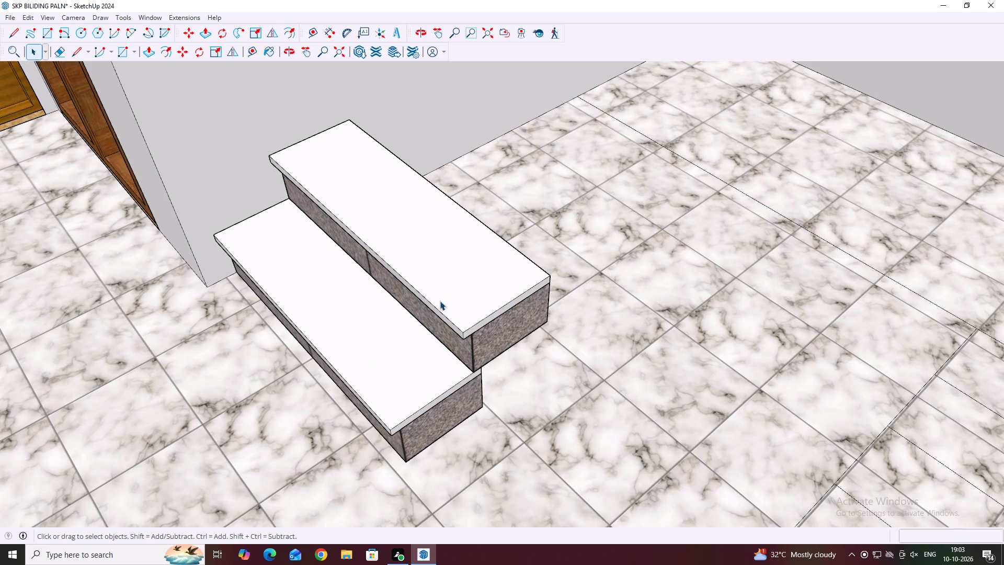